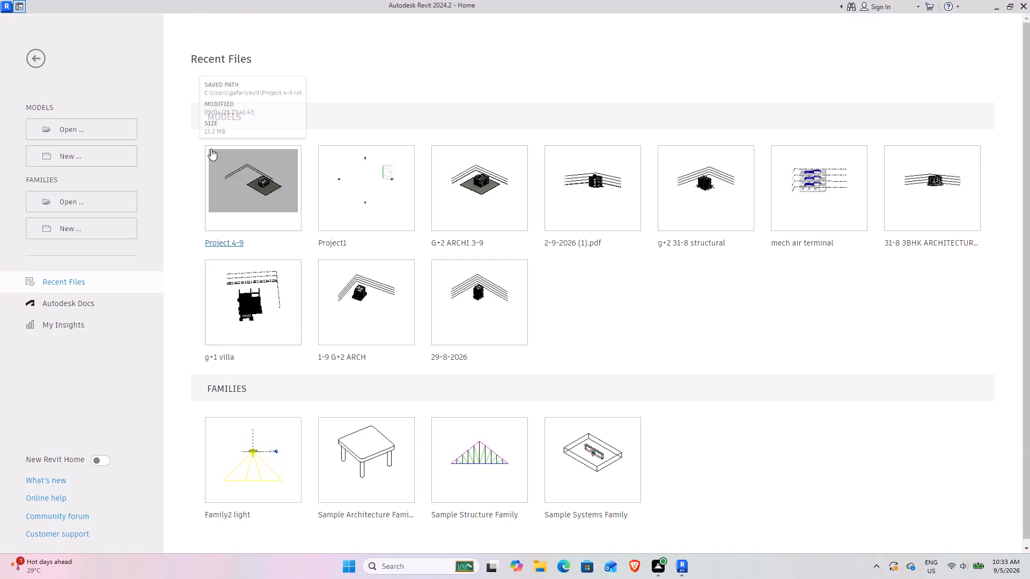
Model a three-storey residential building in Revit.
Create a new project from the default.rte template in the English-Imperial folder.
{"action": "left_click", "coordinate": [80, 158]}
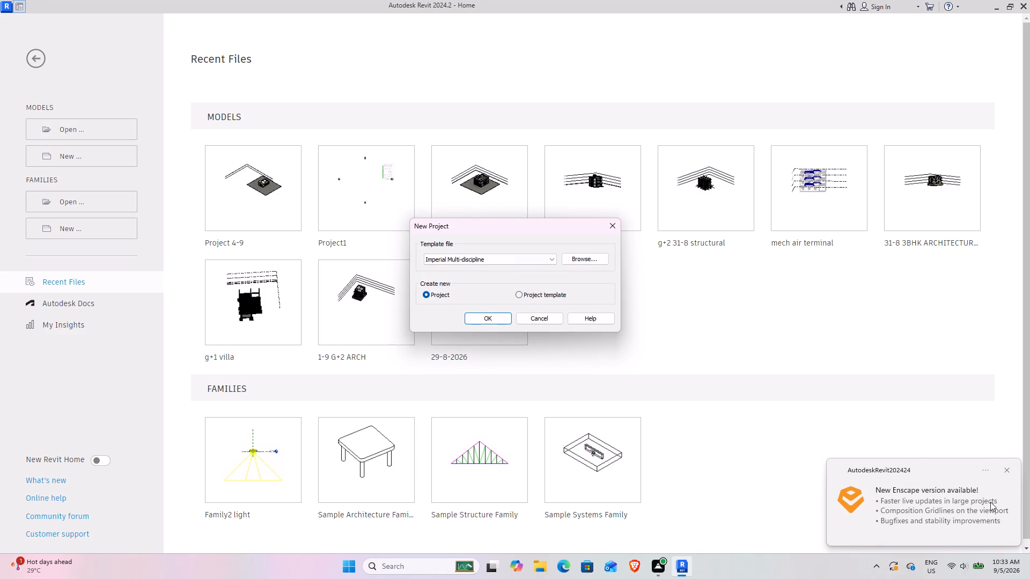
{"action": "left_click", "coordinate": [1006, 469]}
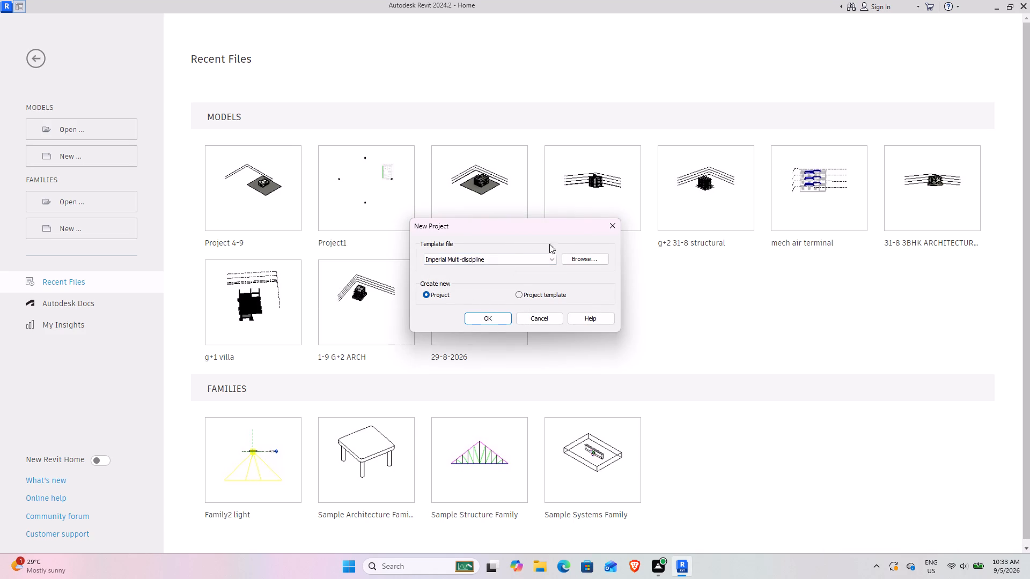
{"action": "left_click", "coordinate": [584, 259]}
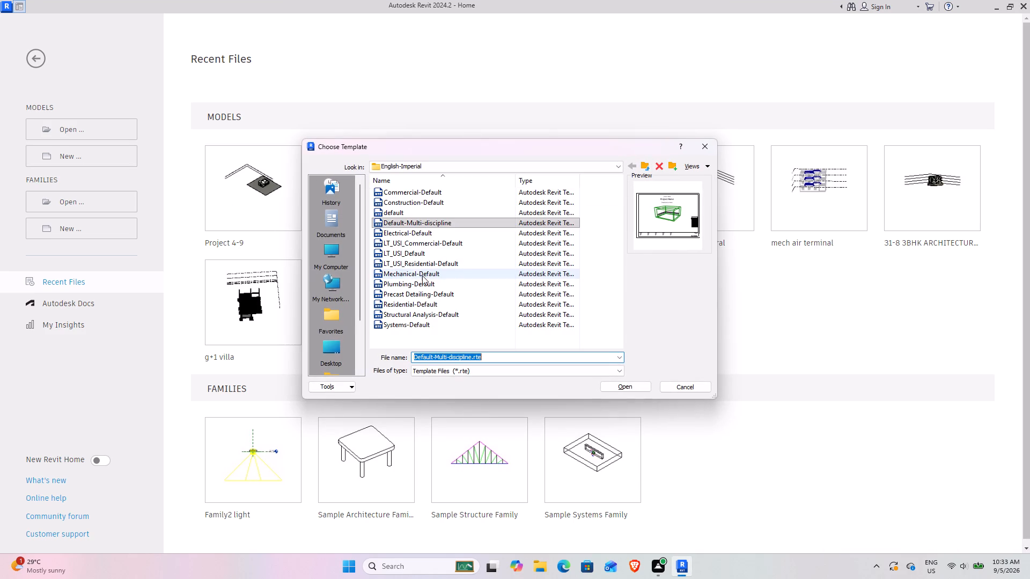
{"action": "left_click", "coordinate": [430, 216]}
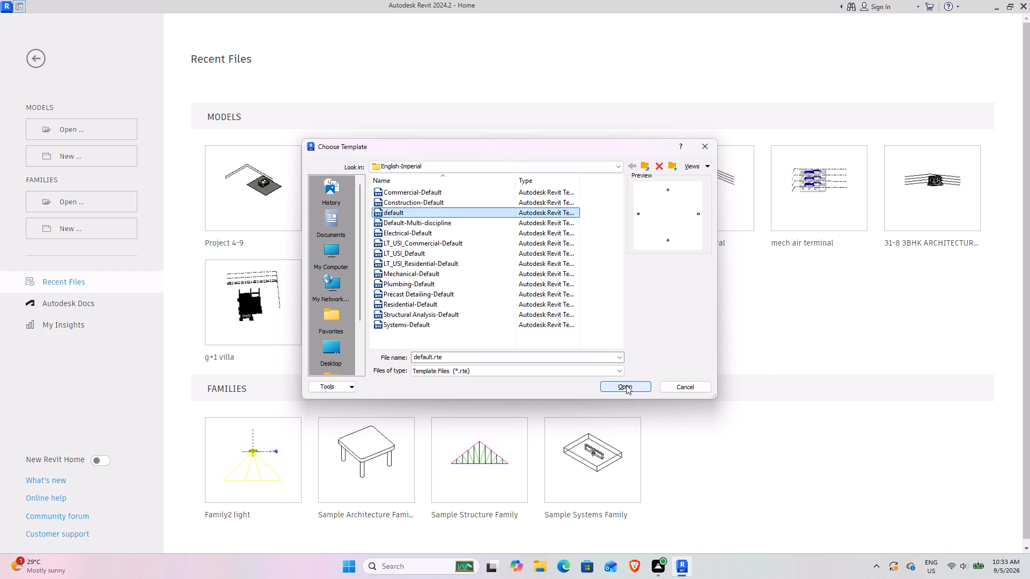
{"action": "left_click", "coordinate": [626, 385]}
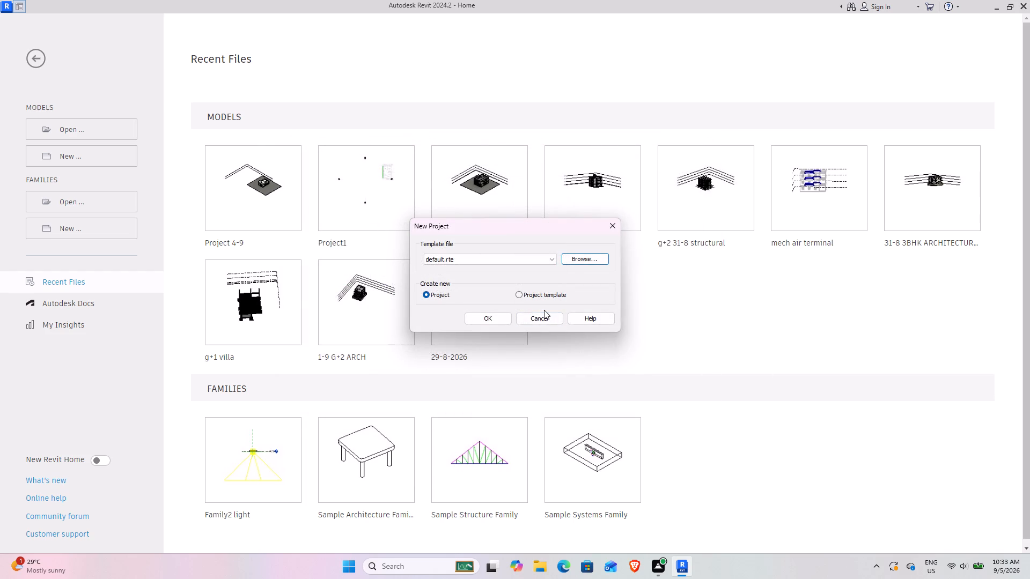
{"action": "left_click", "coordinate": [488, 321]}
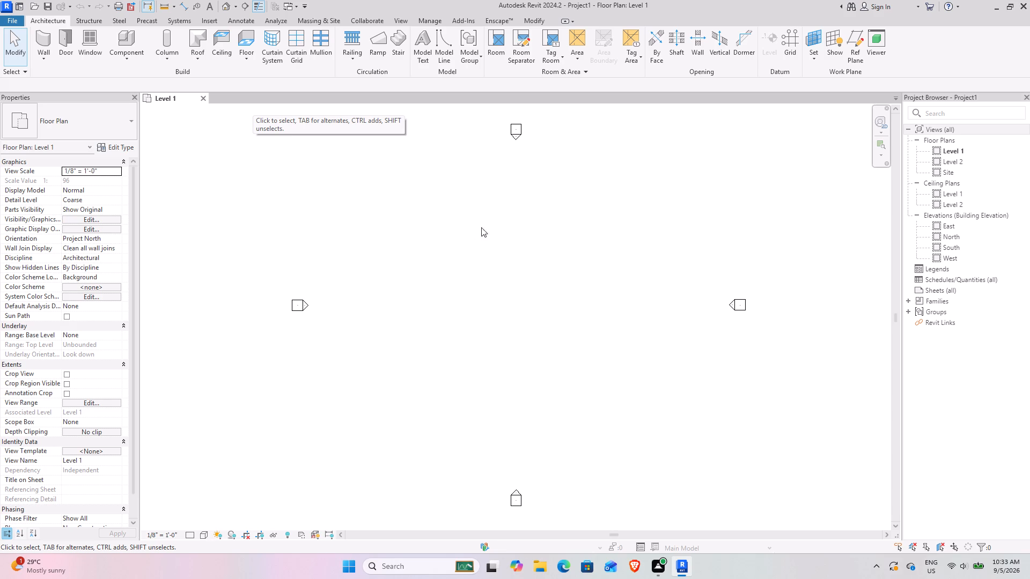
Check the levels in the North elevation, and return to the Level 1 floor plan.
{"action": "scroll", "coordinate": [489, 279], "scroll_direction": "down", "scroll_amount": 6}
{"action": "middle_click_drag", "start_coordinate": [593, 259], "coordinate": [484, 259]}
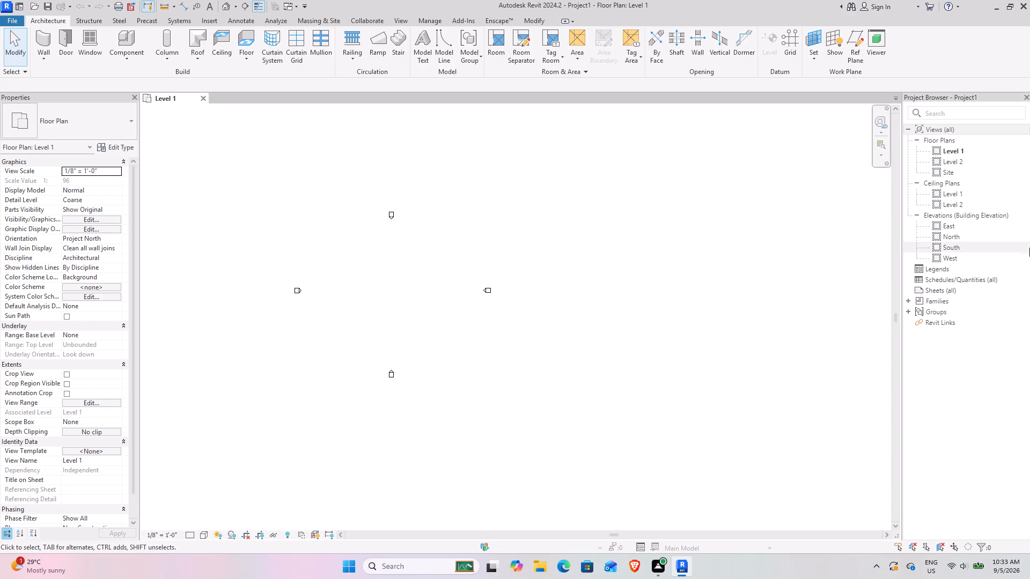
{"action": "double_click", "coordinate": [974, 233]}
{"action": "scroll", "coordinate": [483, 280], "scroll_direction": "down", "scroll_amount": 3}
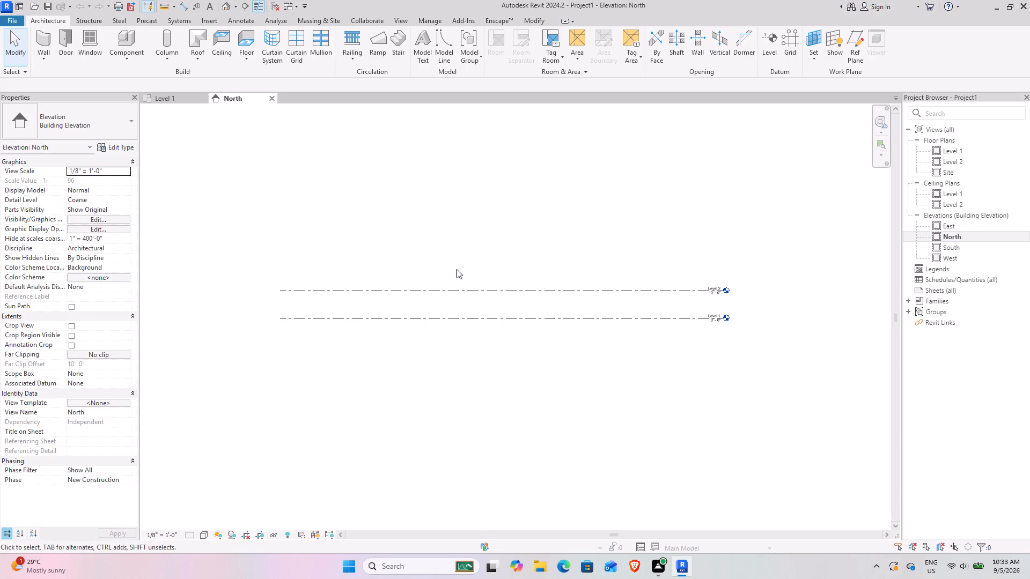
{"action": "middle_click_drag", "start_coordinate": [455, 268], "coordinate": [495, 249]}
{"action": "left_click", "coordinate": [179, 99]}
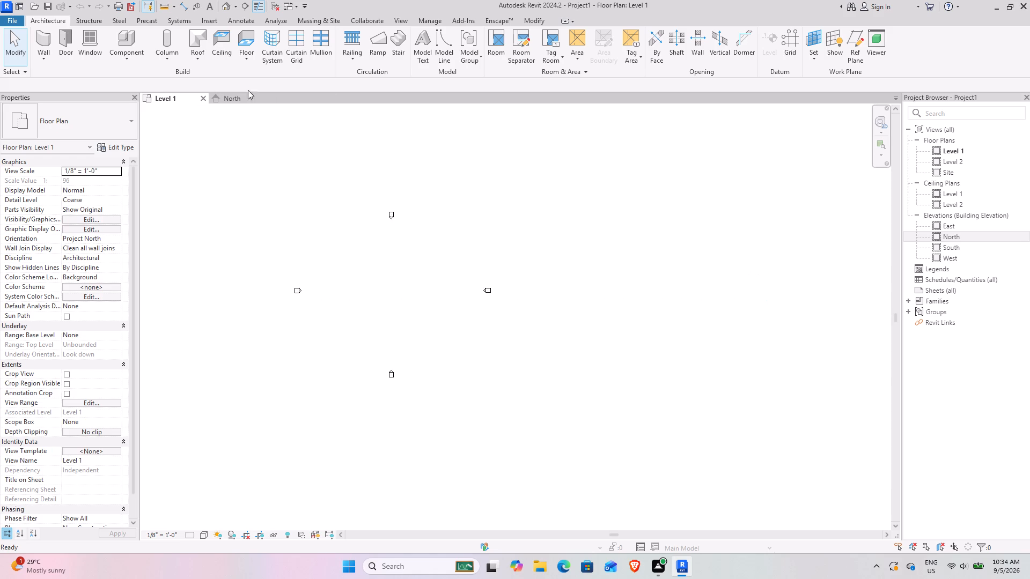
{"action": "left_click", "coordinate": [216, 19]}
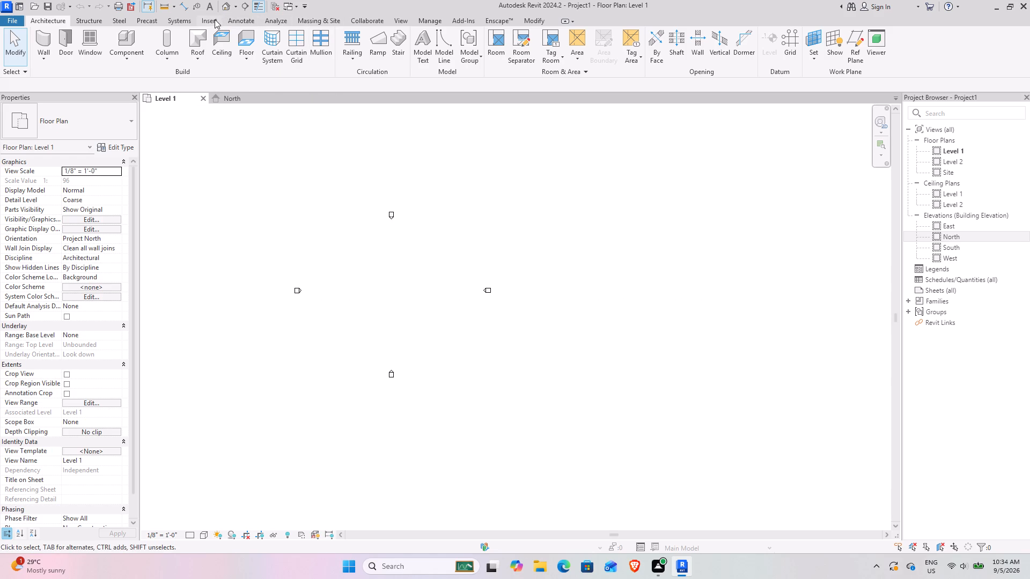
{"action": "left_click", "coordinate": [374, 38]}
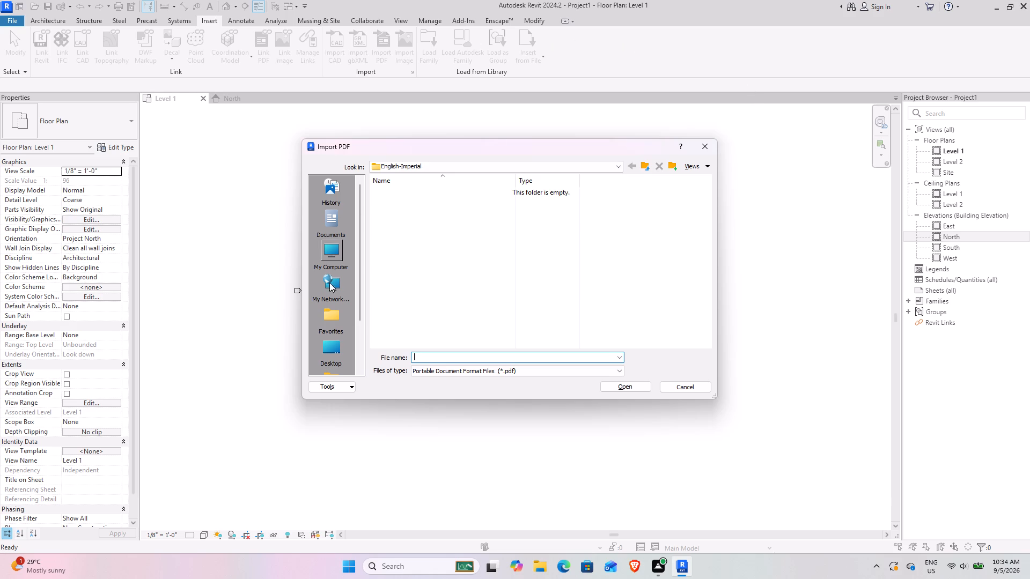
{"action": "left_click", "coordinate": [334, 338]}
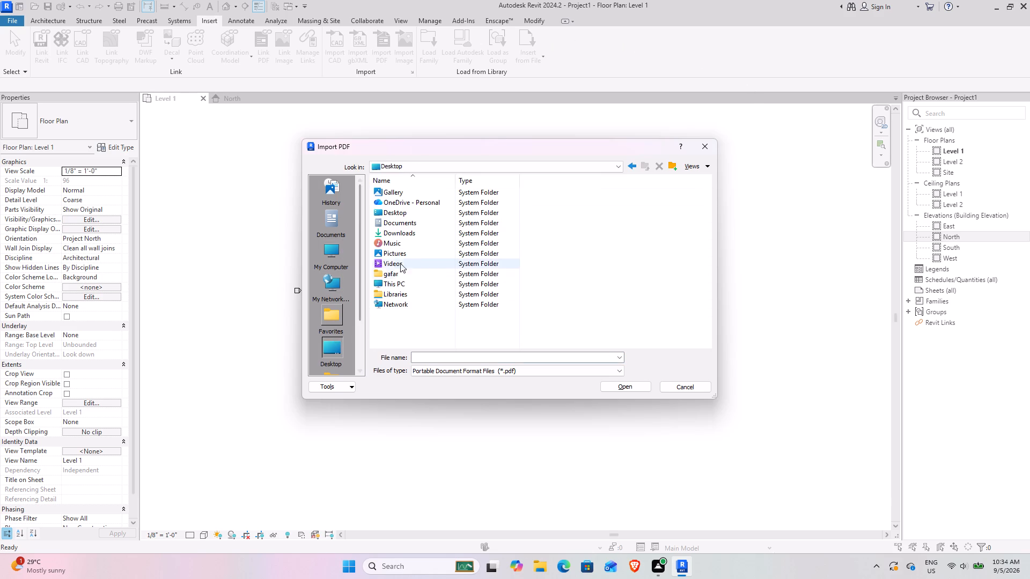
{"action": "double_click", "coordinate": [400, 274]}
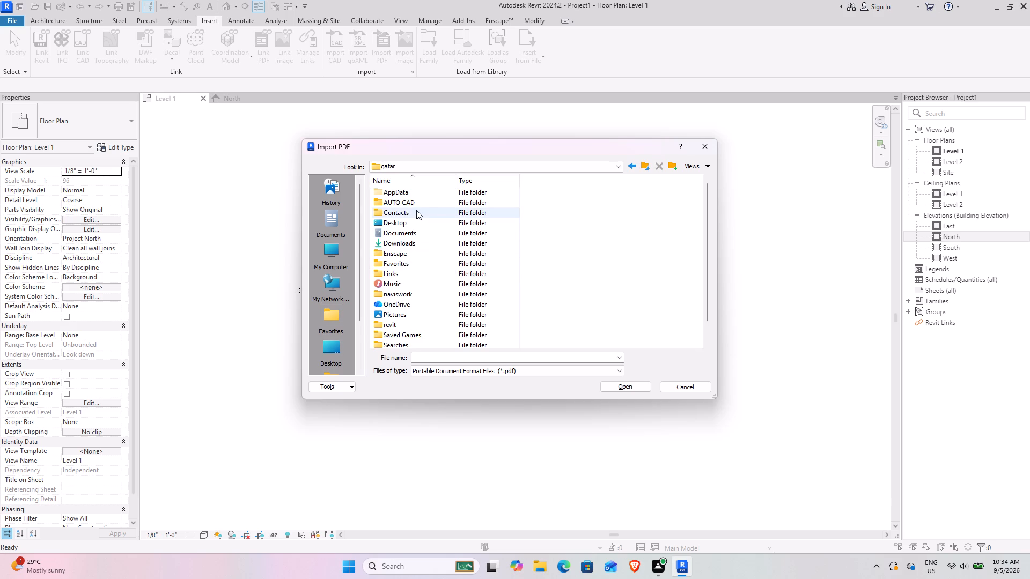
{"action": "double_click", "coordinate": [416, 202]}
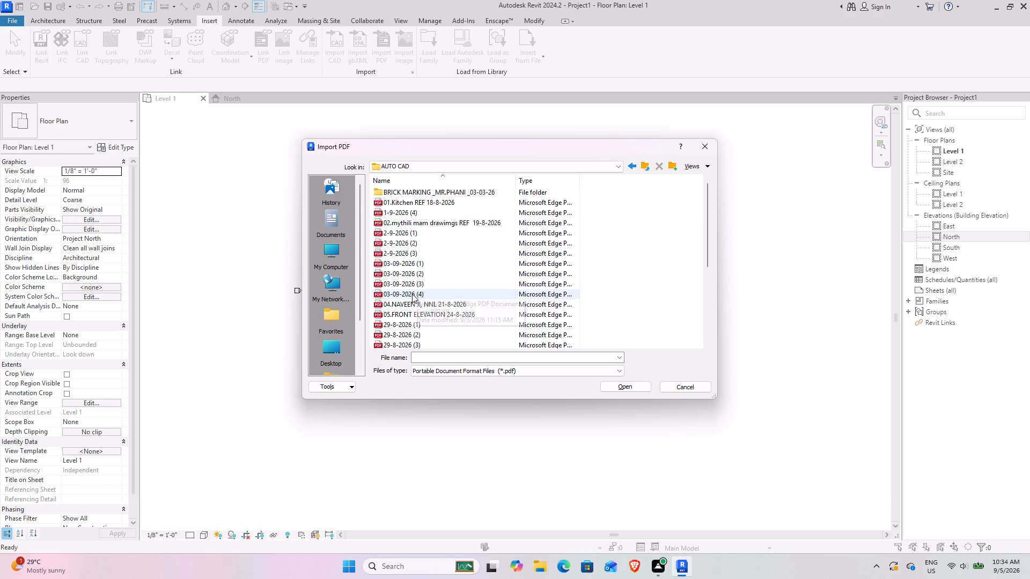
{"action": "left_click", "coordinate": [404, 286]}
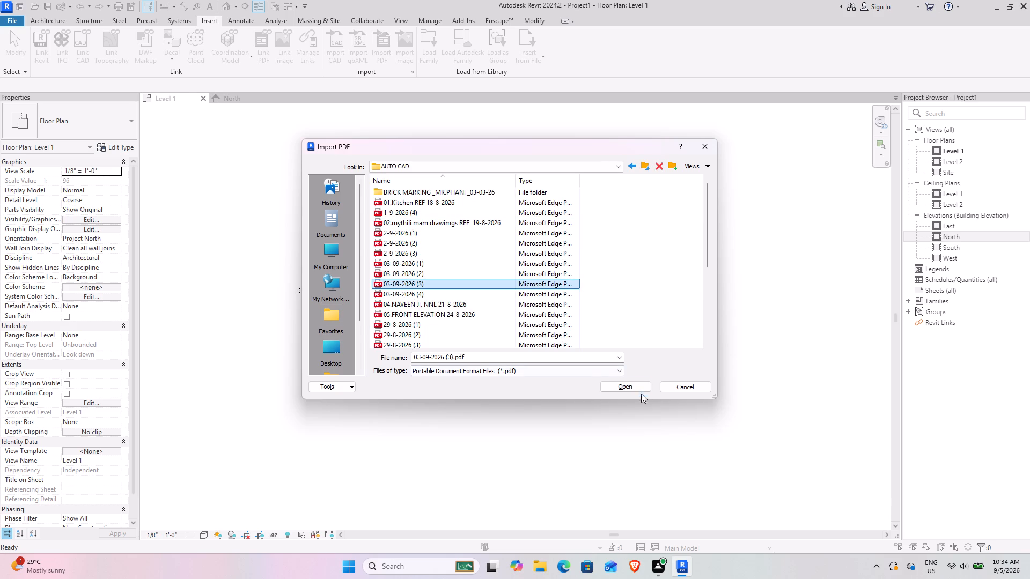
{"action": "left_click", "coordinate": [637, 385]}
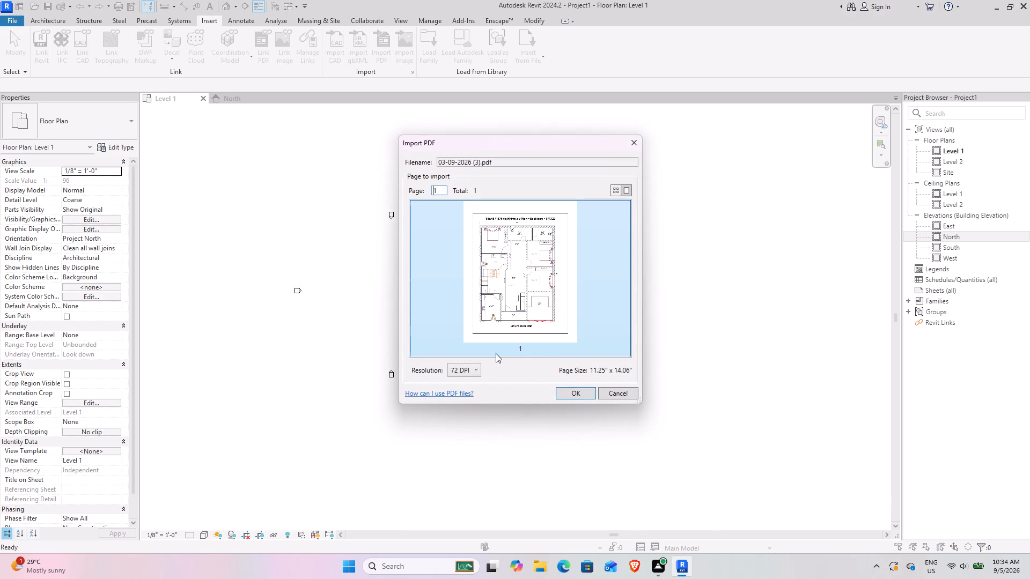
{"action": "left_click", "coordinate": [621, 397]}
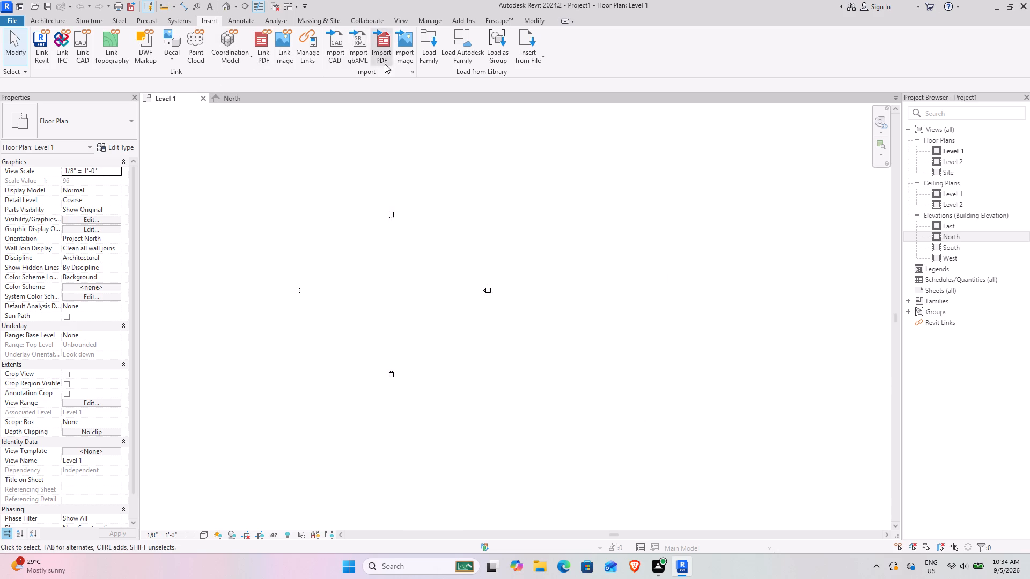
Import the PDF 03-09-2026 (4) from the AUTO CAD folder at 600 DPI and place it centrally between the Level 1 elevation markers.
{"action": "left_click", "coordinate": [379, 64]}
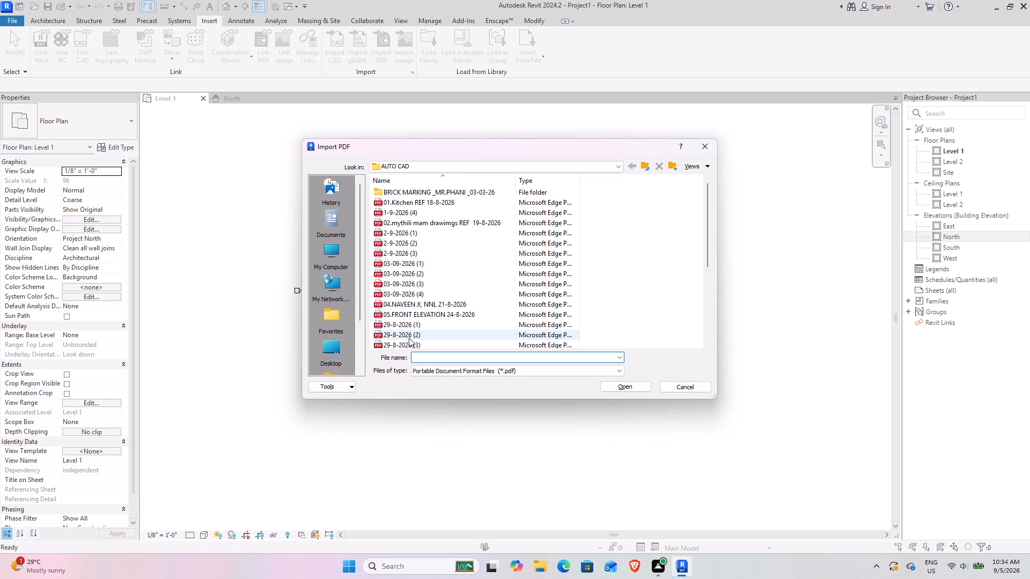
{"action": "left_click", "coordinate": [420, 292]}
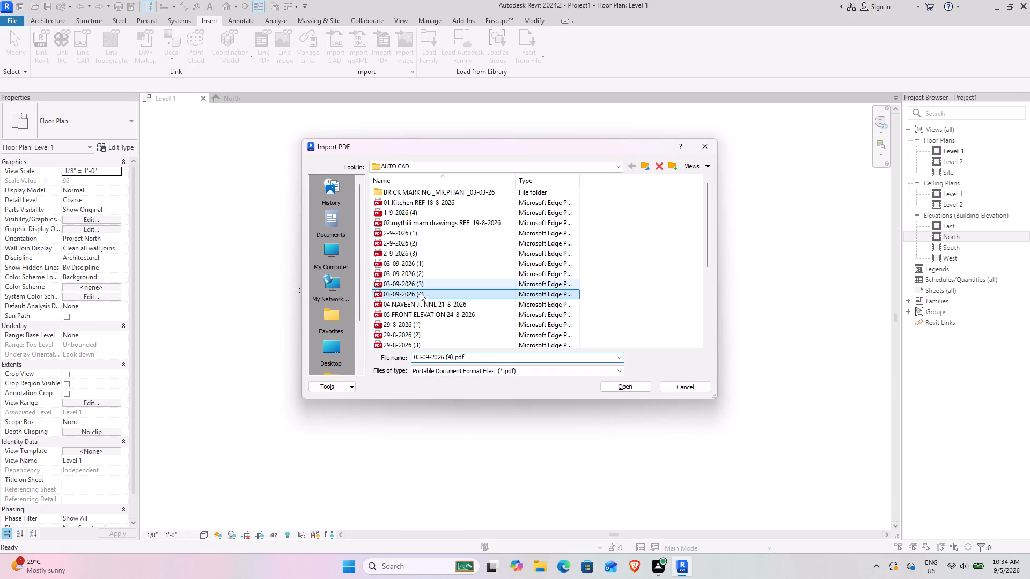
{"action": "left_click", "coordinate": [639, 389]}
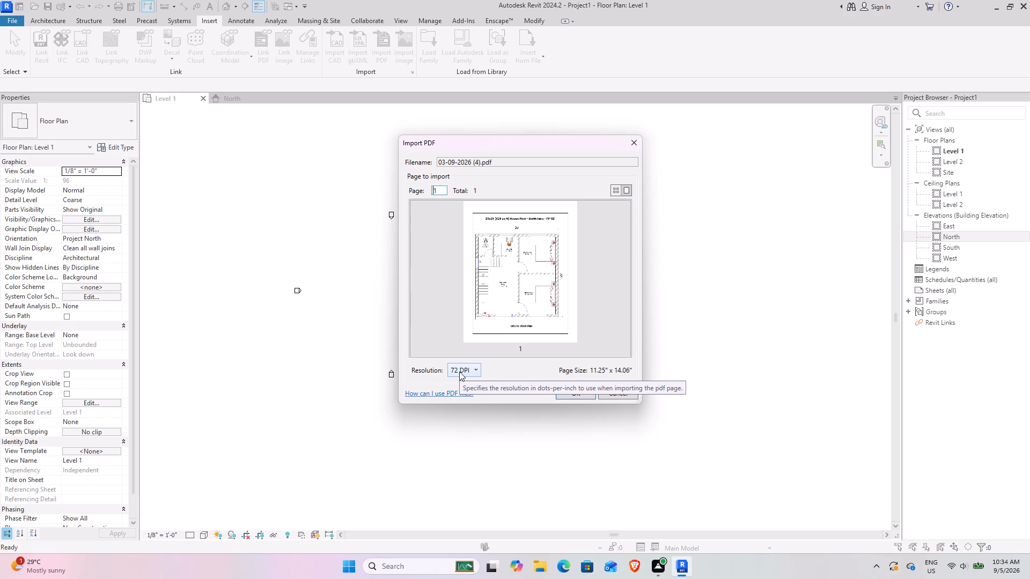
{"action": "left_click", "coordinate": [459, 372]}
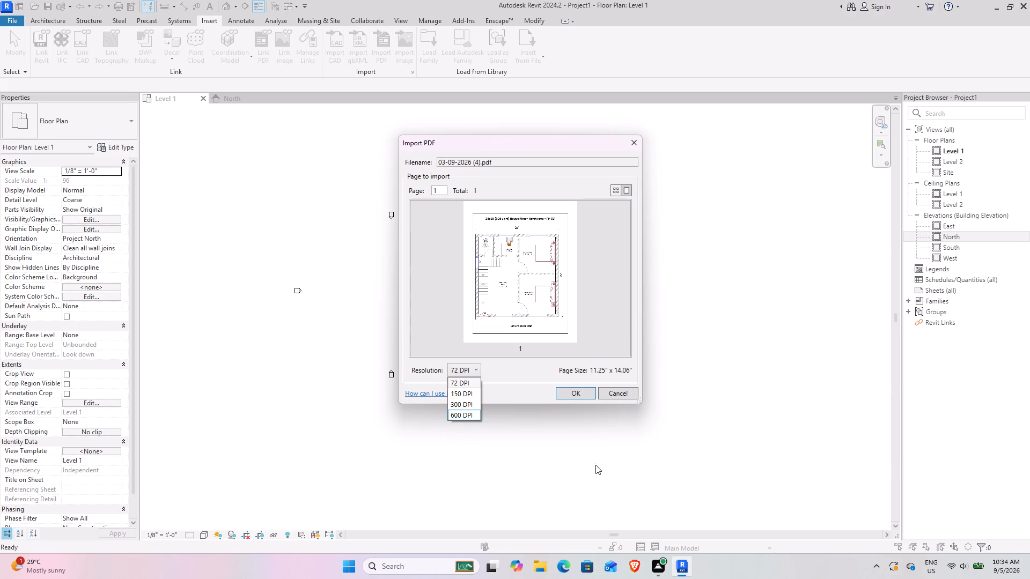
{"action": "left_click", "coordinate": [470, 413]}
{"action": "left_click", "coordinate": [567, 391]}
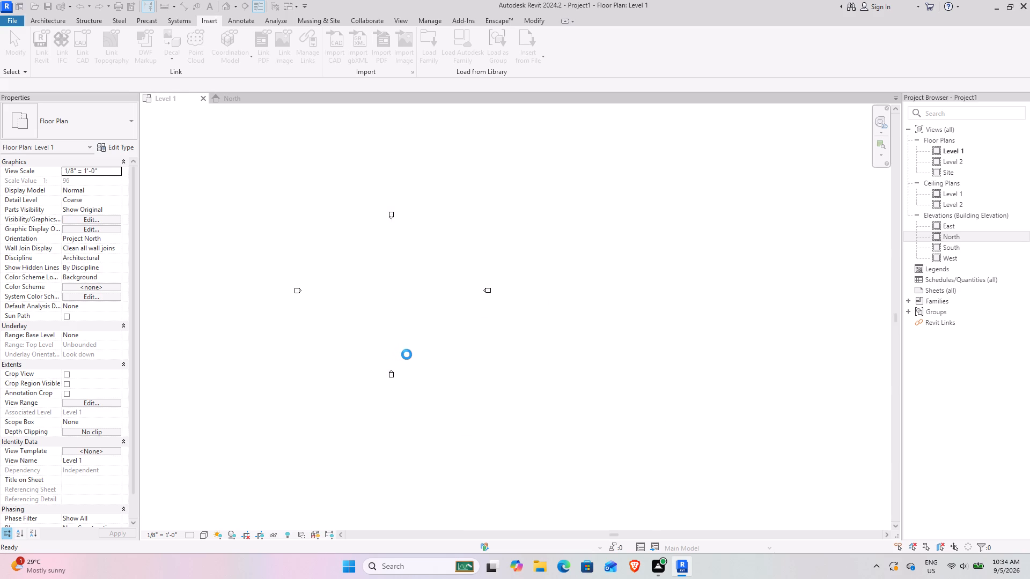
{"action": "left_click", "coordinate": [388, 299]}
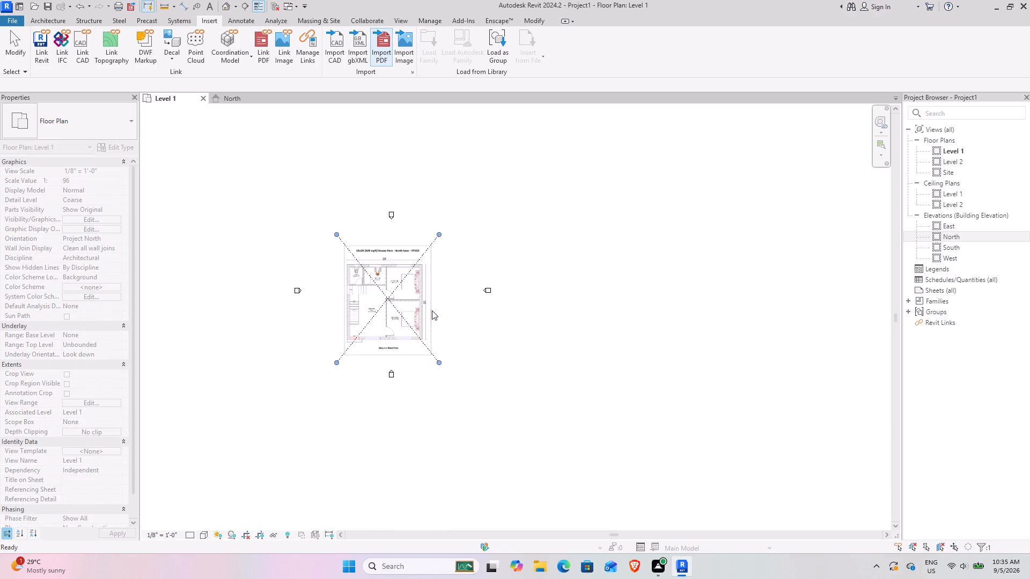
{"action": "key", "text": "Escape"}
{"action": "key", "text": "Escape"}
Examine the imported house plan's rooms, walls, staircase and overall dimensions.
{"action": "scroll", "coordinate": [352, 264], "scroll_direction": "up", "scroll_amount": 4}
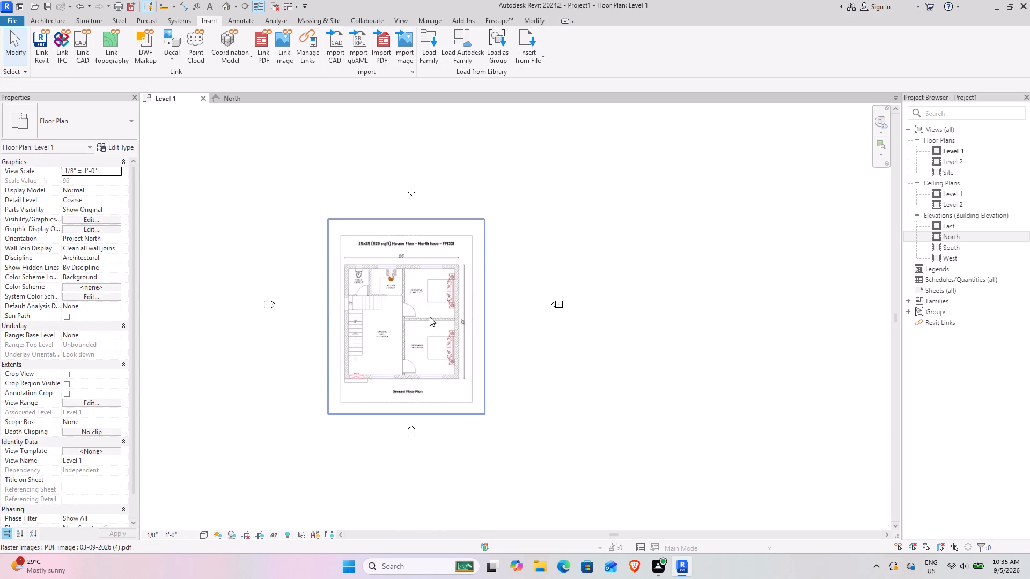
{"action": "scroll", "coordinate": [430, 317], "scroll_direction": "up", "scroll_amount": 9}
{"action": "middle_click_drag", "start_coordinate": [326, 349], "coordinate": [409, 330]}
{"action": "scroll", "coordinate": [414, 329], "scroll_direction": "down", "scroll_amount": 2}
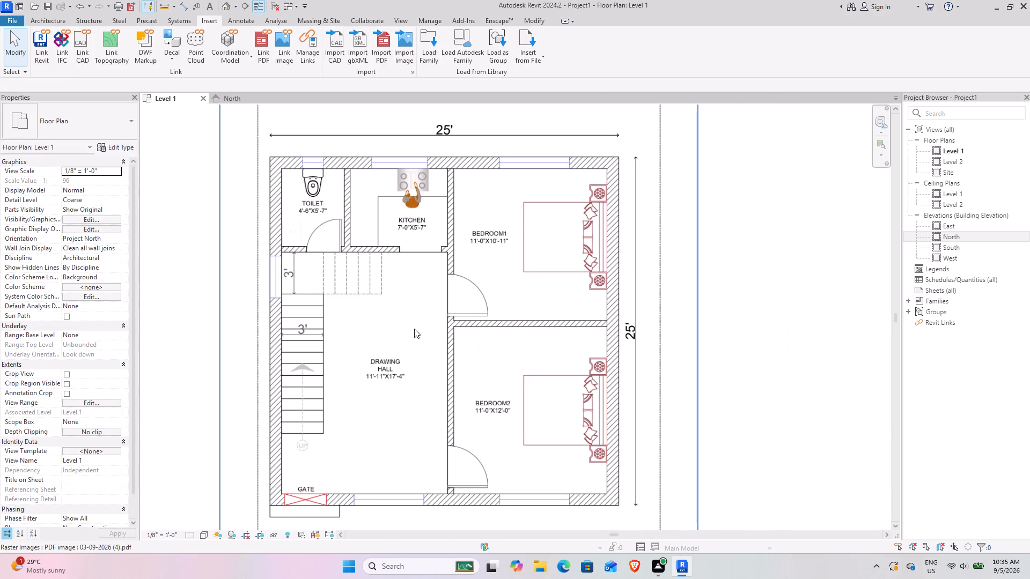
{"action": "middle_click_drag", "start_coordinate": [379, 363], "coordinate": [394, 279]}
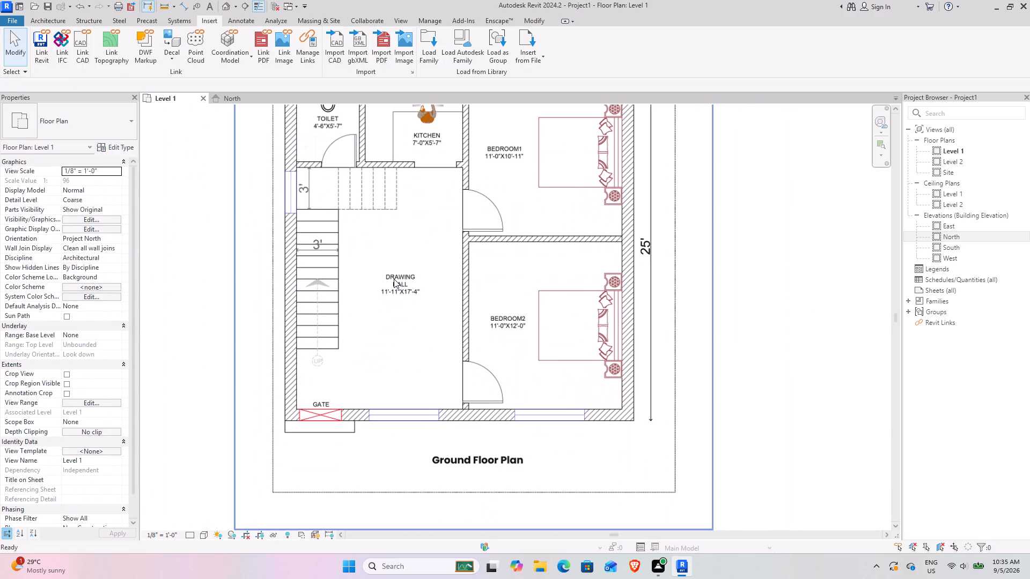
{"action": "middle_click_drag", "start_coordinate": [398, 278], "coordinate": [410, 328]}
{"action": "middle_click_drag", "start_coordinate": [407, 329], "coordinate": [381, 342]}
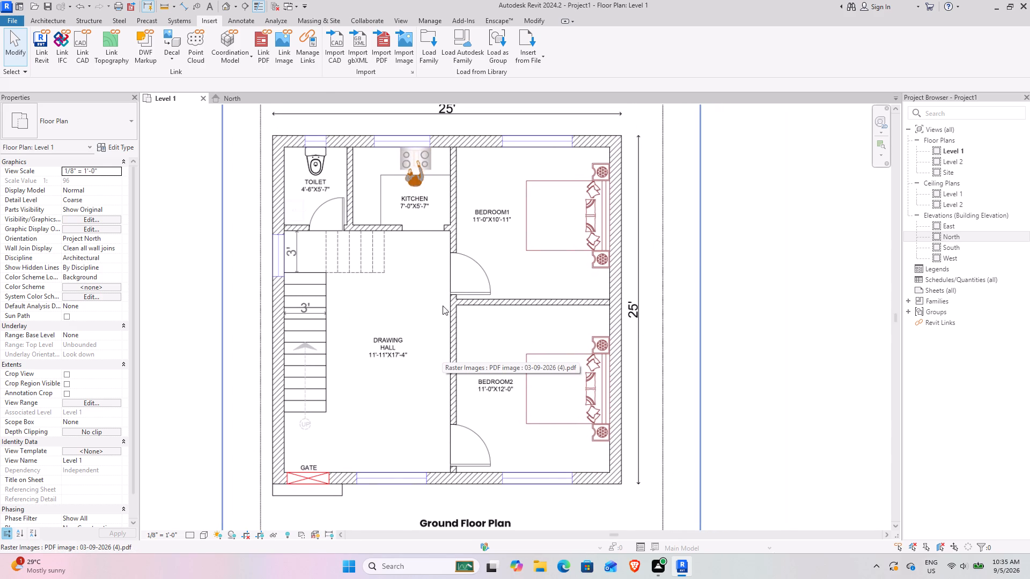
{"action": "middle_click_drag", "start_coordinate": [426, 285], "coordinate": [409, 320]}
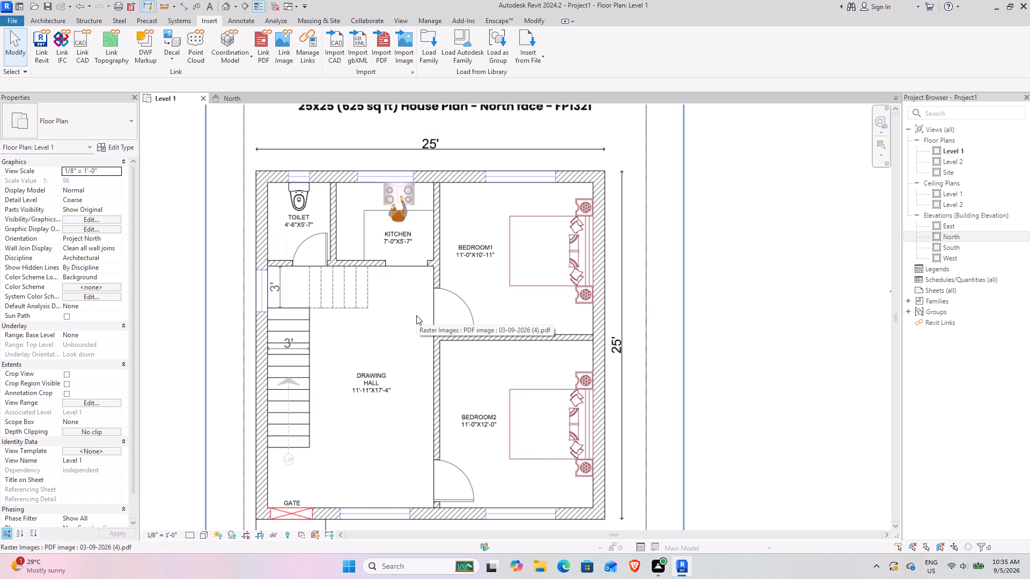
{"action": "middle_click_drag", "start_coordinate": [442, 317], "coordinate": [385, 215]}
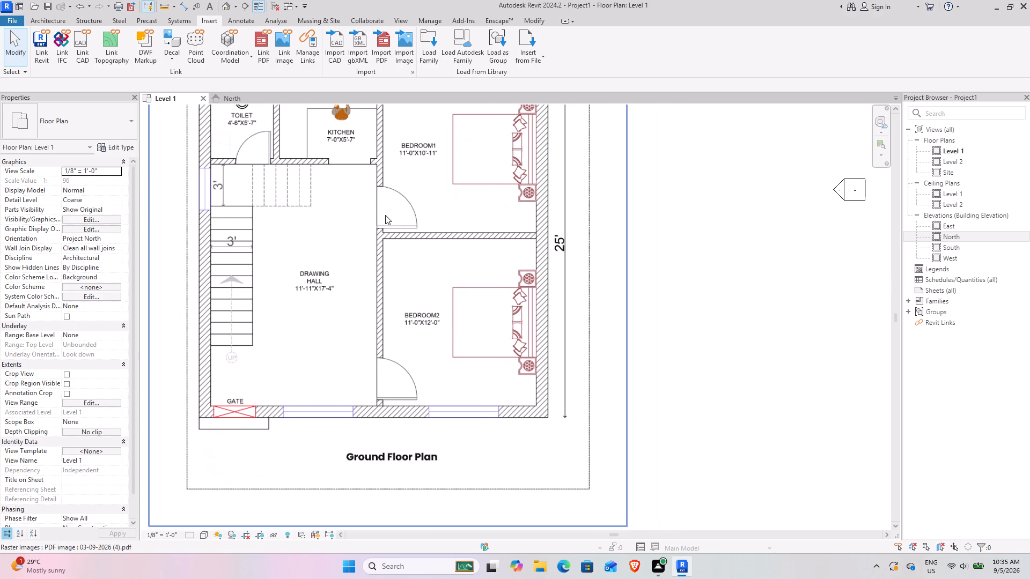
{"action": "scroll", "coordinate": [359, 243], "scroll_direction": "down", "scroll_amount": 3}
{"action": "middle_click_drag", "start_coordinate": [316, 244], "coordinate": [335, 288]}
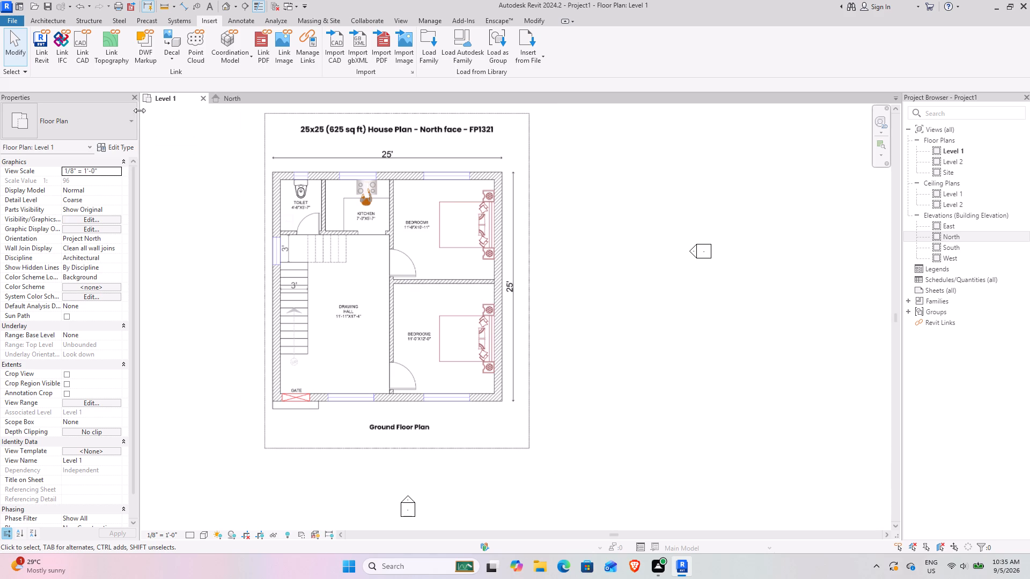
Draw a vertical 25-foot model line beside the house plan, starting level with the outer wall corner at Bedroom1.
{"action": "left_click", "coordinate": [47, 16]}
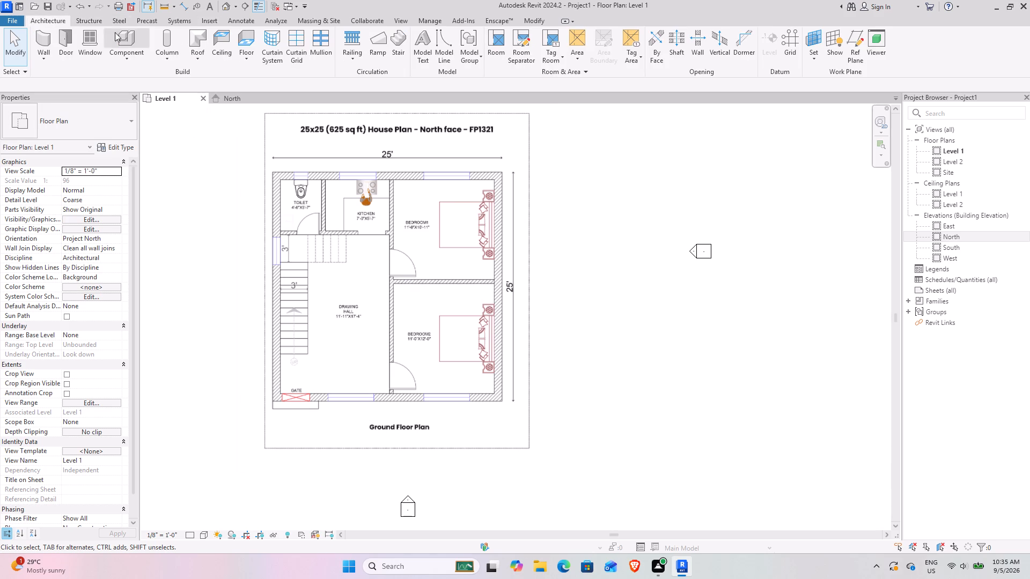
{"action": "left_click", "coordinate": [444, 40]}
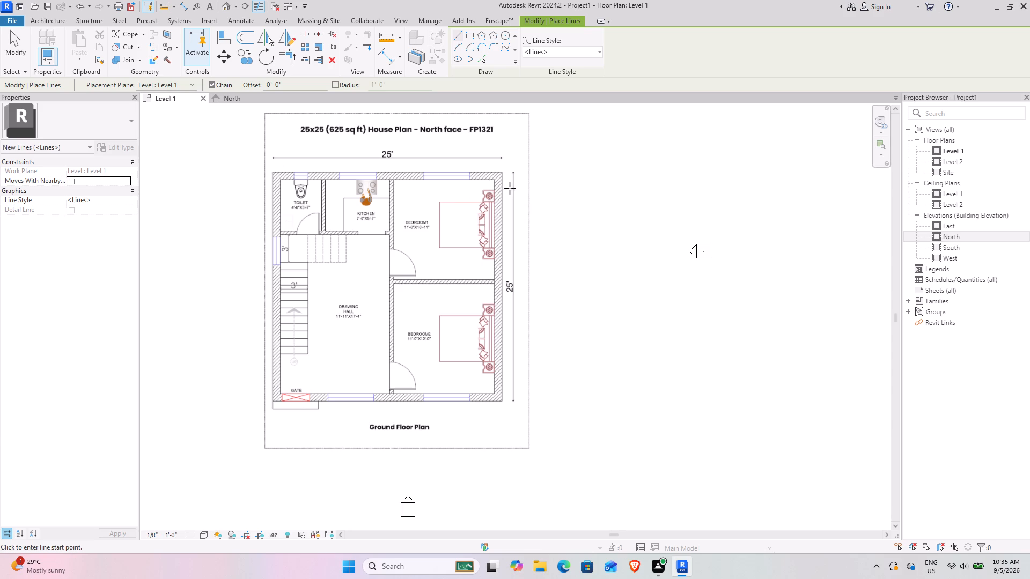
{"action": "left_click", "coordinate": [527, 172]}
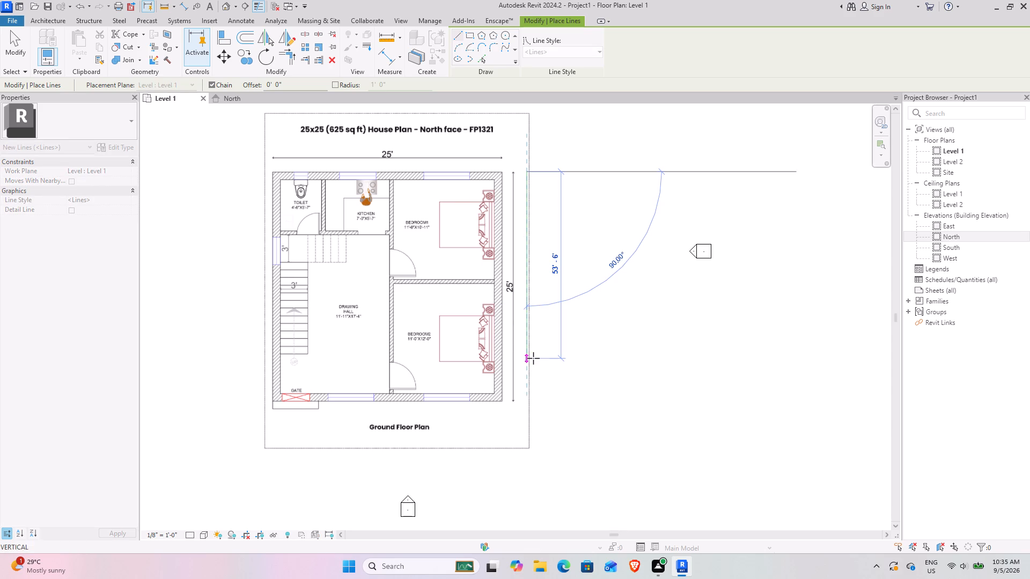
{"action": "type", "text": "25"}
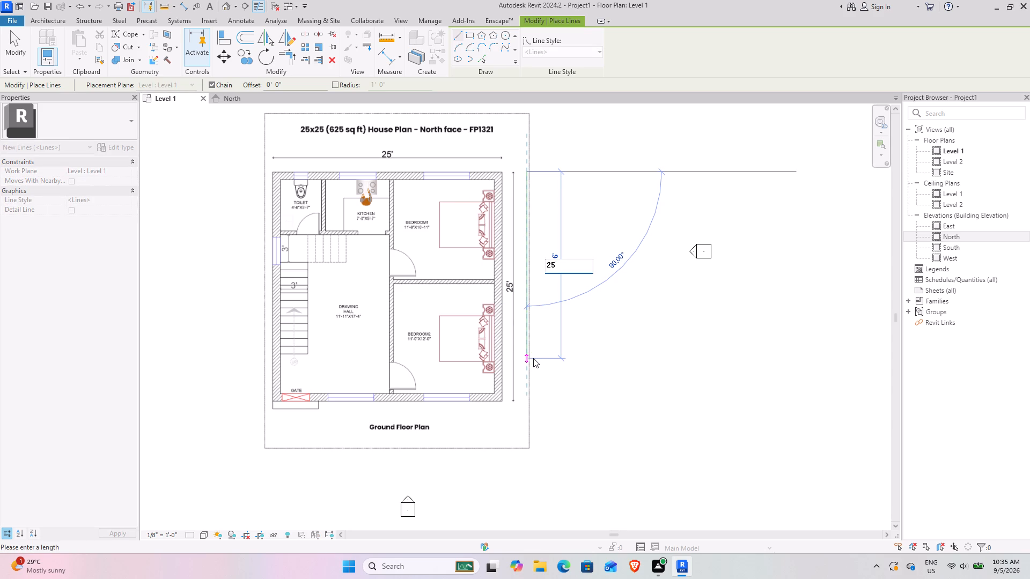
{"action": "key", "text": "Return"}
{"action": "key", "text": "Escape"}
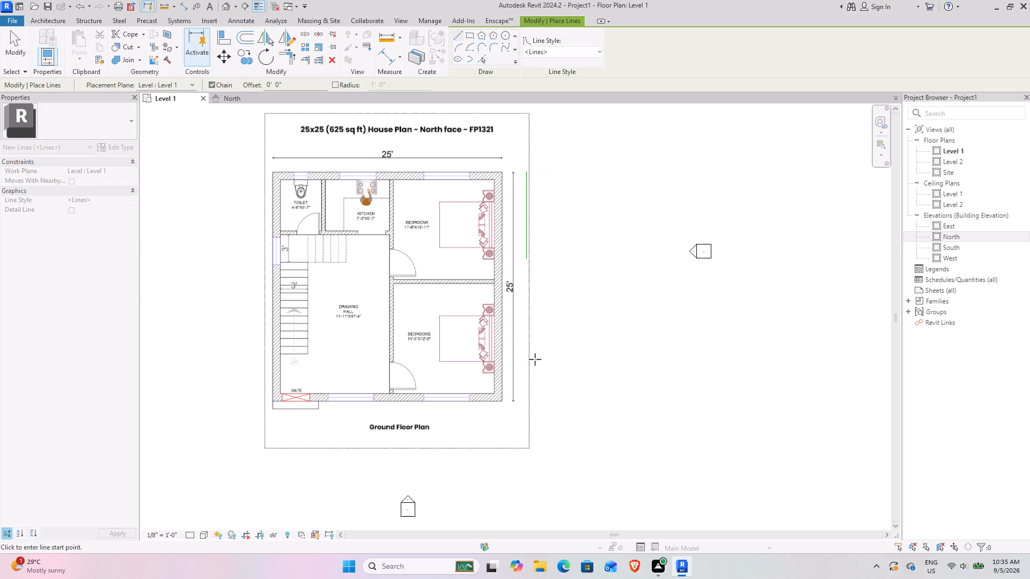
{"action": "key", "text": "Escape"}
Move the PDF image so the outer wall corner at Bedroom1 meets the upper end of the 25-foot line.
{"action": "left_click", "coordinate": [501, 227]}
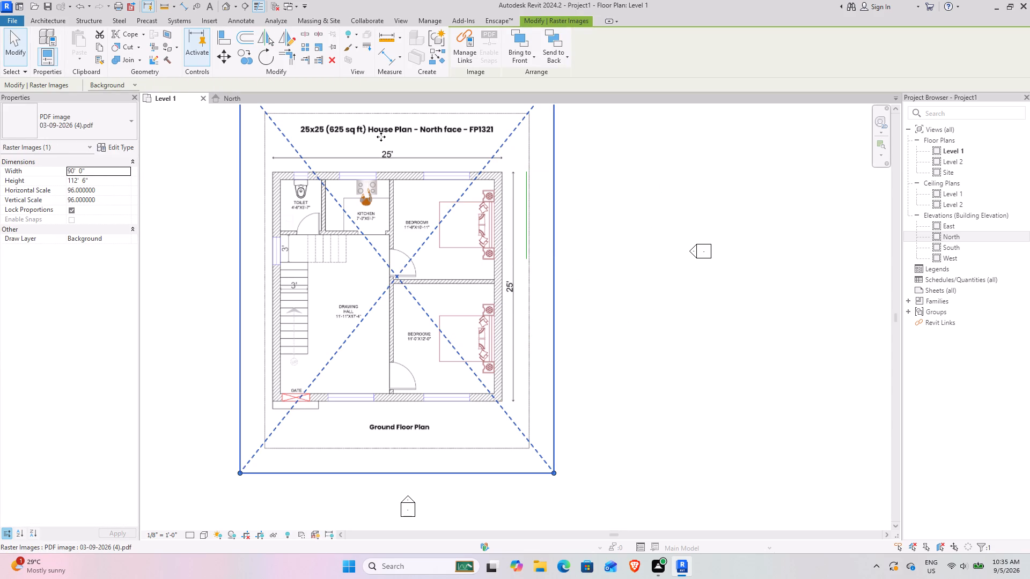
{"action": "left_click", "coordinate": [226, 62]}
{"action": "scroll", "coordinate": [491, 162], "scroll_direction": "up", "scroll_amount": 13}
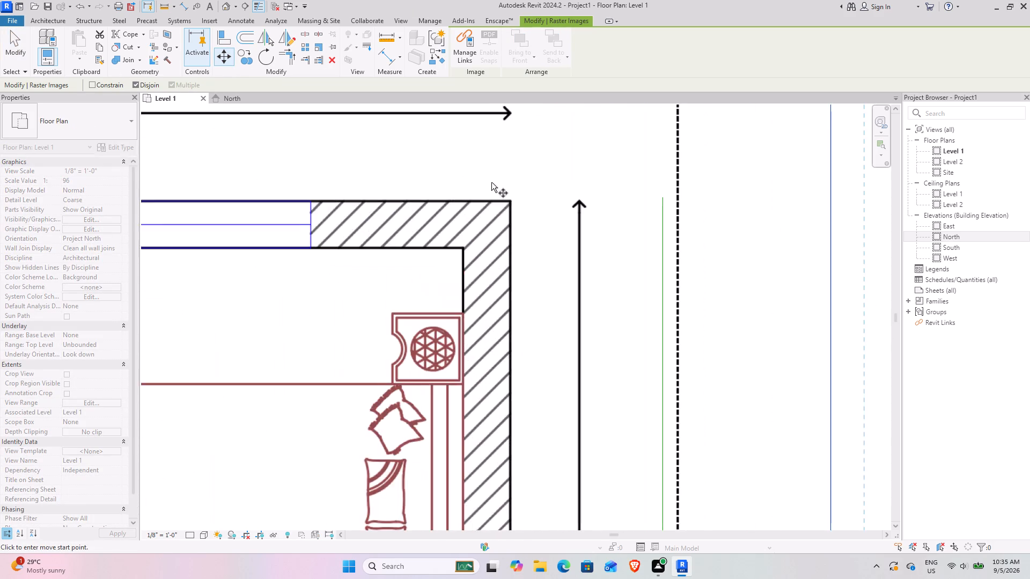
{"action": "scroll", "coordinate": [491, 182], "scroll_direction": "up", "scroll_amount": 19}
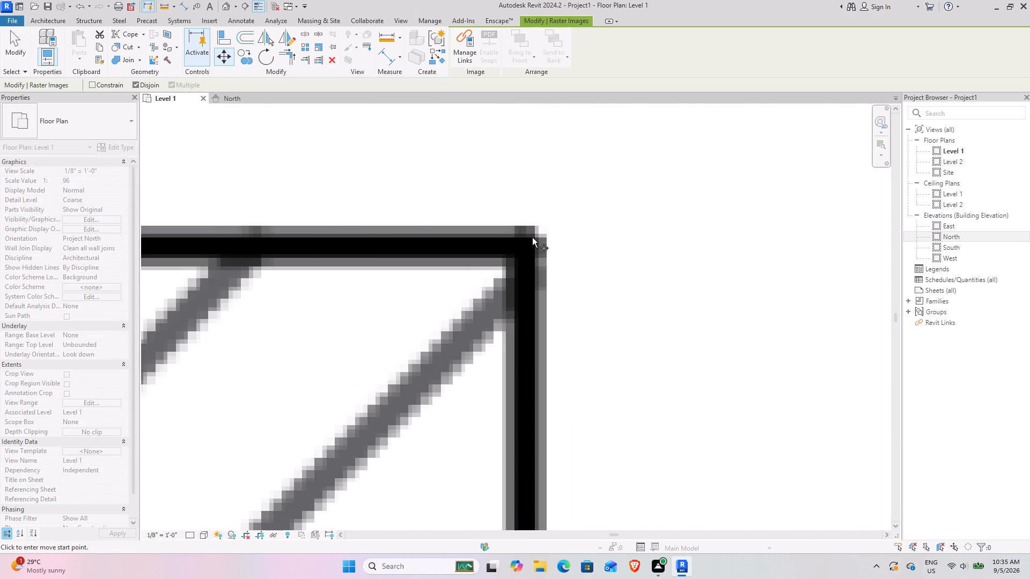
{"action": "left_click", "coordinate": [532, 237]}
{"action": "scroll", "coordinate": [609, 237], "scroll_direction": "down", "scroll_amount": 15}
{"action": "middle_click_drag", "start_coordinate": [694, 245], "coordinate": [423, 225]}
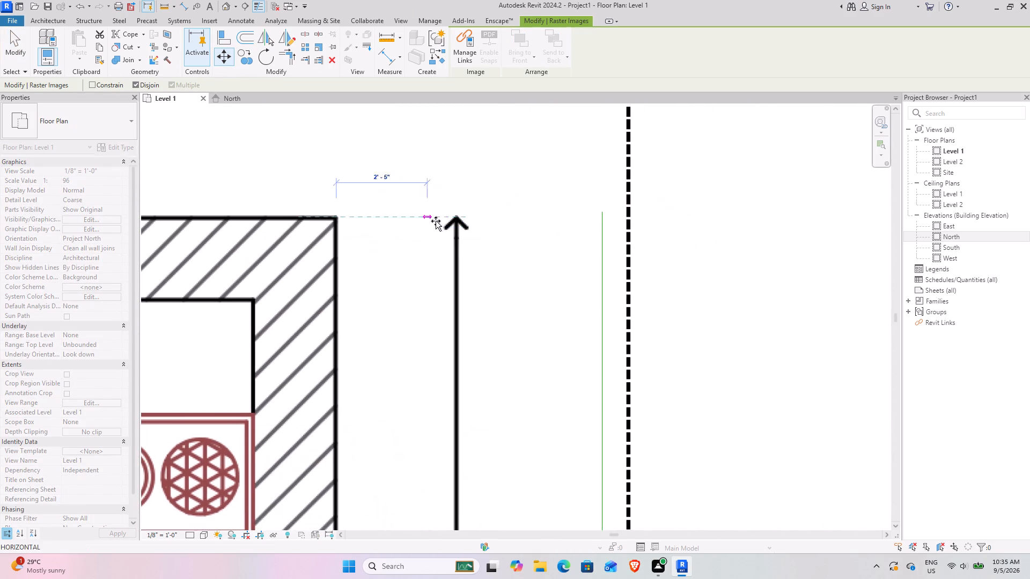
{"action": "scroll", "coordinate": [601, 206], "scroll_direction": "up", "scroll_amount": 8}
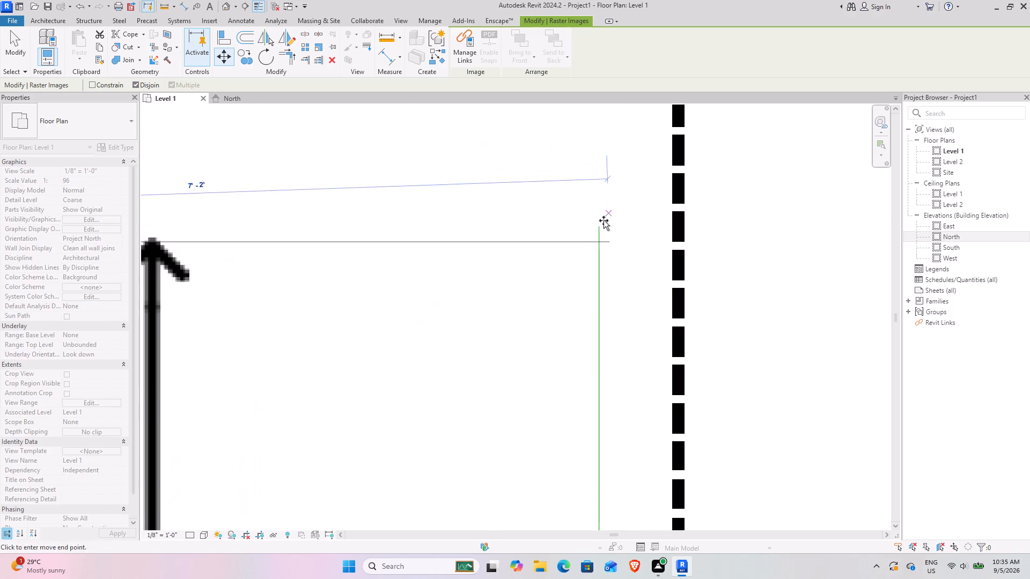
{"action": "left_click", "coordinate": [600, 227]}
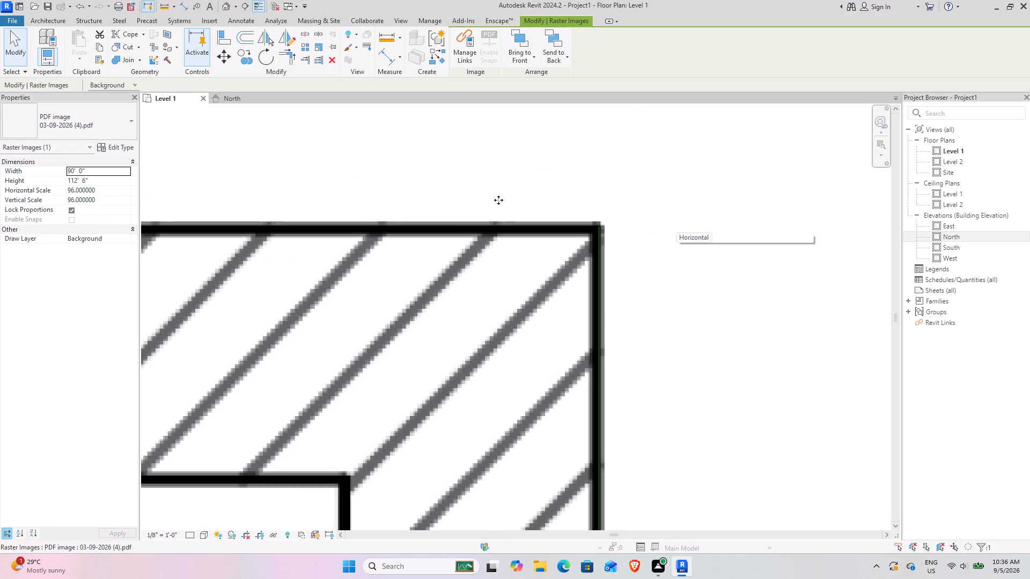
Scale the PDF image graphically from Bedroom1's outer corner, bringing Bedroom2's outer corner to the lower end of the 25-foot line.
{"action": "left_click", "coordinate": [317, 47]}
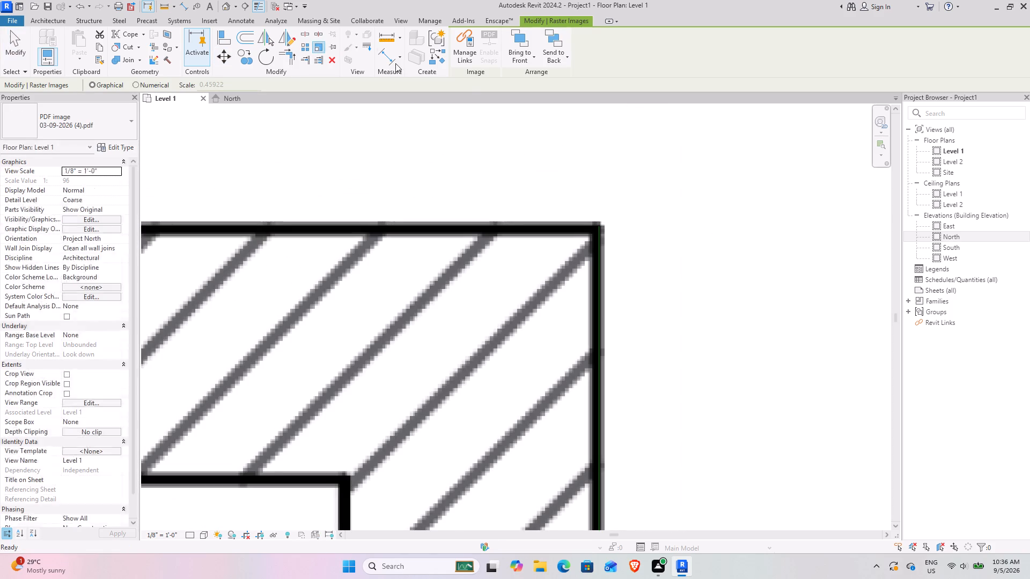
{"action": "left_click", "coordinate": [601, 226]}
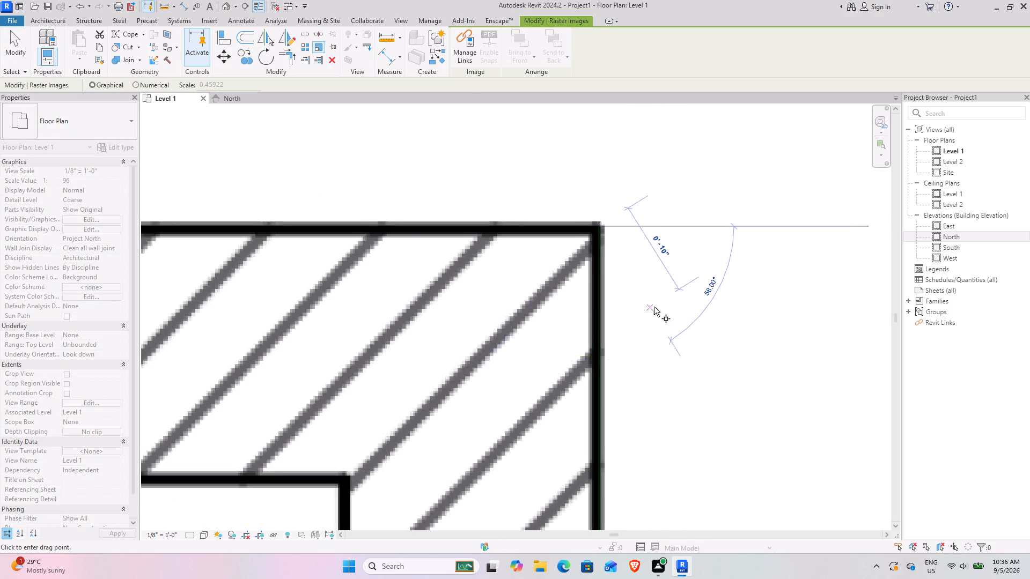
{"action": "scroll", "coordinate": [654, 307], "scroll_direction": "down", "scroll_amount": 15}
{"action": "scroll", "coordinate": [637, 303], "scroll_direction": "down", "scroll_amount": 8}
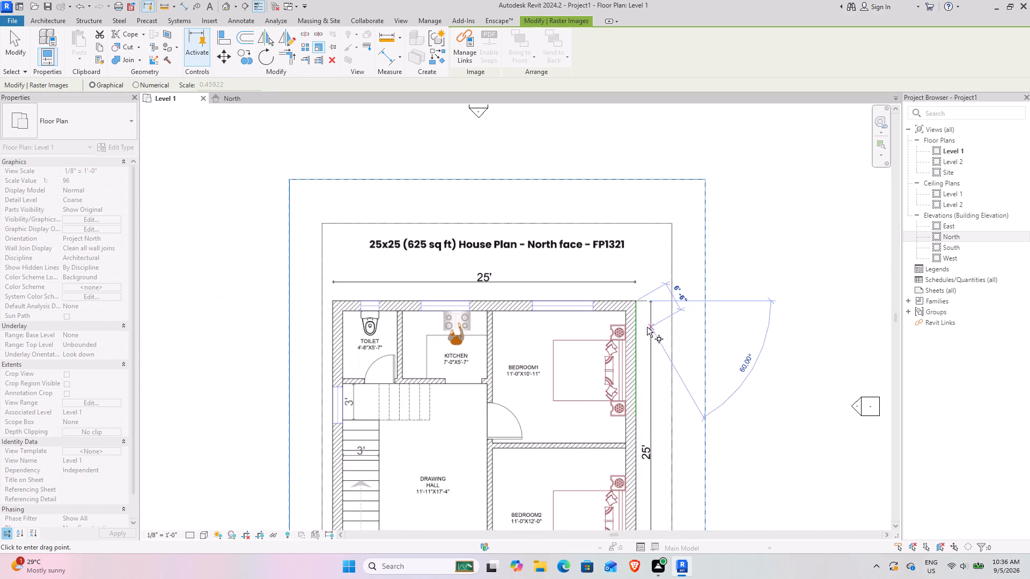
{"action": "middle_click_drag", "start_coordinate": [644, 326], "coordinate": [548, 62]}
{"action": "scroll", "coordinate": [634, 321], "scroll_direction": "down", "scroll_amount": 1}
{"action": "scroll", "coordinate": [534, 307], "scroll_direction": "up", "scroll_amount": 19}
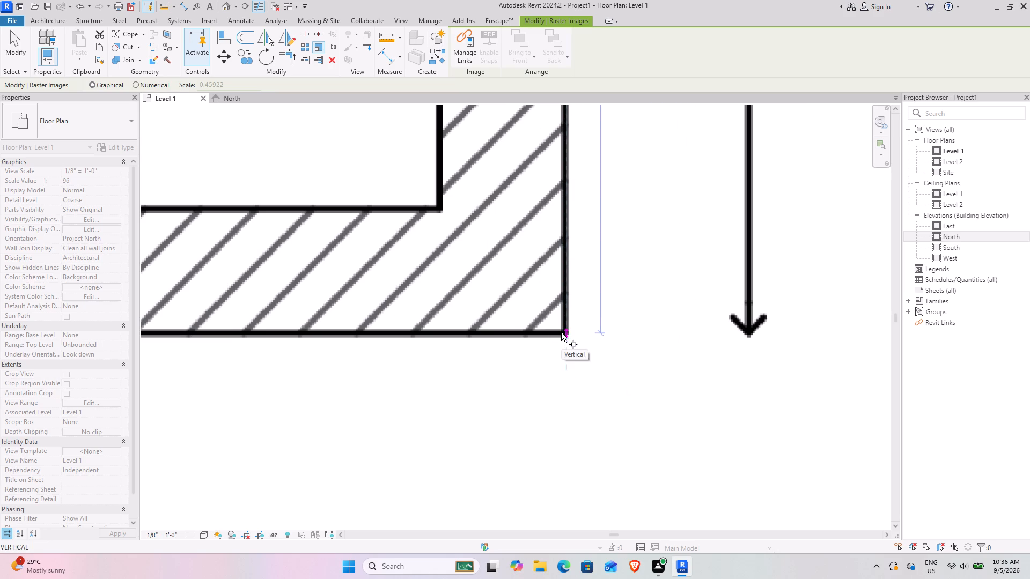
{"action": "scroll", "coordinate": [561, 332], "scroll_direction": "up", "scroll_amount": 8}
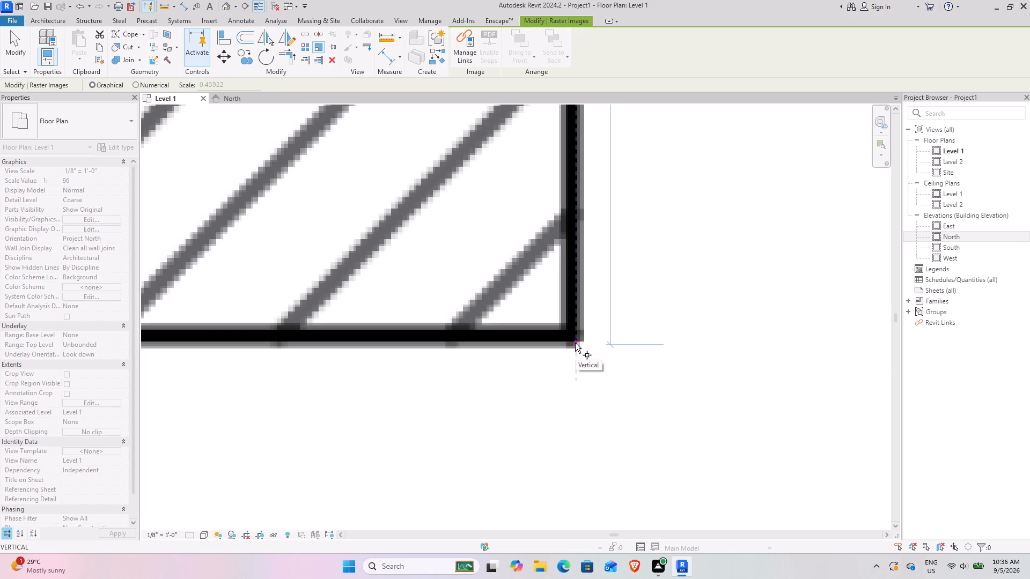
{"action": "left_click", "coordinate": [576, 343]}
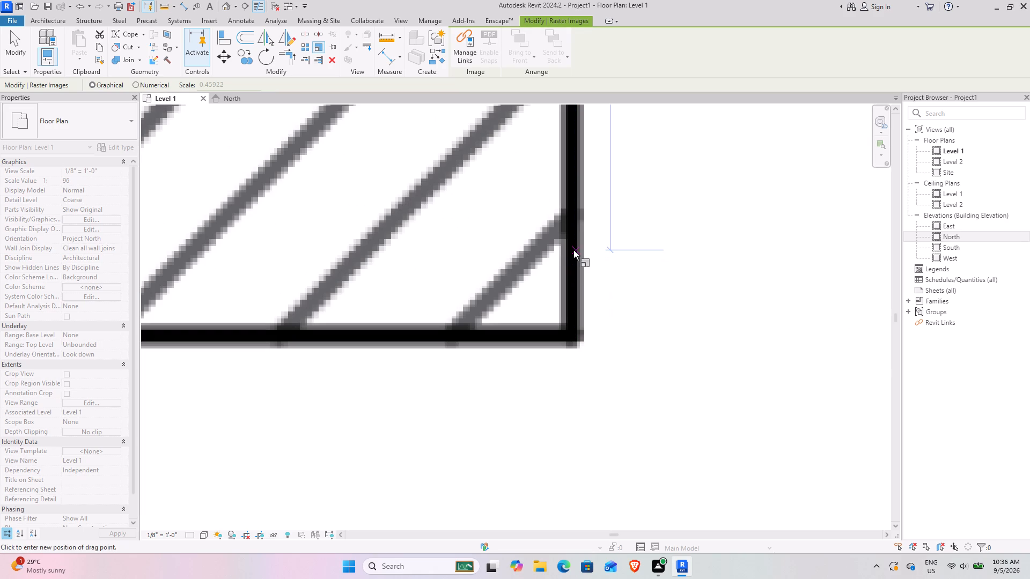
{"action": "scroll", "coordinate": [573, 250], "scroll_direction": "down", "scroll_amount": 18}
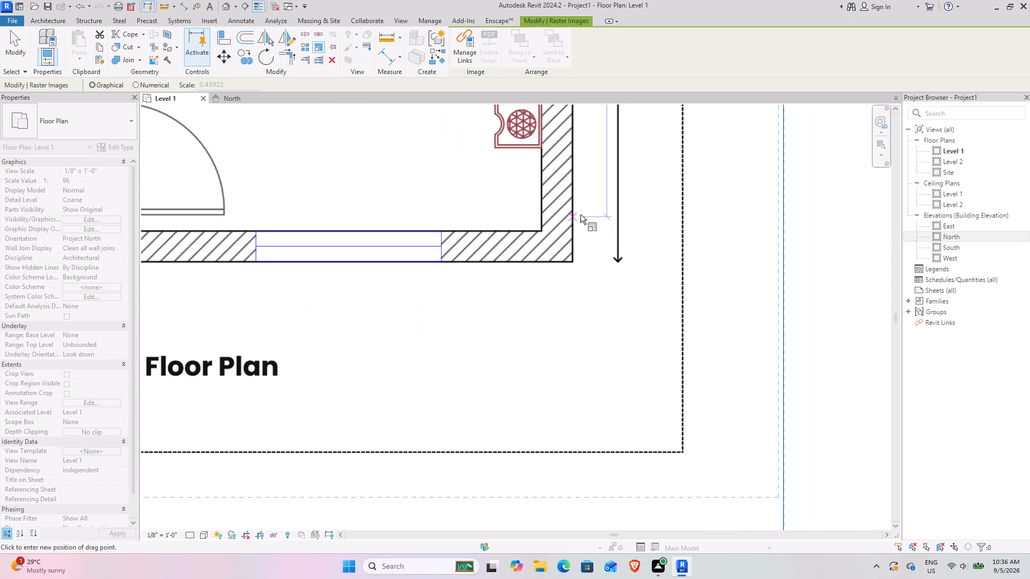
{"action": "middle_click_drag", "start_coordinate": [580, 214], "coordinate": [581, 462]}
{"action": "middle_click_drag", "start_coordinate": [575, 244], "coordinate": [547, 516]}
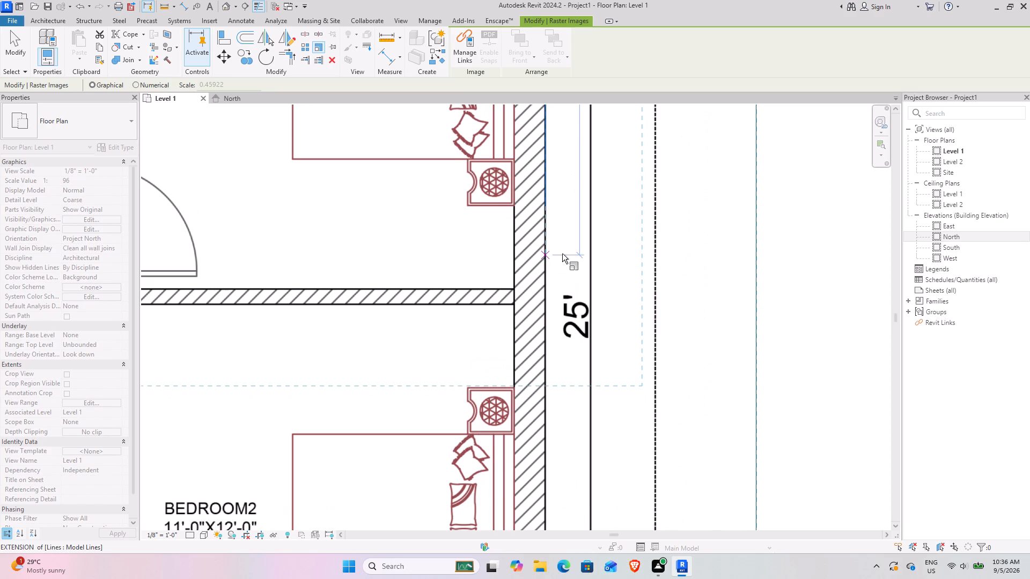
{"action": "scroll", "coordinate": [550, 185], "scroll_direction": "up", "scroll_amount": 14}
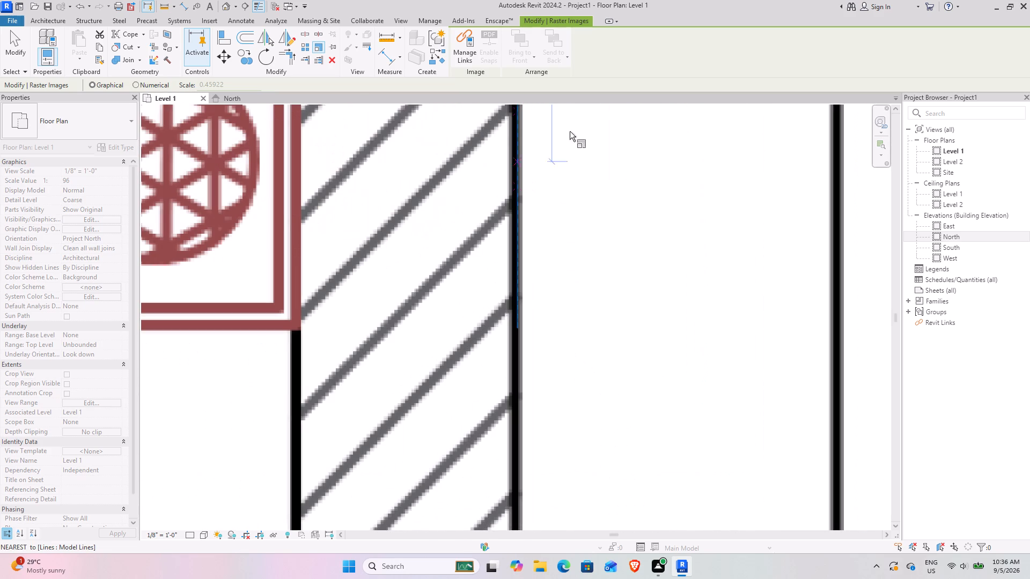
{"action": "left_click", "coordinate": [516, 328]}
Examine the scaled house plan and check the reference line's length against the outer wall beside the bedrooms.
{"action": "scroll", "coordinate": [493, 288], "scroll_direction": "down", "scroll_amount": 5}
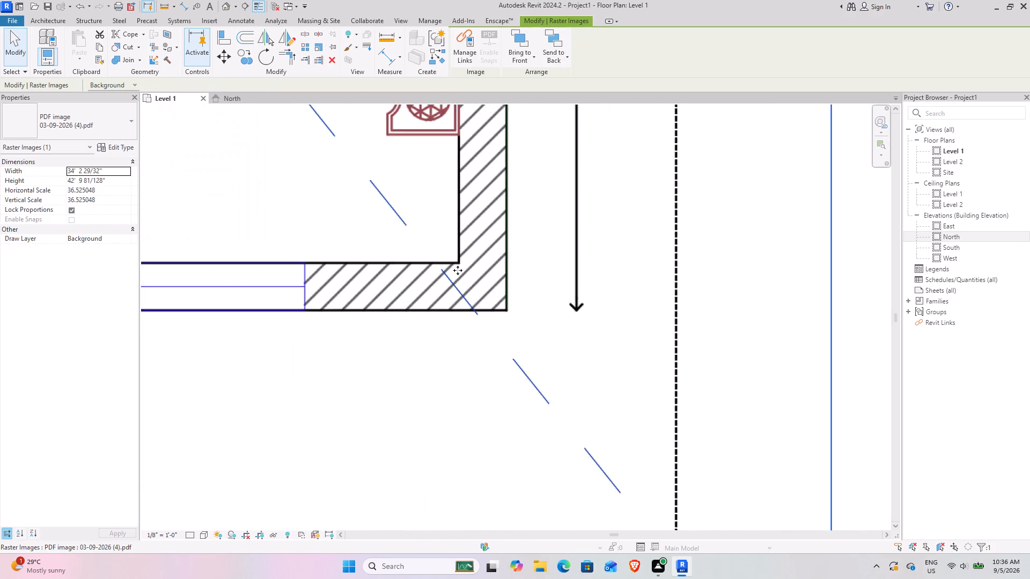
{"action": "scroll", "coordinate": [458, 270], "scroll_direction": "down", "scroll_amount": 20}
{"action": "middle_click_drag", "start_coordinate": [418, 262], "coordinate": [445, 391]}
{"action": "scroll", "coordinate": [440, 338], "scroll_direction": "up", "scroll_amount": 5}
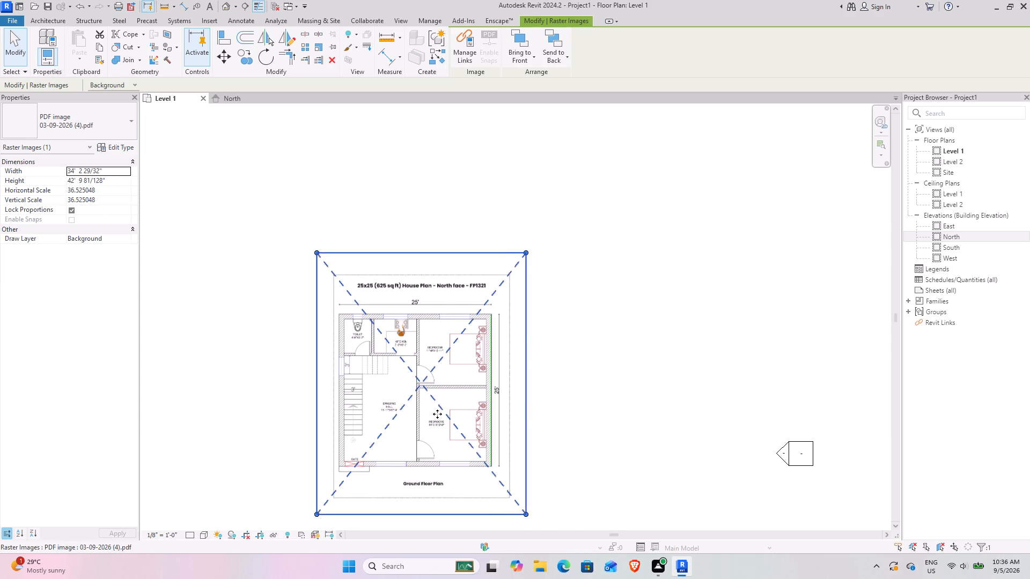
{"action": "scroll", "coordinate": [437, 414], "scroll_direction": "up", "scroll_amount": 7}
{"action": "middle_click_drag", "start_coordinate": [370, 423], "coordinate": [416, 389]}
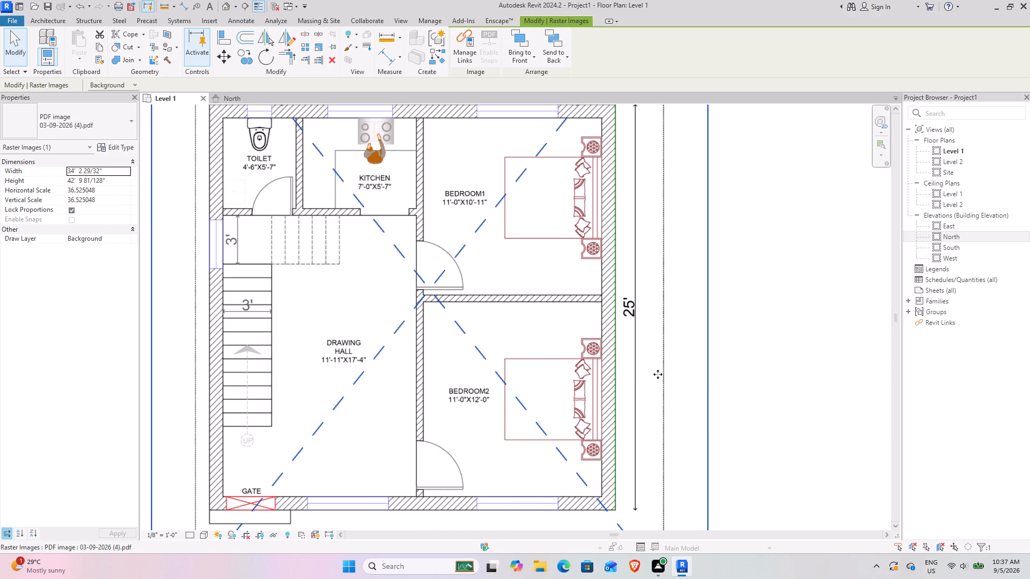
{"action": "scroll", "coordinate": [658, 374], "scroll_direction": "down", "scroll_amount": 4}
{"action": "middle_click_drag", "start_coordinate": [603, 368], "coordinate": [458, 315]}
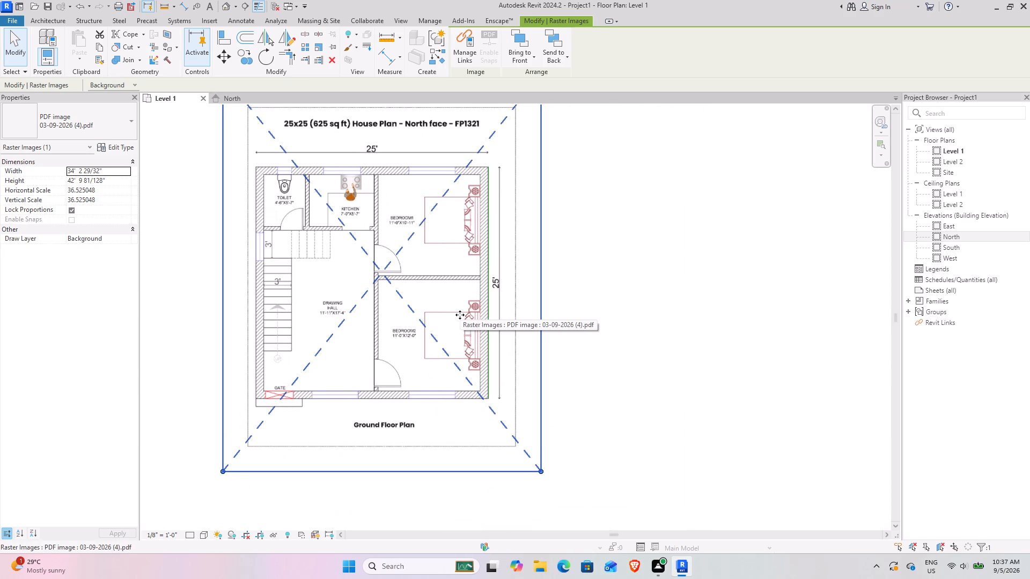
{"action": "key", "text": "Escape"}
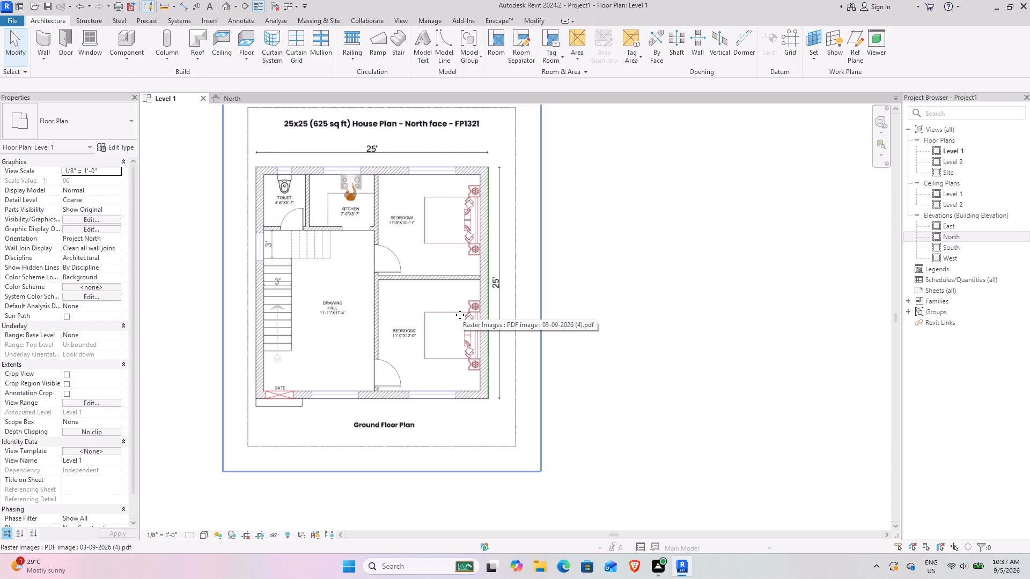
{"action": "scroll", "coordinate": [406, 266], "scroll_direction": "up", "scroll_amount": 7}
{"action": "scroll", "coordinate": [406, 266], "scroll_direction": "down", "scroll_amount": 4}
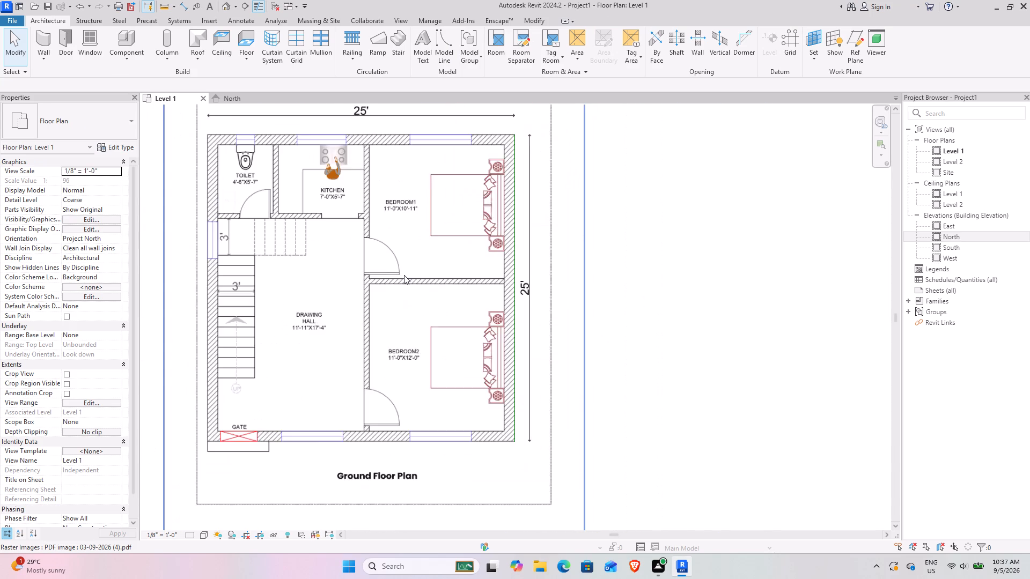
{"action": "scroll", "coordinate": [404, 275], "scroll_direction": "down", "scroll_amount": 5}
{"action": "middle_click_drag", "start_coordinate": [398, 276], "coordinate": [518, 295]}
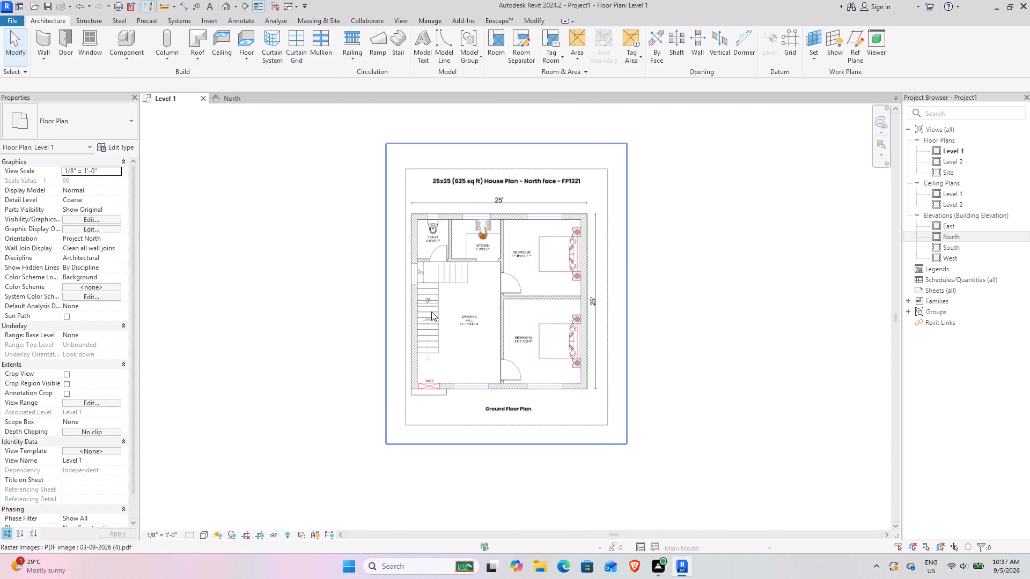
{"action": "left_click", "coordinate": [583, 261]}
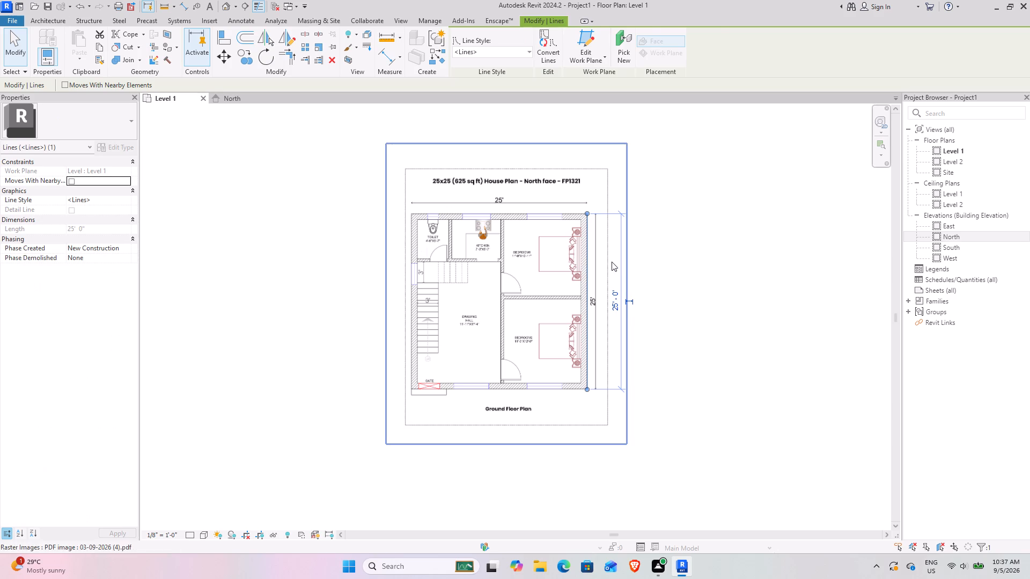
{"action": "key", "text": "Escape"}
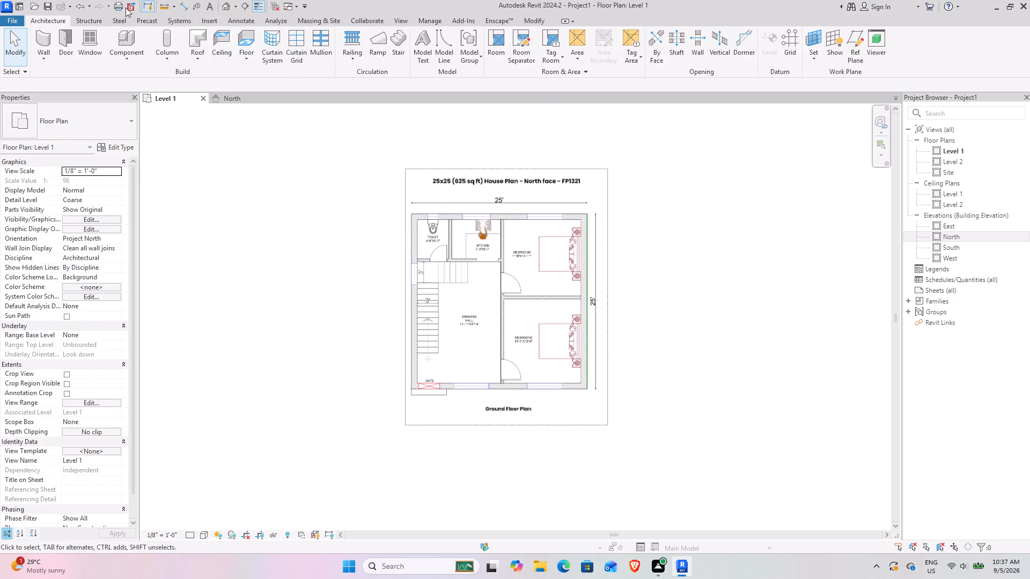
Measure the plan's overall width along the outer wall from the toilet corner to the Bedroom1 corner.
{"action": "left_click", "coordinate": [168, 3]}
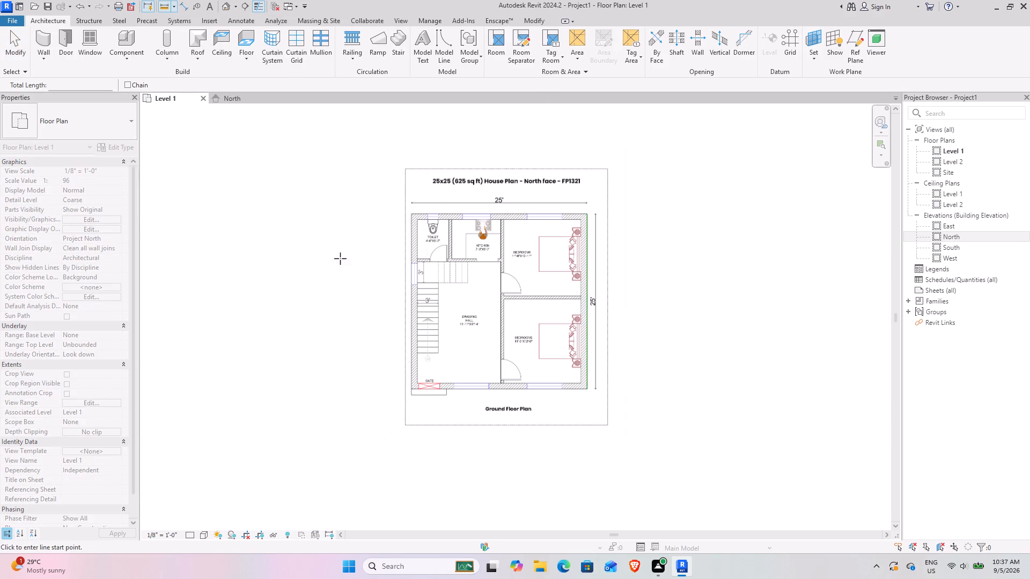
{"action": "scroll", "coordinate": [447, 199], "scroll_direction": "up", "scroll_amount": 16}
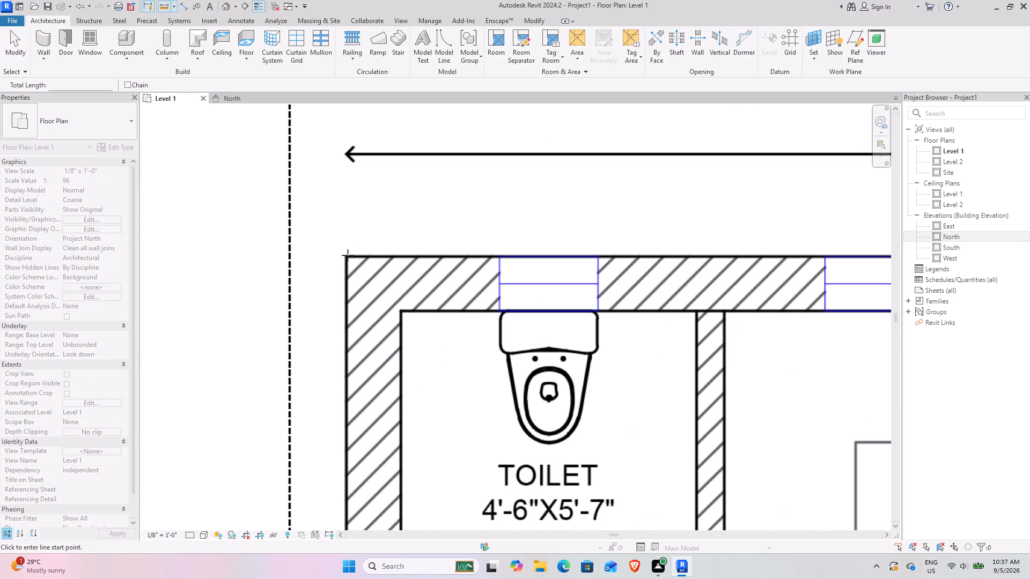
{"action": "left_click", "coordinate": [348, 255]}
{"action": "scroll", "coordinate": [790, 273], "scroll_direction": "down", "scroll_amount": 5}
{"action": "middle_click_drag", "start_coordinate": [770, 256], "coordinate": [736, 256]}
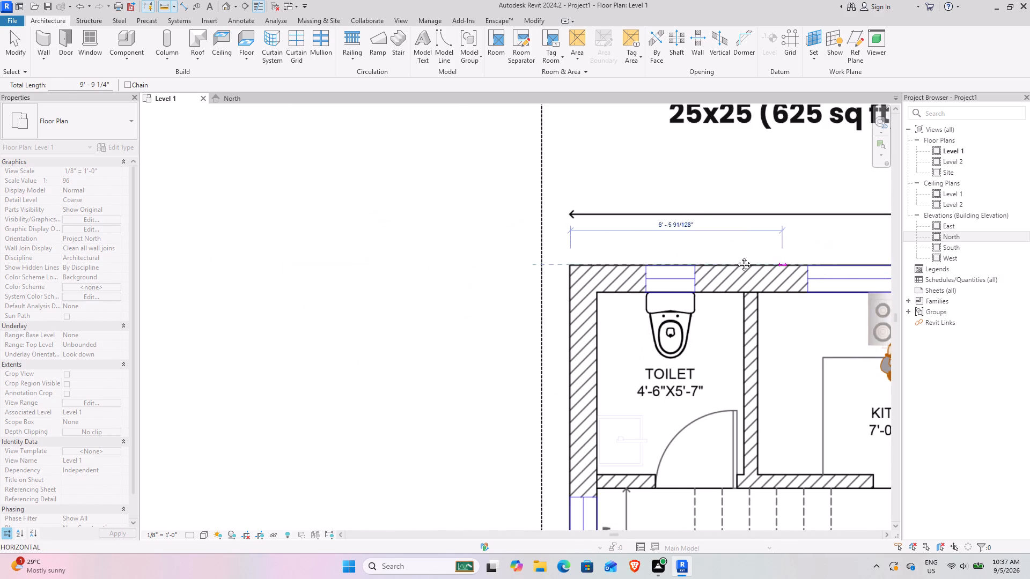
{"action": "middle_click_drag", "start_coordinate": [736, 256], "coordinate": [249, 256]}
{"action": "middle_click_drag", "start_coordinate": [749, 265], "coordinate": [607, 265]}
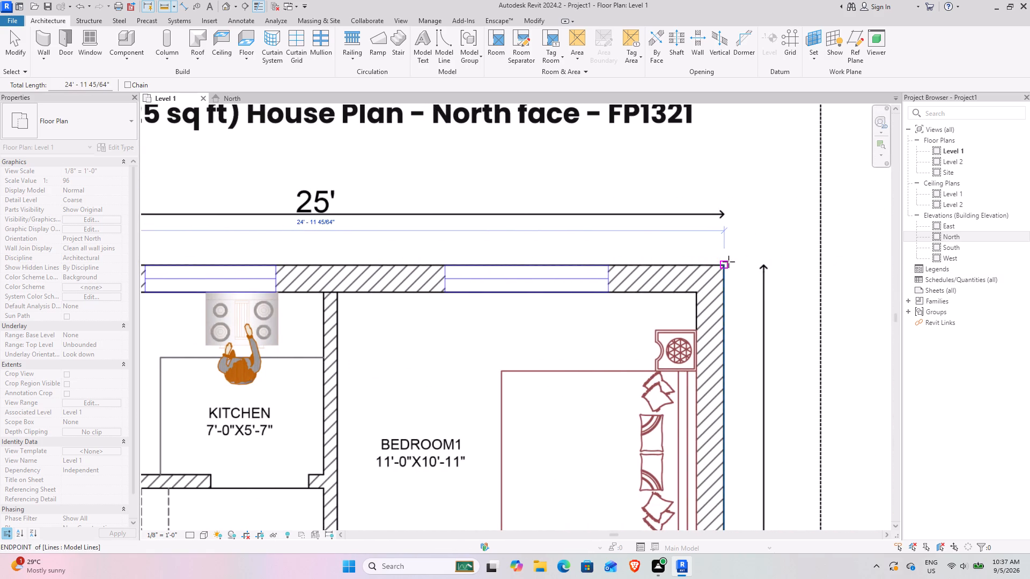
{"action": "key", "text": "Escape"}
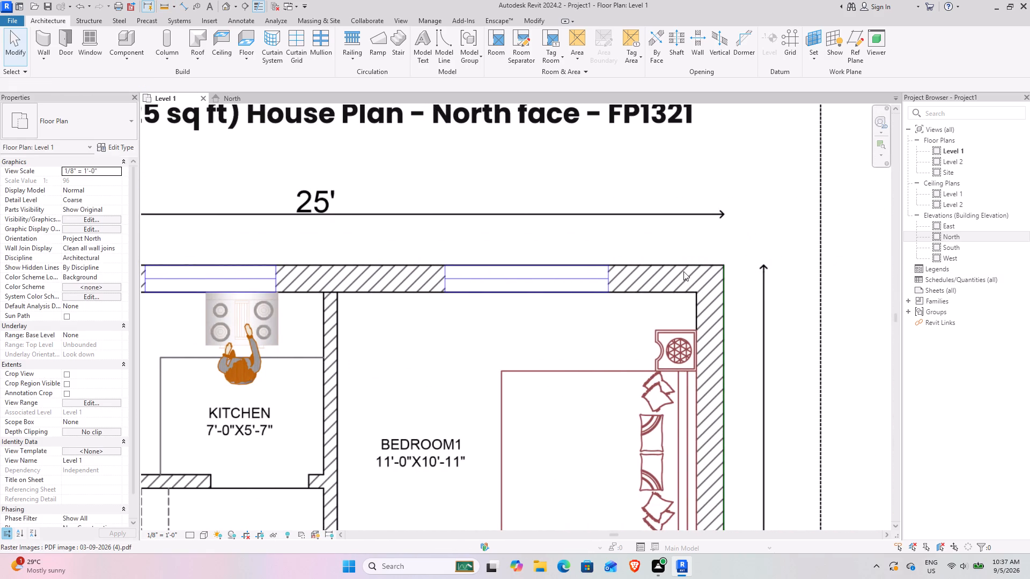
{"action": "scroll", "coordinate": [497, 328], "scroll_direction": "down", "scroll_amount": 9}
{"action": "middle_click_drag", "start_coordinate": [451, 364], "coordinate": [393, 239]}
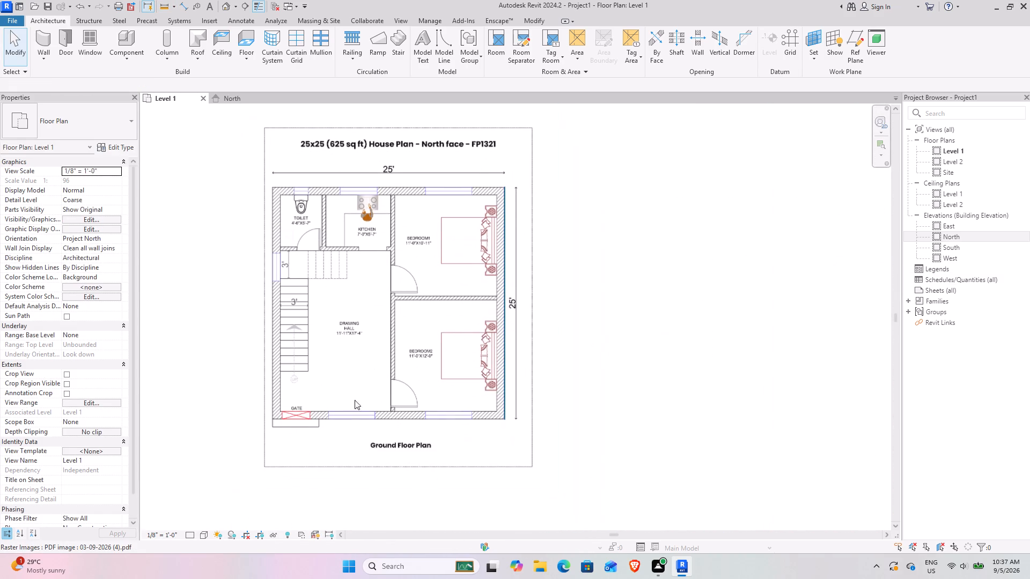
Delete the 25-foot reference line along the bedrooms' outer wall.
{"action": "left_click", "coordinate": [503, 311]}
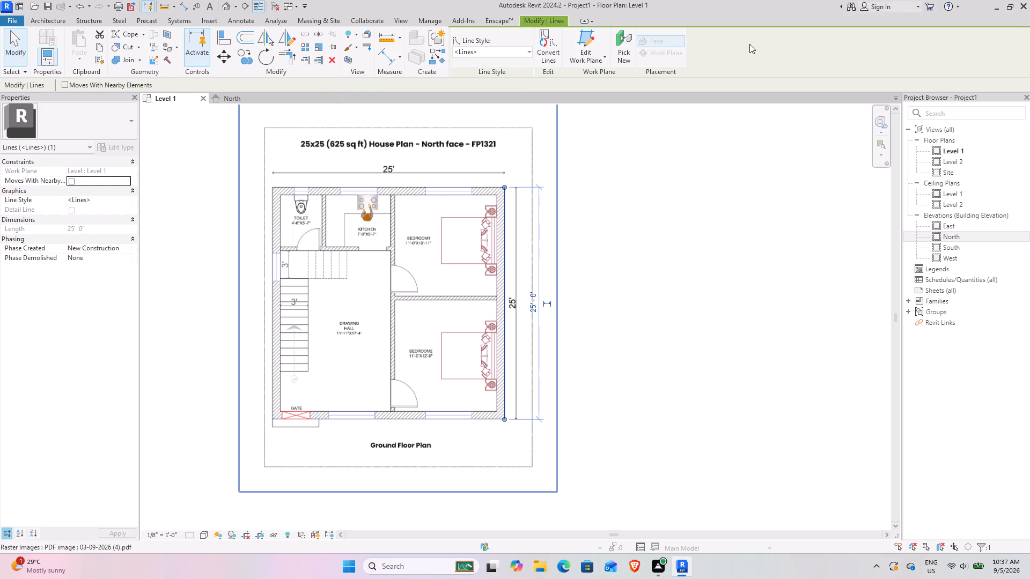
{"action": "left_click", "coordinate": [328, 59]}
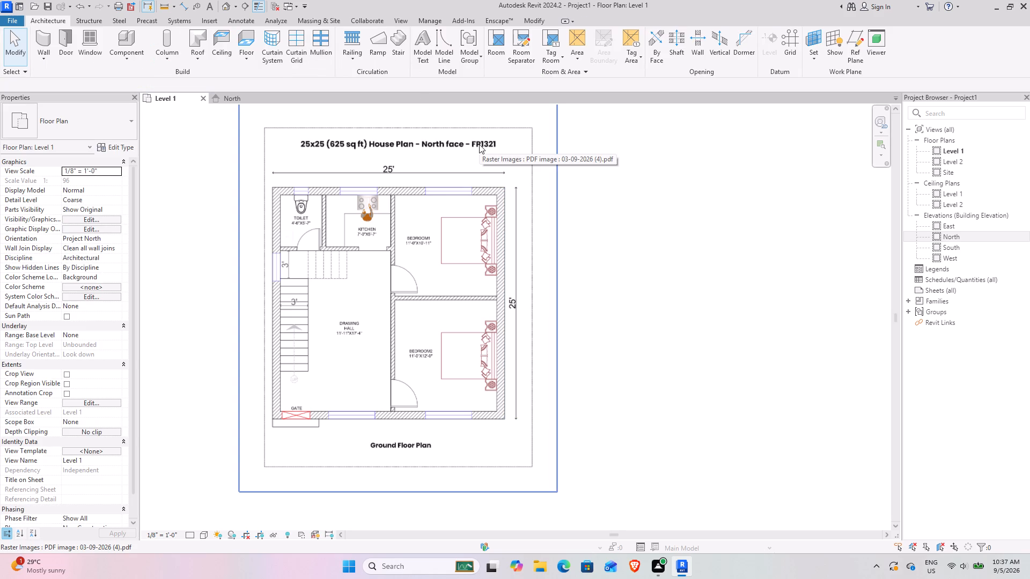
{"action": "key", "text": "Escape"}
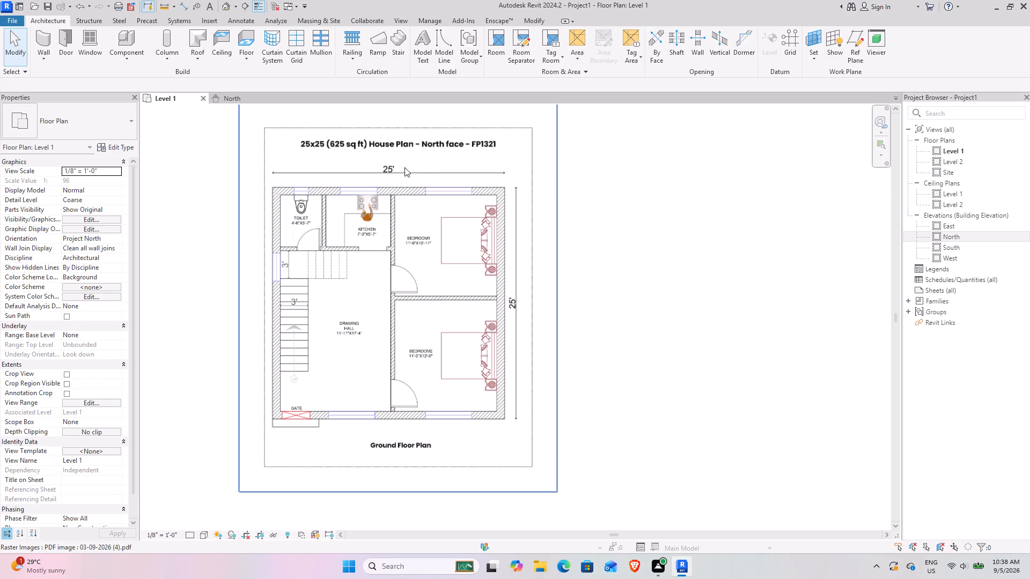
Duplicate the Generic - 8" basic wall type as 9" with a structure layer thickness of 9".
{"action": "scroll", "coordinate": [386, 222], "scroll_direction": "up", "scroll_amount": 2}
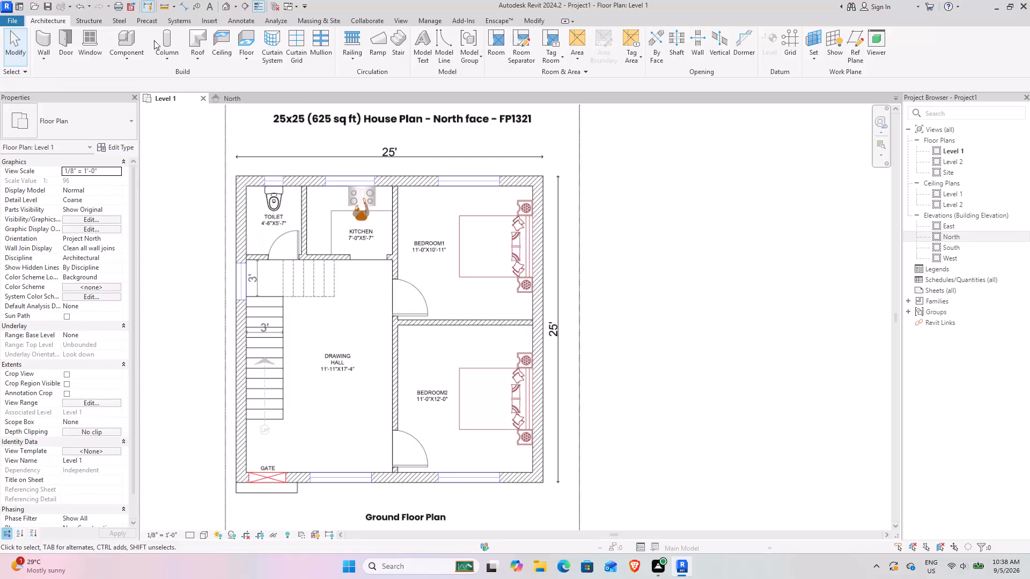
{"action": "left_click", "coordinate": [50, 43]}
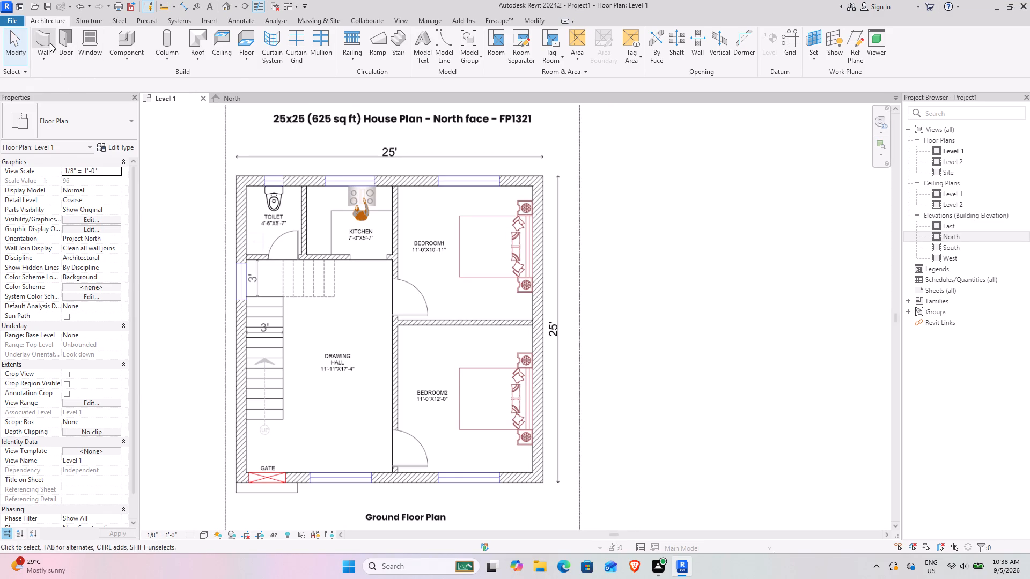
{"action": "left_click", "coordinate": [97, 127]}
{"action": "left_click", "coordinate": [114, 129]}
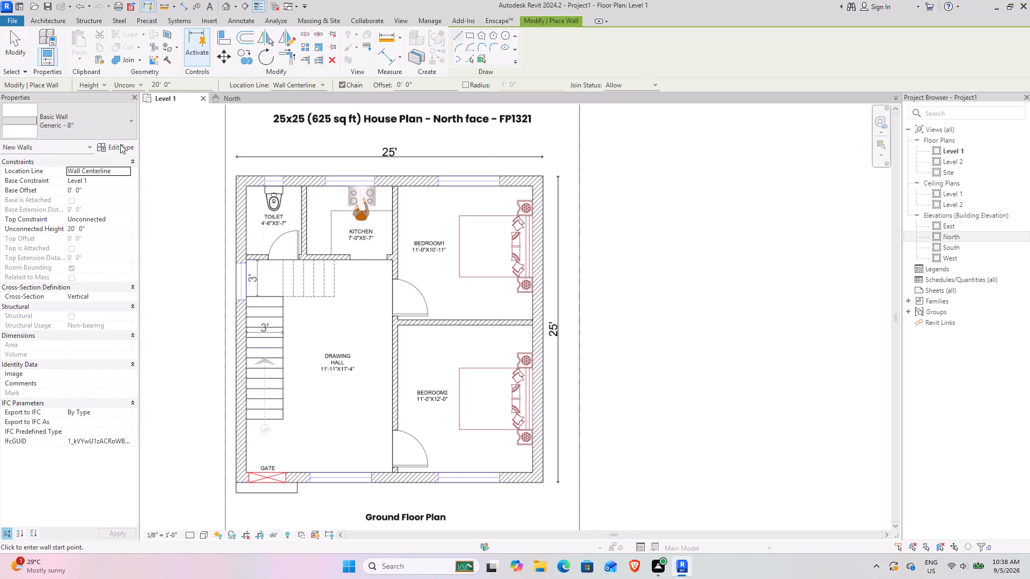
{"action": "left_click", "coordinate": [120, 144]}
{"action": "left_click", "coordinate": [703, 159]}
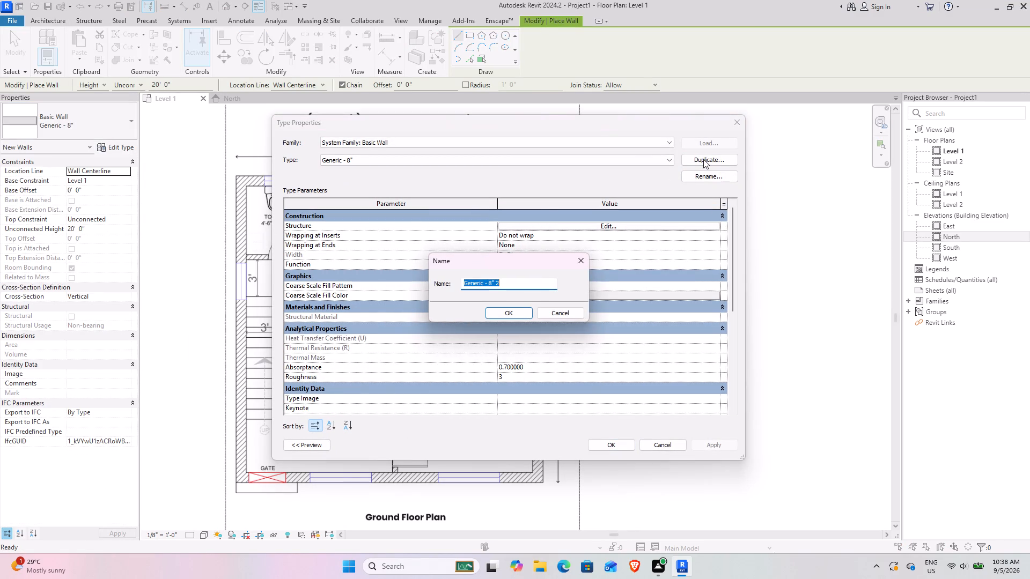
{"action": "key", "text": "9"}
{"action": "key", "text": "shift+quotedbl"}
{"action": "key", "text": "Return"}
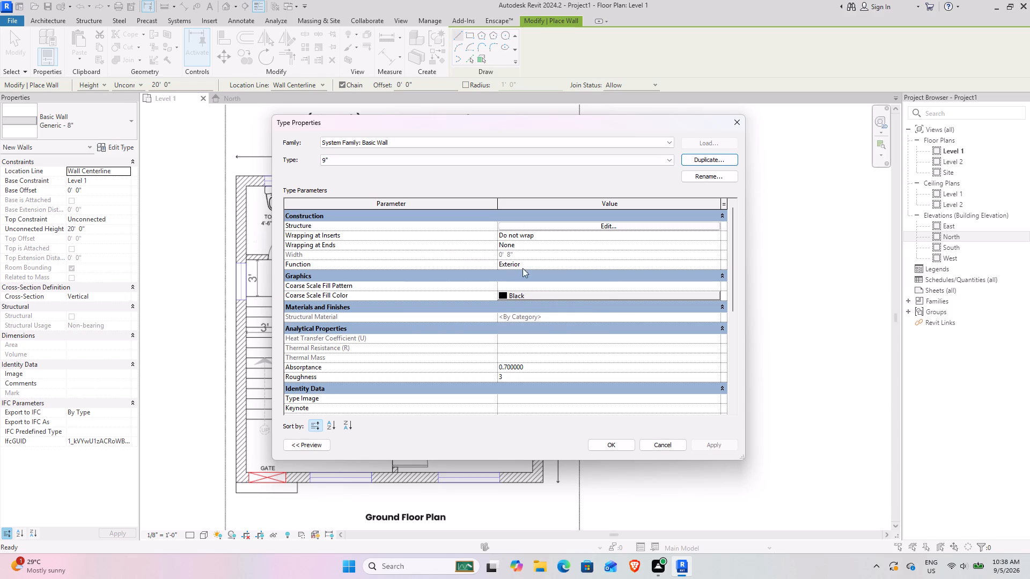
{"action": "left_click", "coordinate": [571, 227]}
{"action": "left_click", "coordinate": [554, 224]}
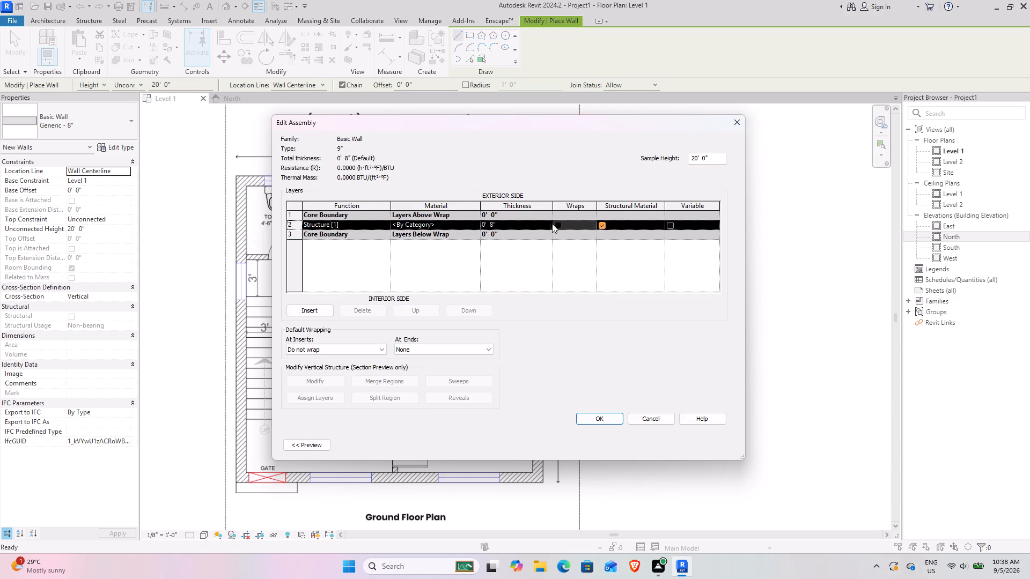
{"action": "left_click", "coordinate": [534, 228]}
{"action": "type", "text": "9\""}
{"action": "key", "text": "Return"}
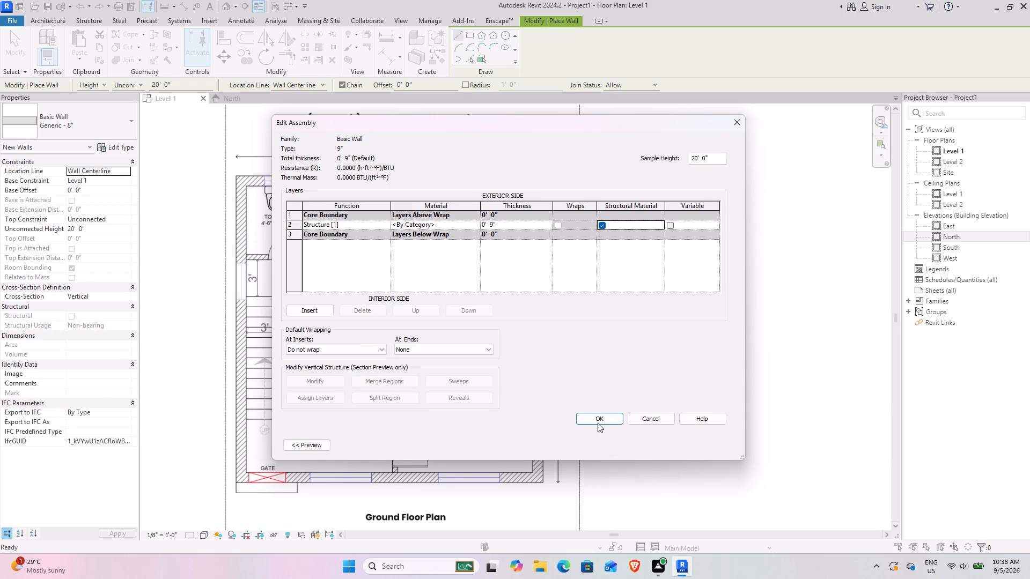
{"action": "left_click", "coordinate": [598, 423]}
{"action": "left_click", "coordinate": [716, 450]}
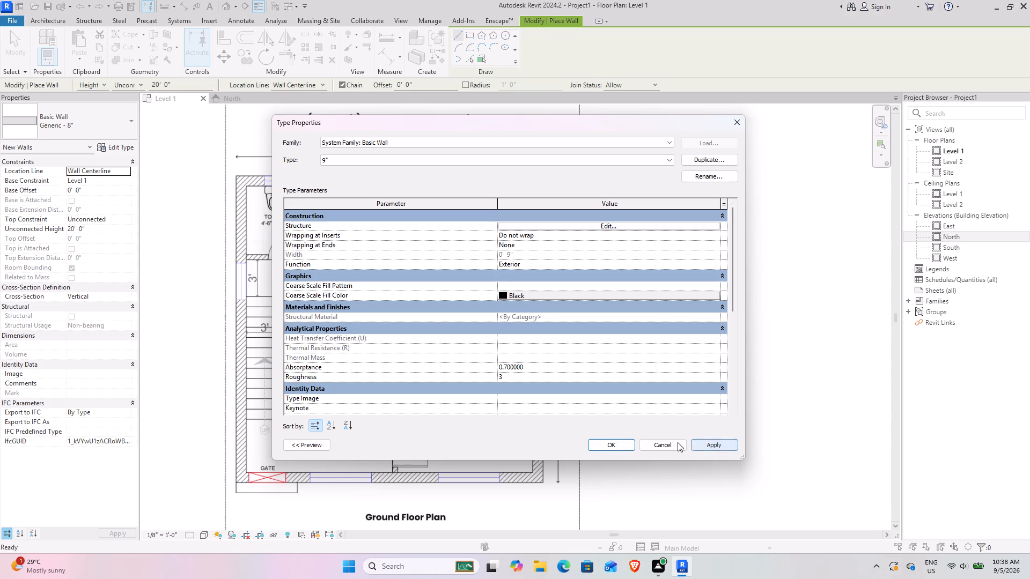
{"action": "left_click", "coordinate": [595, 446]}
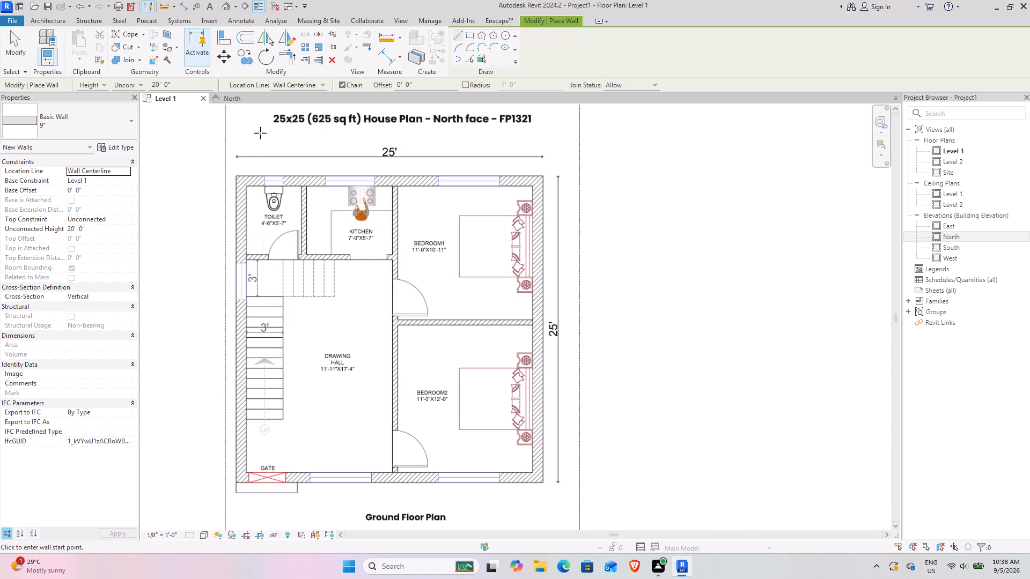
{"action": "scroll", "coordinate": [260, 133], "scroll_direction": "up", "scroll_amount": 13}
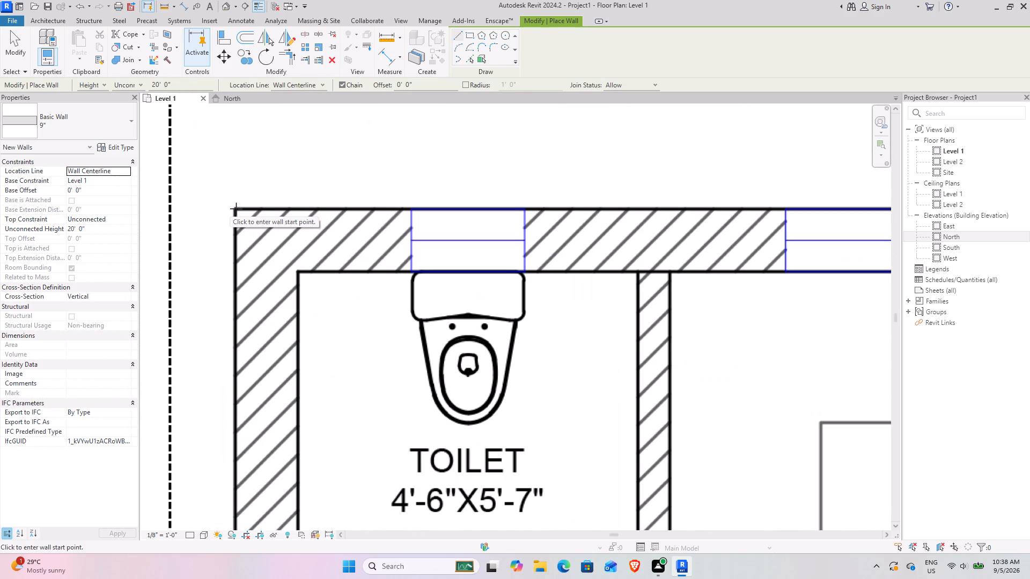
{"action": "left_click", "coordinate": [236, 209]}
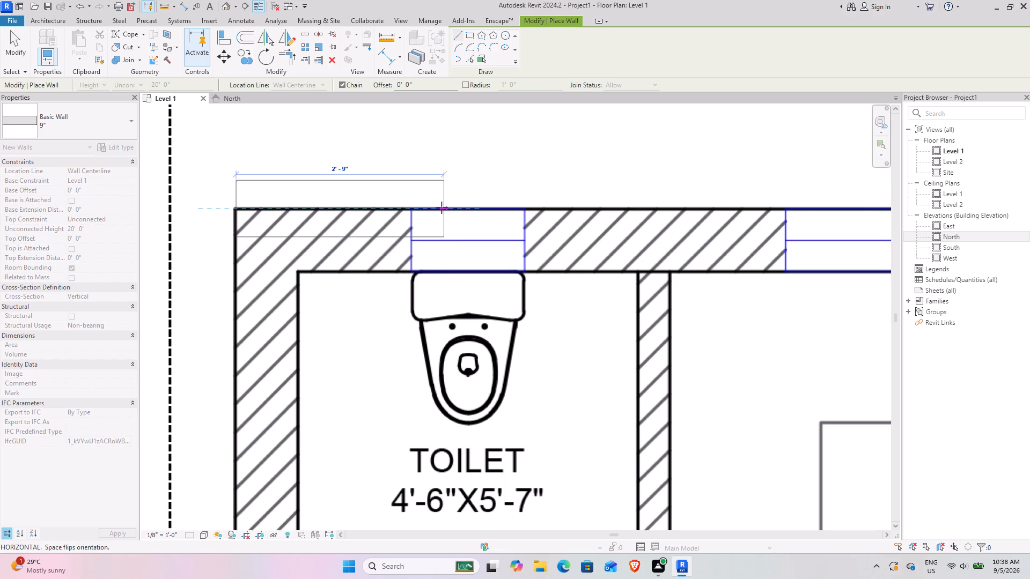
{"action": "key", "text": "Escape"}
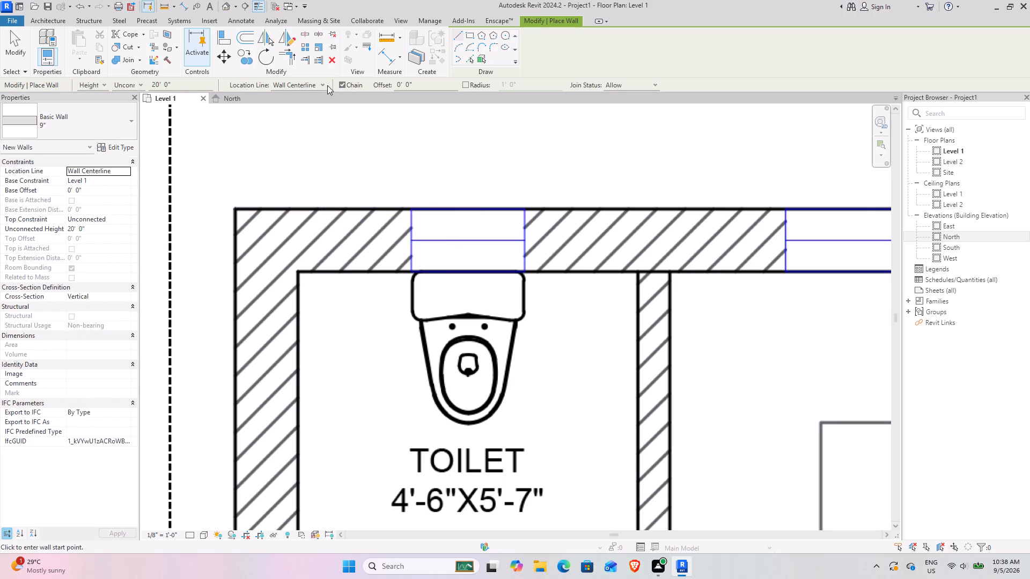
Set the location line for new walls to Finish Face: Exterior.
{"action": "left_click", "coordinate": [321, 84]}
{"action": "left_click", "coordinate": [297, 114]}
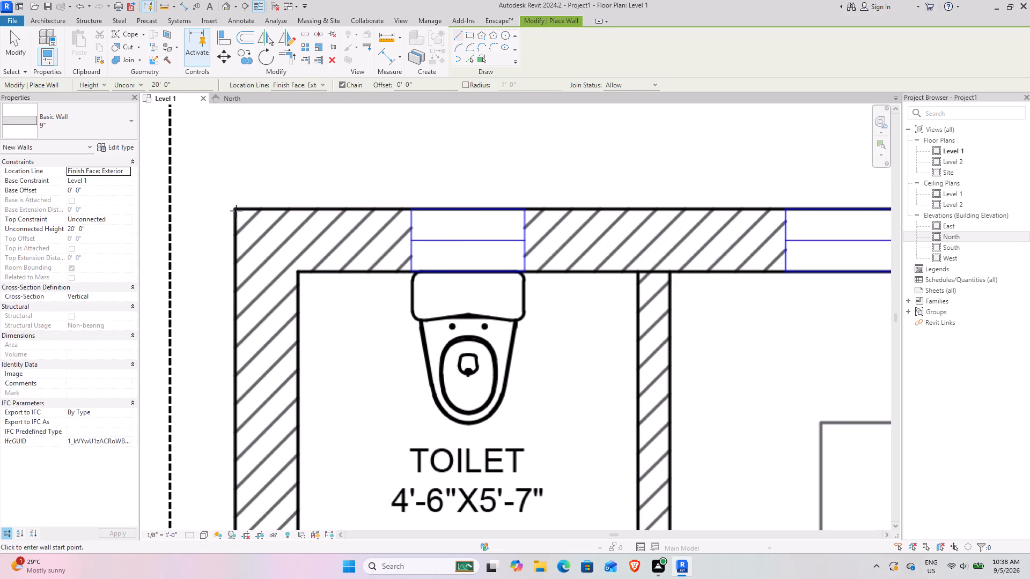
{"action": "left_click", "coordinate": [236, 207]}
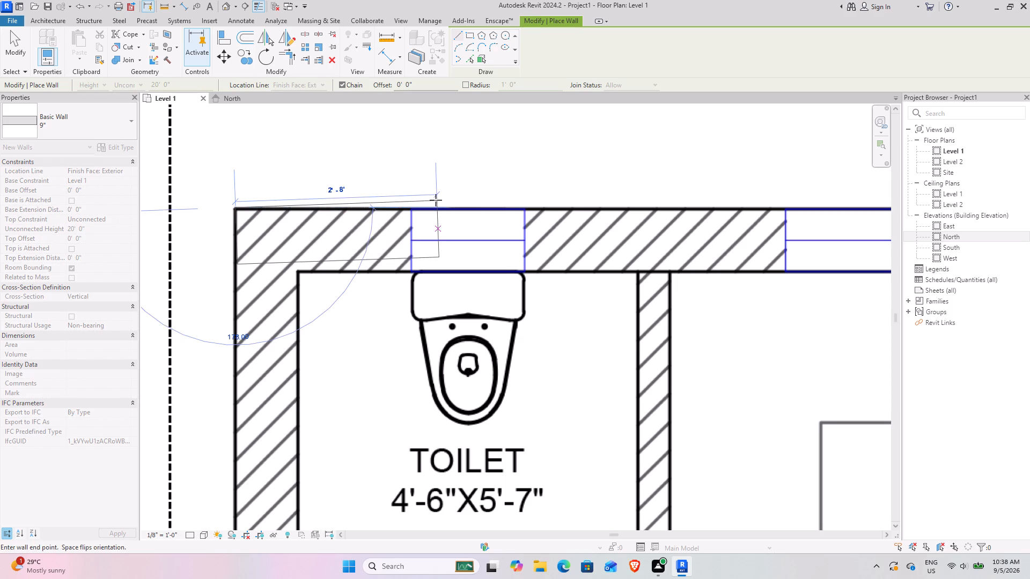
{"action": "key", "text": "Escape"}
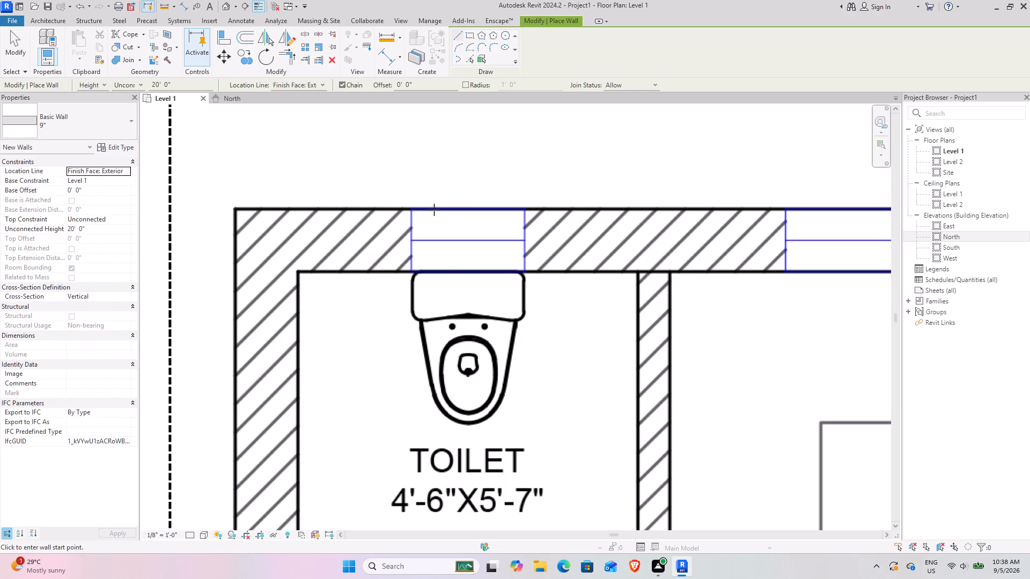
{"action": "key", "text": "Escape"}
Rename the 9" basic wall type as 10".
{"action": "scroll", "coordinate": [279, 159], "scroll_direction": "down", "scroll_amount": 4}
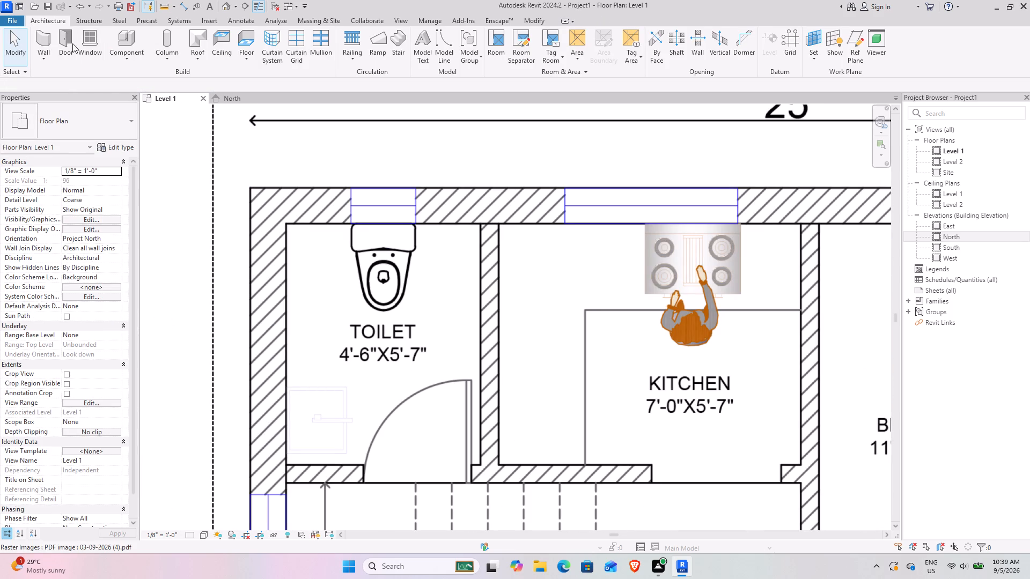
{"action": "left_click", "coordinate": [47, 37]}
{"action": "left_click", "coordinate": [76, 130]}
{"action": "left_click", "coordinate": [90, 131]}
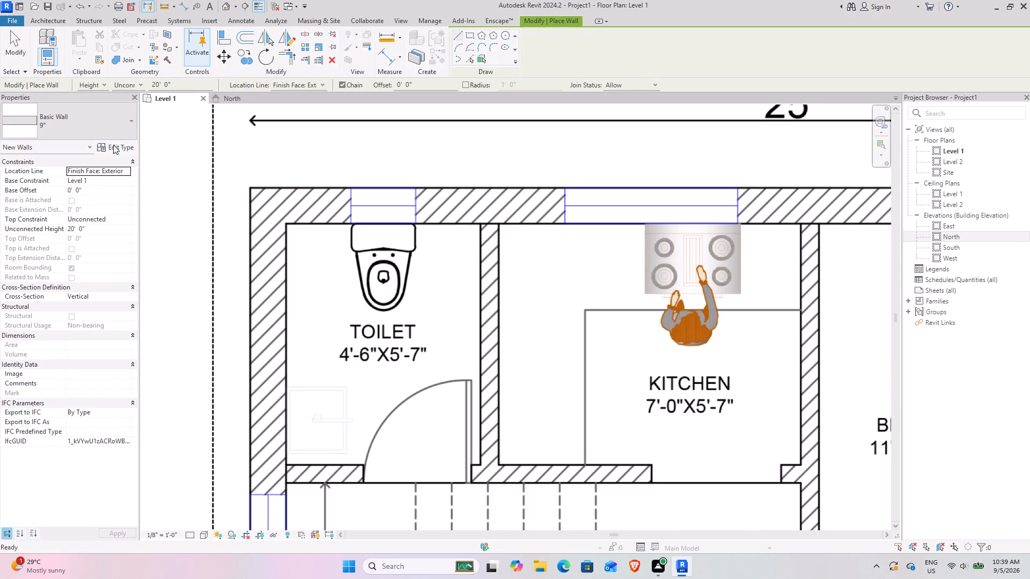
{"action": "left_click", "coordinate": [113, 145]}
{"action": "left_click", "coordinate": [714, 176]}
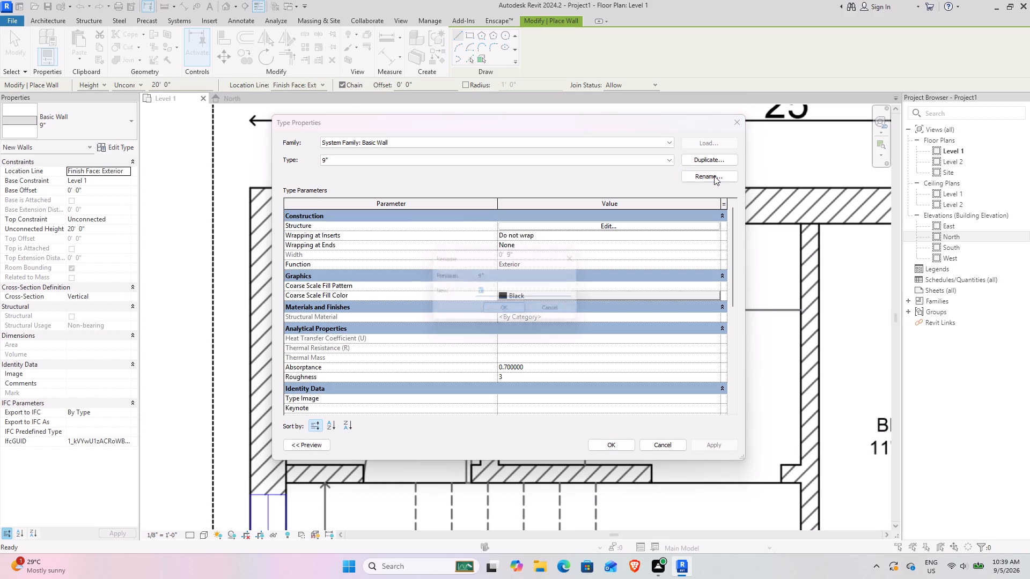
{"action": "type", "text": "10\""}
{"action": "key", "text": "Return"}
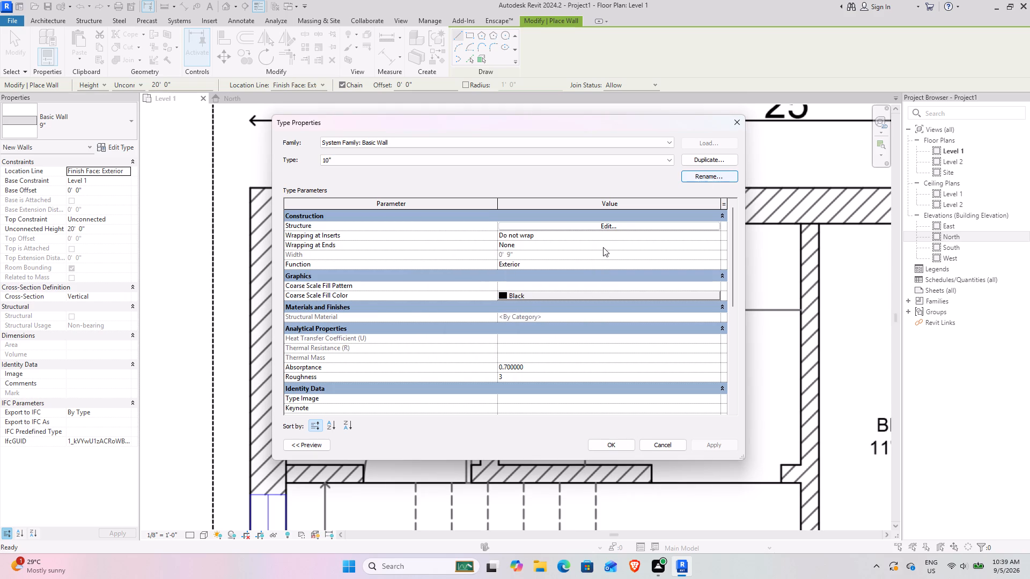
Set the structure layer thickness of the 10" wall type to 10".
{"action": "left_click", "coordinate": [602, 226]}
{"action": "left_click", "coordinate": [524, 227]}
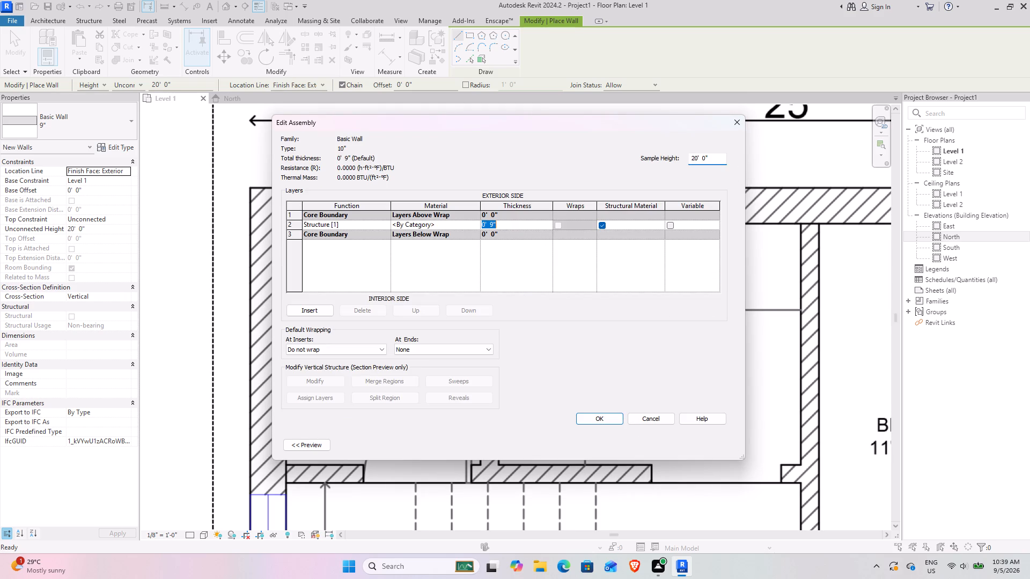
{"action": "type", "text": "10"}
{"action": "key", "text": "shift+quotedbl"}
{"action": "key", "text": "Return"}
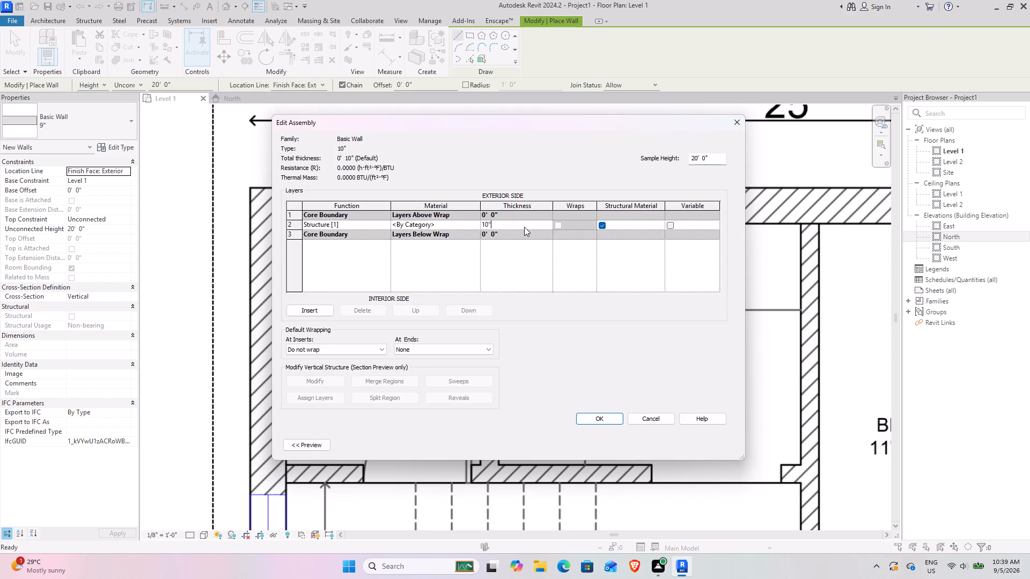
{"action": "left_click", "coordinate": [602, 425]}
{"action": "left_click", "coordinate": [722, 443]}
{"action": "left_click", "coordinate": [608, 441]}
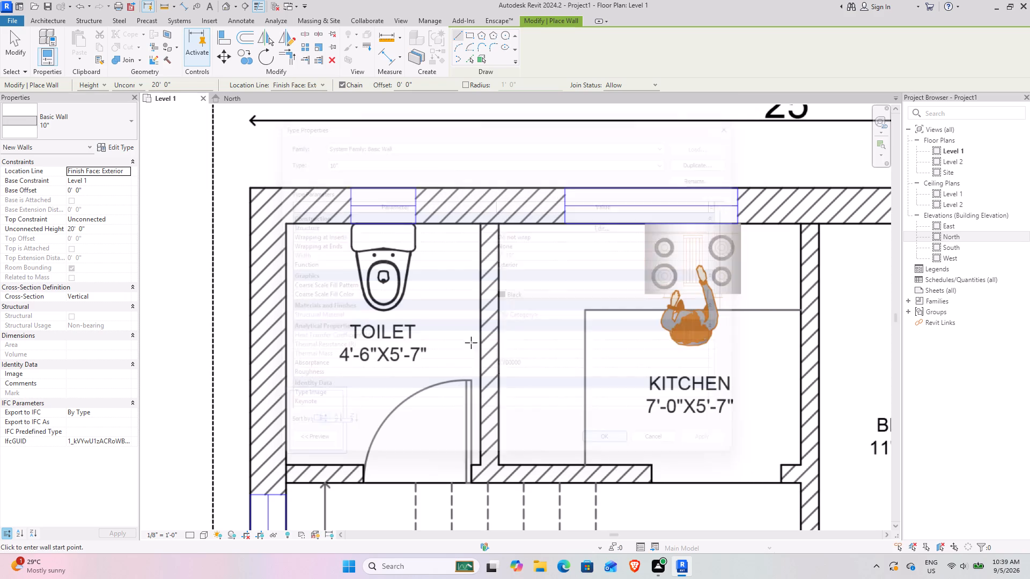
Draw the 10" outer wall from the toilet's outer corner past the kitchen to Bedroom1's outer corner.
{"action": "left_click", "coordinate": [249, 187]}
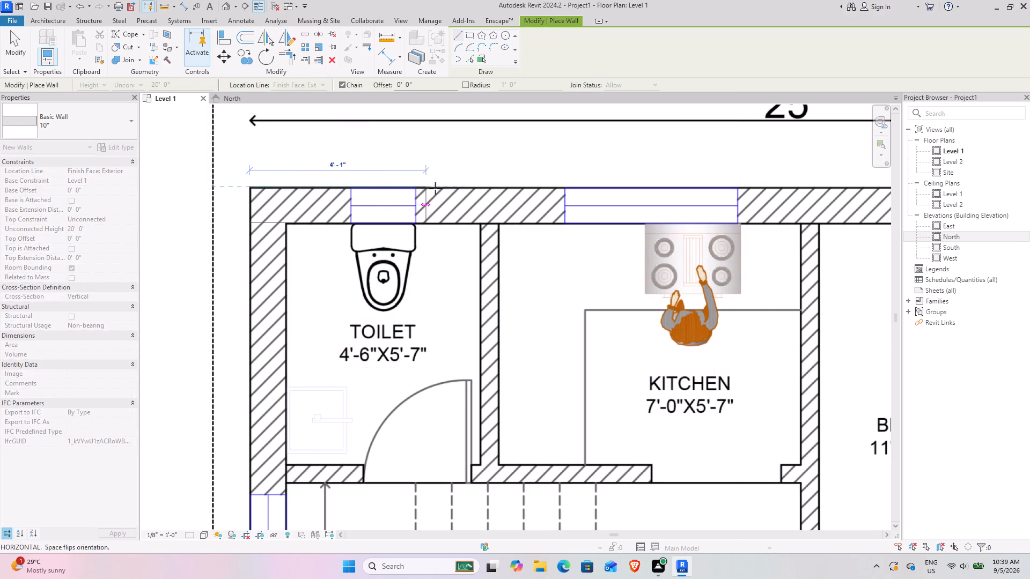
{"action": "scroll", "coordinate": [623, 188], "scroll_direction": "down", "scroll_amount": 4}
{"action": "middle_click_drag", "start_coordinate": [788, 206], "coordinate": [379, 219]}
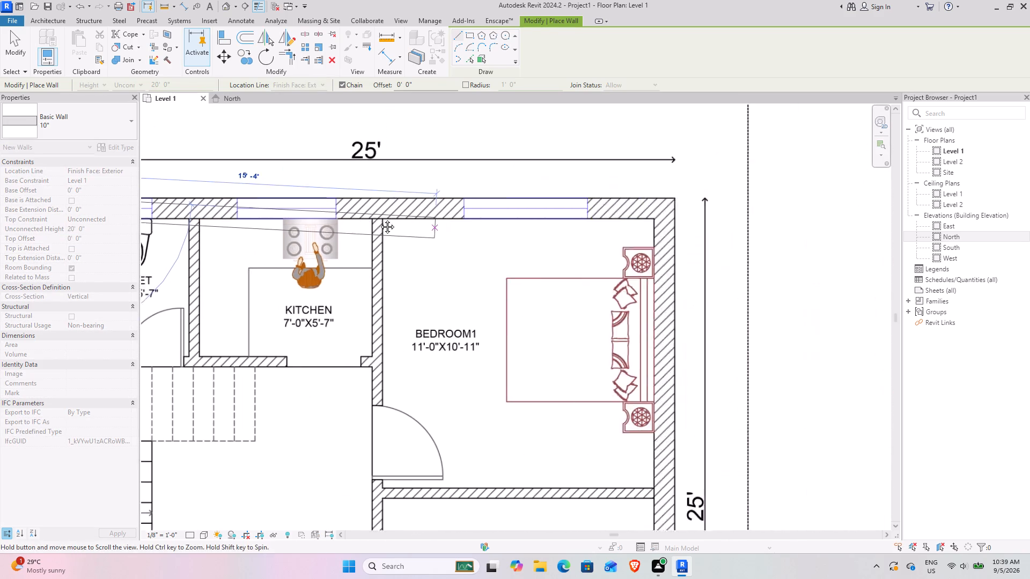
{"action": "middle_click_drag", "start_coordinate": [379, 219], "coordinate": [353, 219]}
{"action": "scroll", "coordinate": [595, 206], "scroll_direction": "up", "scroll_amount": 8}
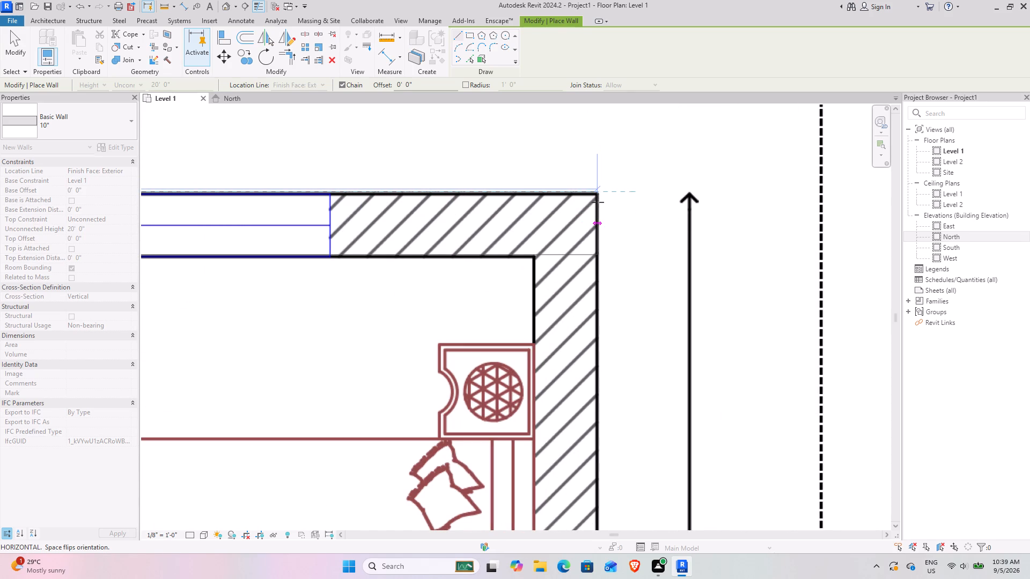
{"action": "left_click", "coordinate": [597, 202]}
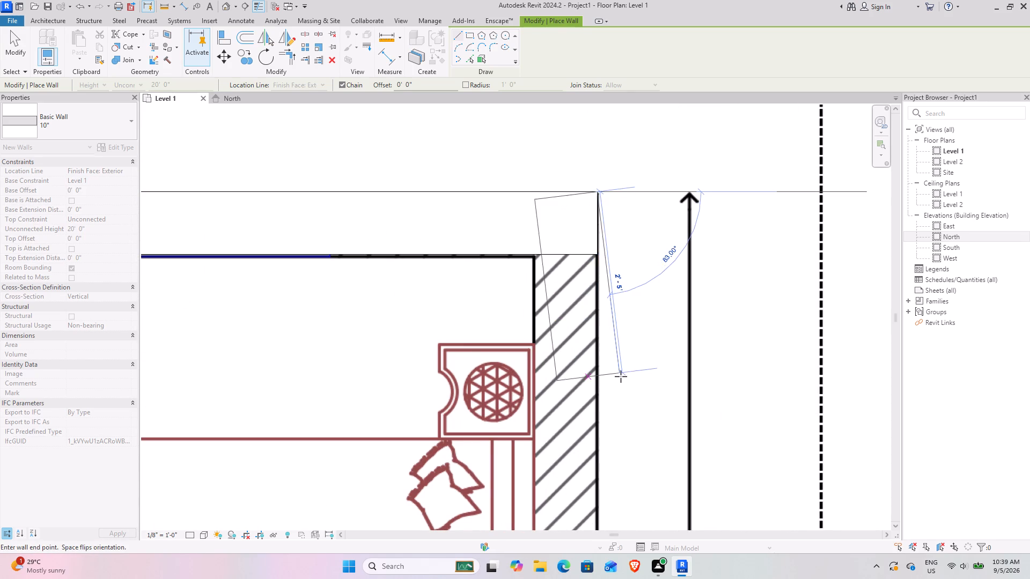
Continue the 10" outer wall about 25' from Bedroom1's outer corner down to Bedroom2's outer corner.
{"action": "scroll", "coordinate": [601, 384], "scroll_direction": "down", "scroll_amount": 15}
{"action": "middle_click_drag", "start_coordinate": [597, 413], "coordinate": [594, 372]}
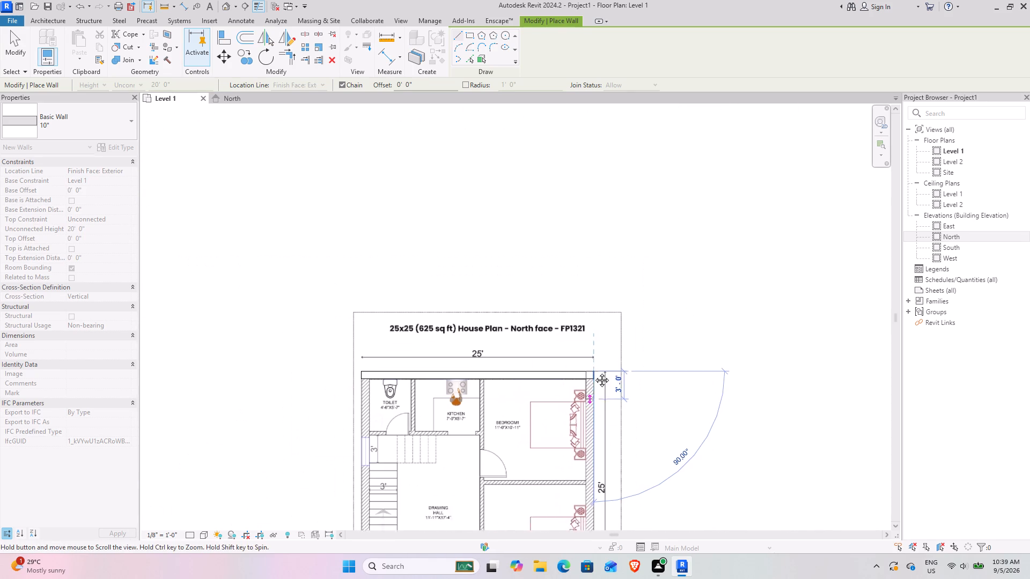
{"action": "middle_click_drag", "start_coordinate": [594, 372], "coordinate": [549, 153]}
{"action": "scroll", "coordinate": [549, 354], "scroll_direction": "up", "scroll_amount": 2}
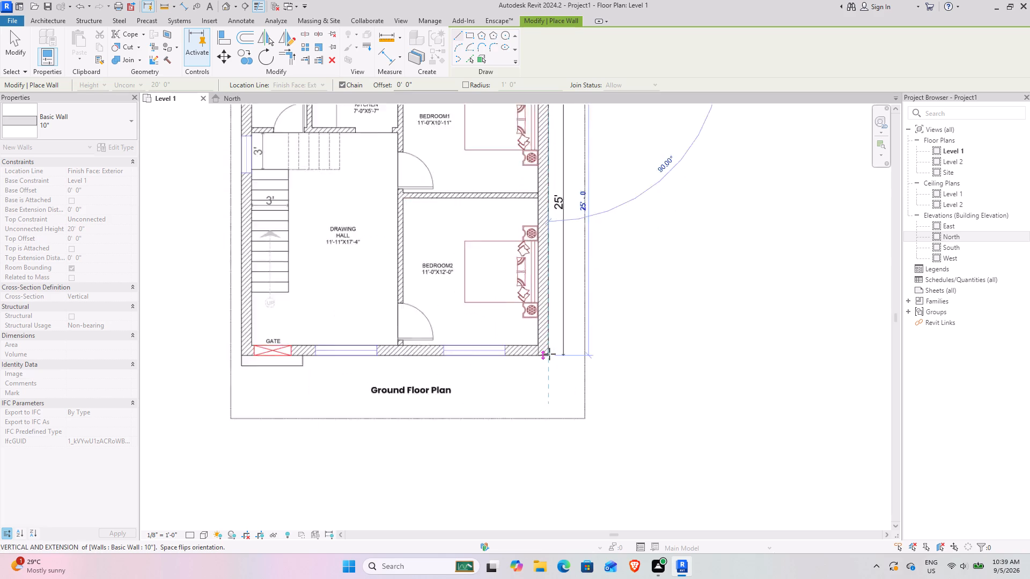
{"action": "scroll", "coordinate": [549, 354], "scroll_direction": "up", "scroll_amount": 11}
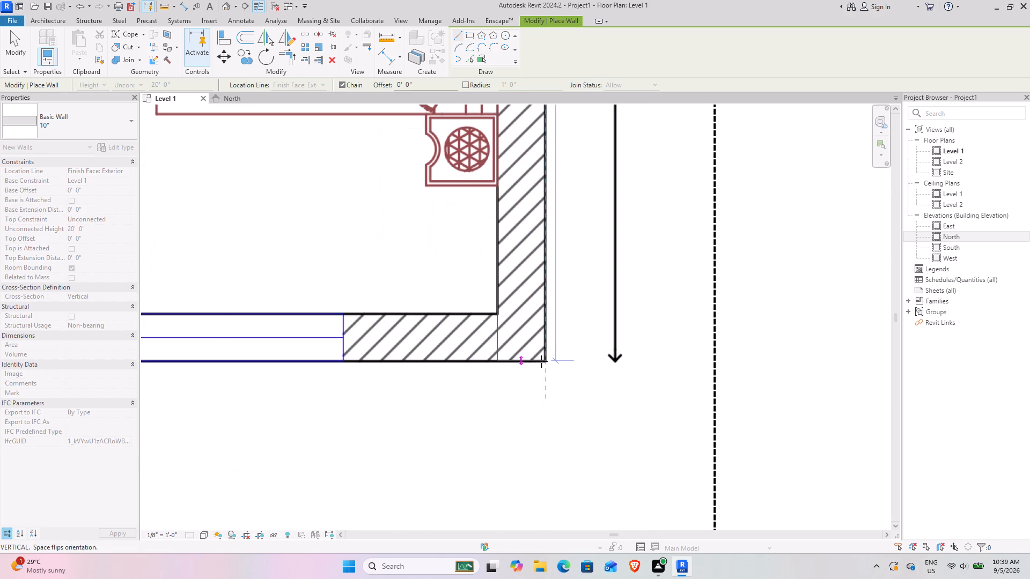
{"action": "left_click", "coordinate": [541, 361]}
Continue the 10" outer wall from Bedroom2's outer corner along the gate side to the outer corner beside the gate.
{"action": "scroll", "coordinate": [285, 359], "scroll_direction": "down", "scroll_amount": 14}
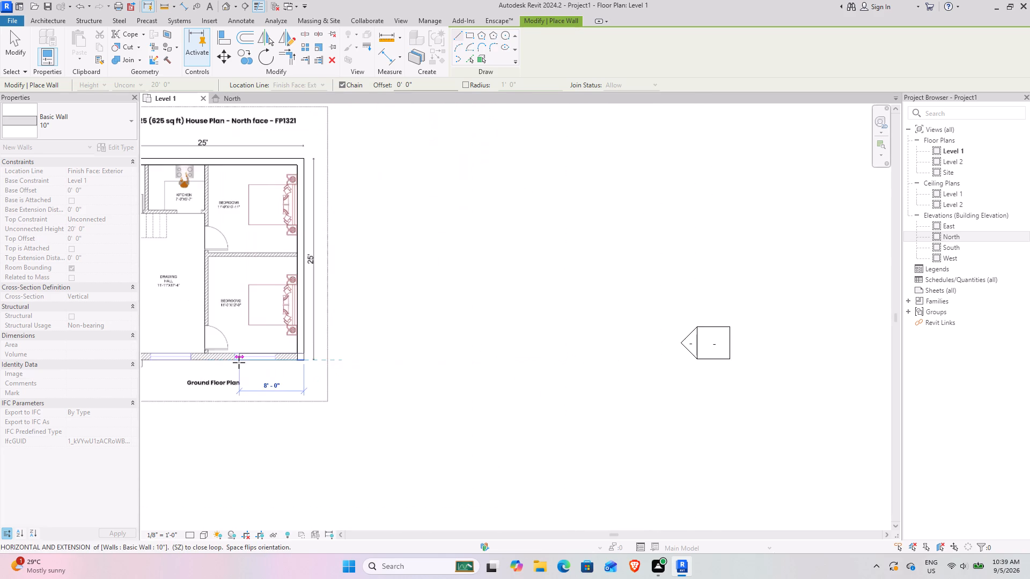
{"action": "middle_click_drag", "start_coordinate": [237, 362], "coordinate": [542, 362]}
{"action": "scroll", "coordinate": [399, 353], "scroll_direction": "up", "scroll_amount": 13}
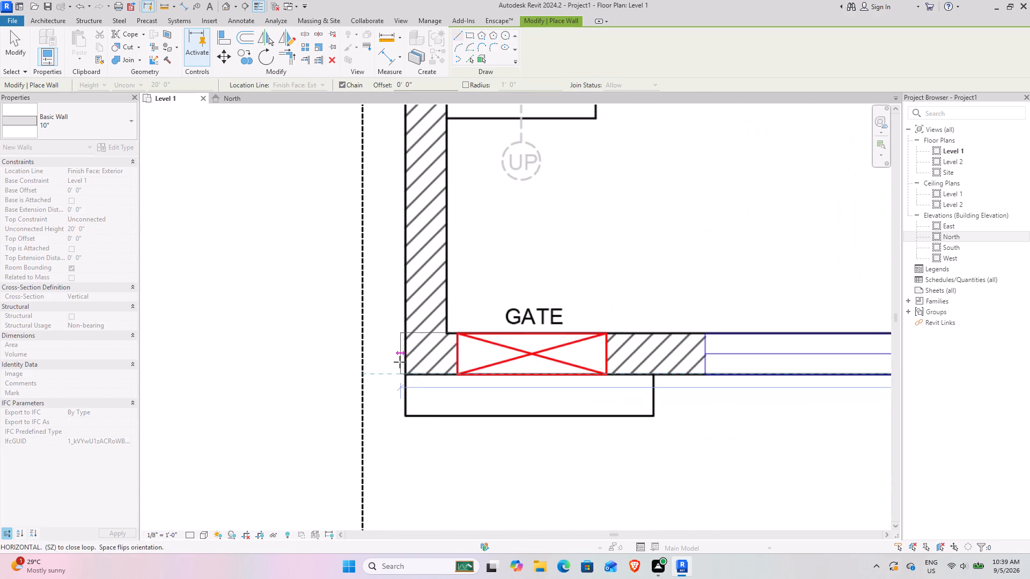
{"action": "left_click", "coordinate": [406, 364]}
Close the 10" outer wall loop from the gate corner past the stairs to the toilet's outer corner.
{"action": "scroll", "coordinate": [419, 225], "scroll_direction": "down", "scroll_amount": 6}
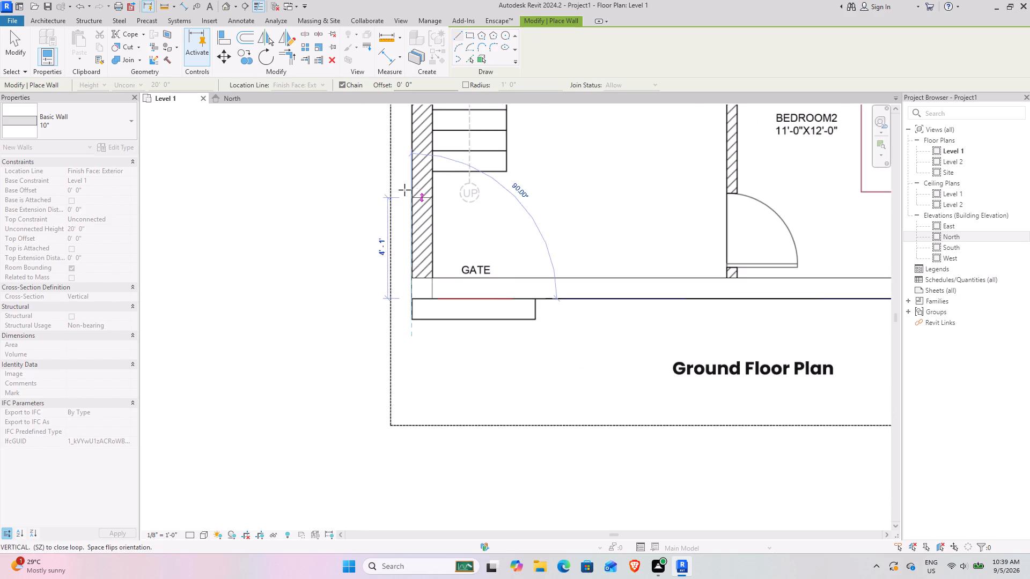
{"action": "scroll", "coordinate": [404, 190], "scroll_direction": "down", "scroll_amount": 3}
{"action": "middle_click_drag", "start_coordinate": [408, 181], "coordinate": [400, 498]}
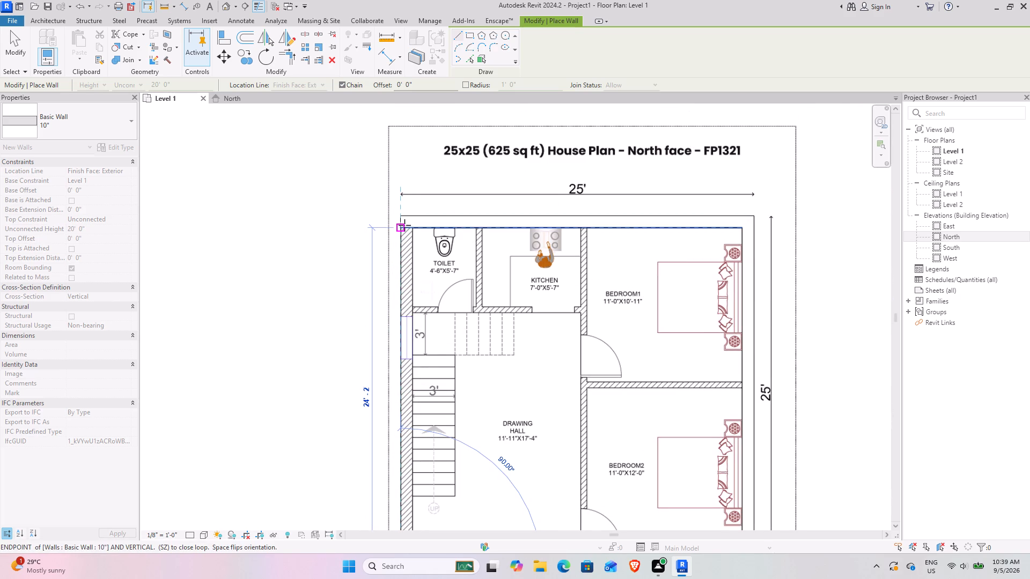
{"action": "left_click", "coordinate": [404, 221]}
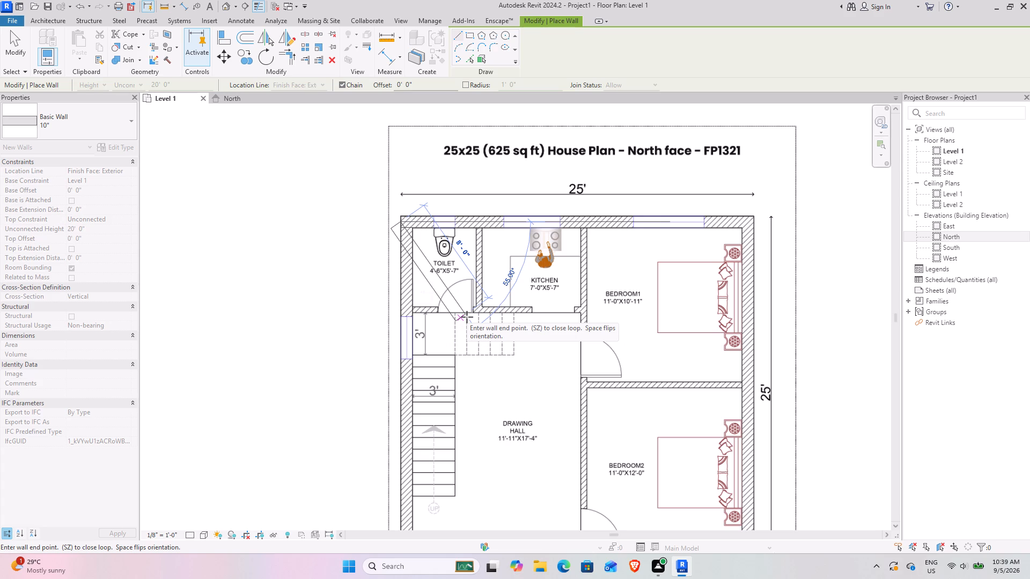
{"action": "key", "text": "Escape"}
{"action": "key", "text": "Escape"}
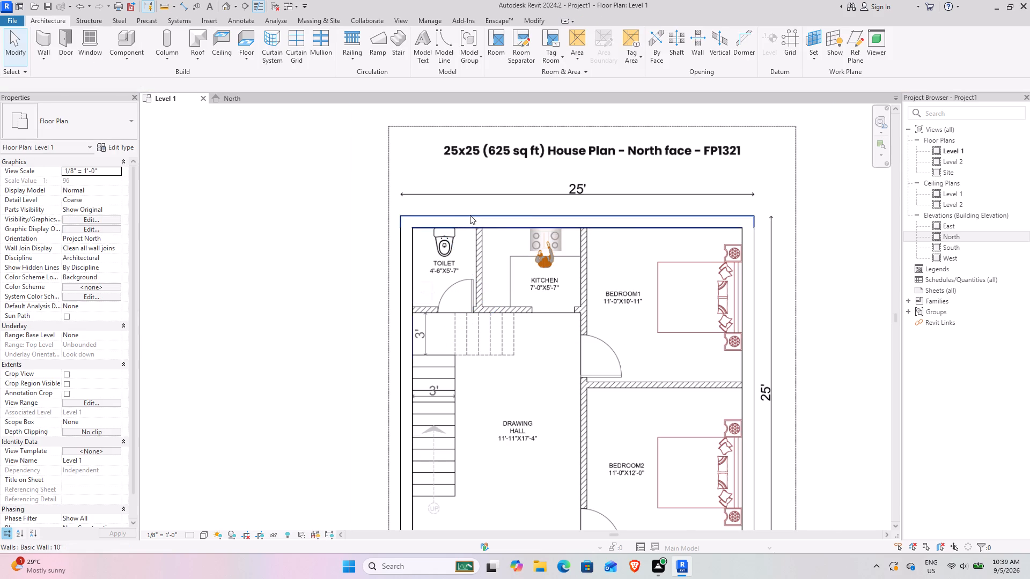
Measure the thickness of the partition between the toilet and the kitchen on the plan.
{"action": "scroll", "coordinate": [470, 215], "scroll_direction": "up", "scroll_amount": 4}
{"action": "scroll", "coordinate": [519, 236], "scroll_direction": "up", "scroll_amount": 9}
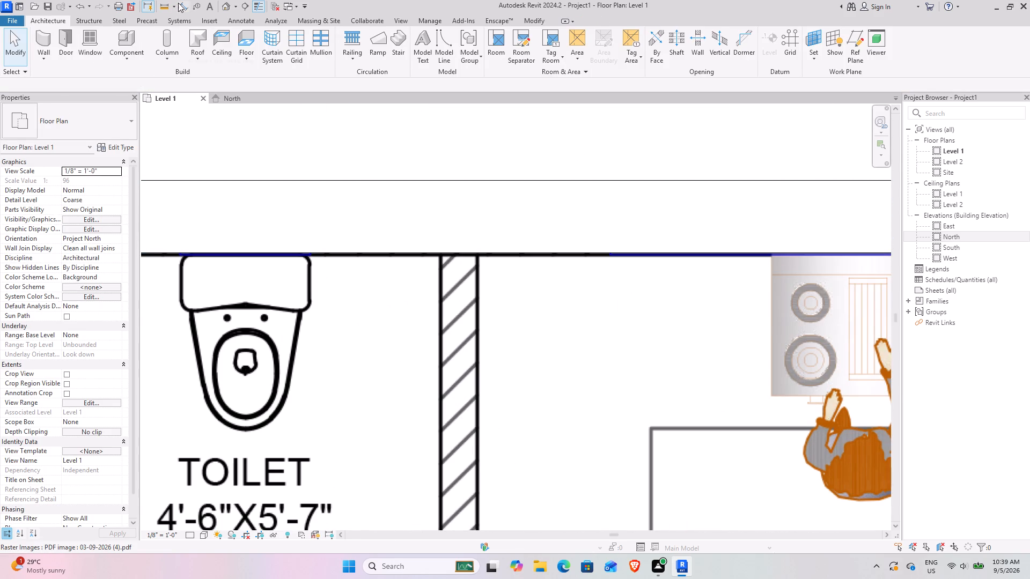
{"action": "left_click", "coordinate": [167, 6]}
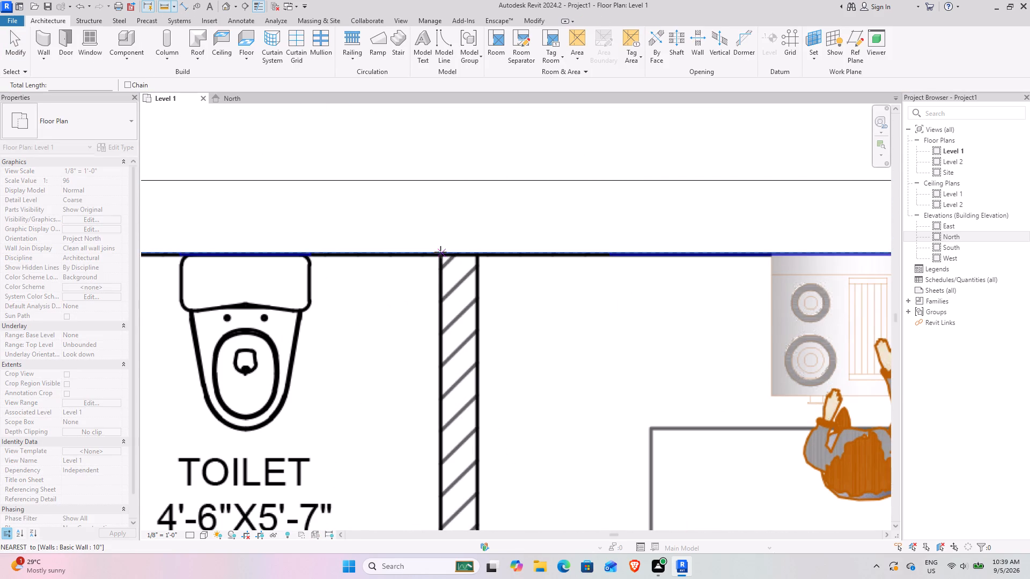
{"action": "left_click", "coordinate": [440, 251]}
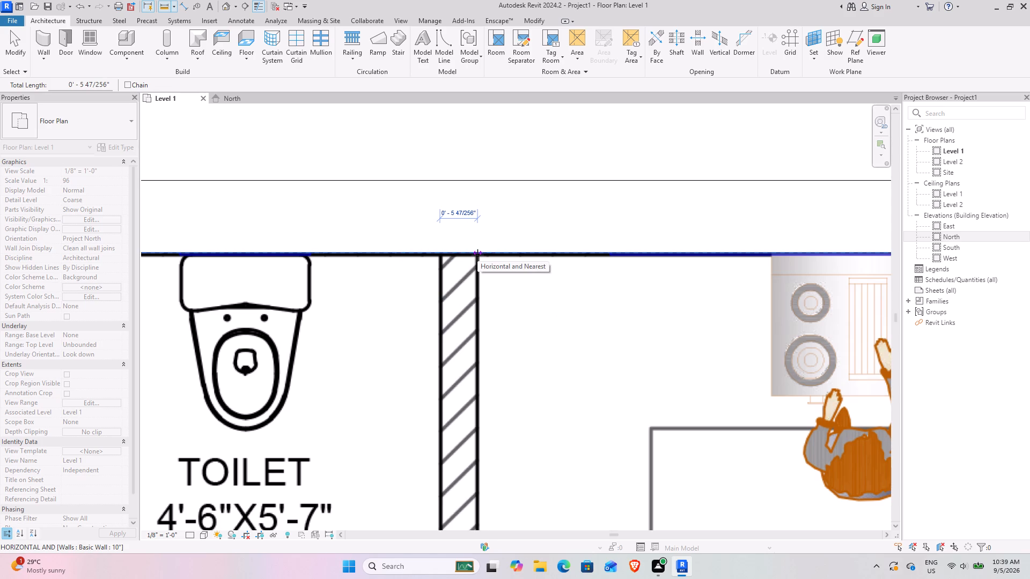
{"action": "key", "text": "Escape"}
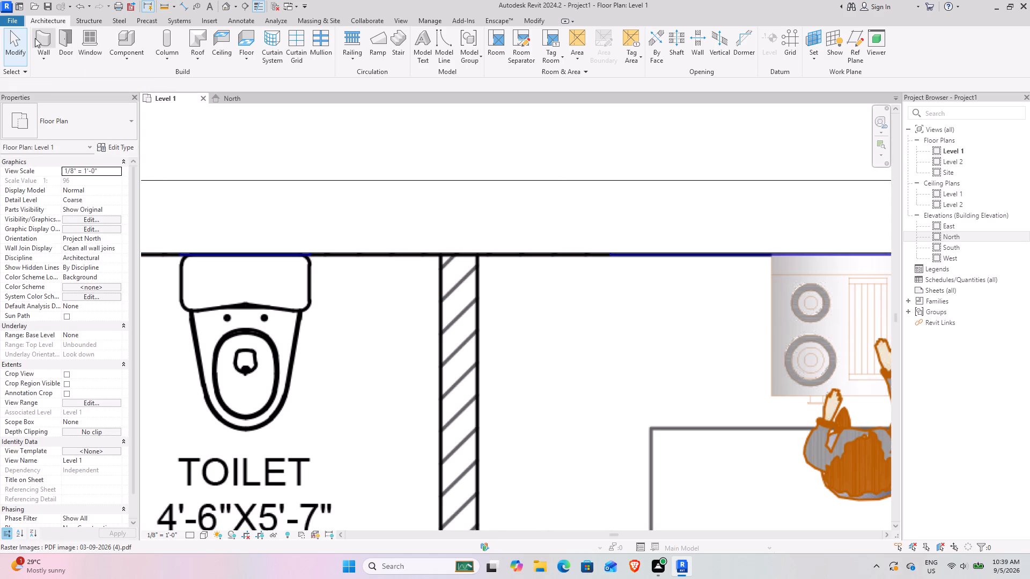
Duplicate the 10" basic wall type as a new type named 5".
{"action": "left_click", "coordinate": [35, 38]}
{"action": "left_click", "coordinate": [121, 152]}
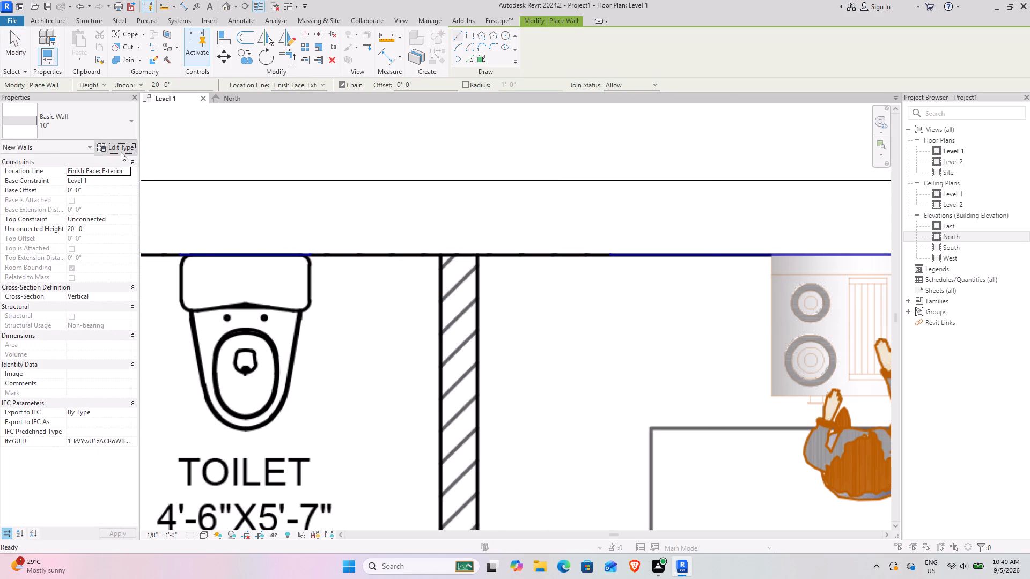
{"action": "left_click", "coordinate": [584, 224]}
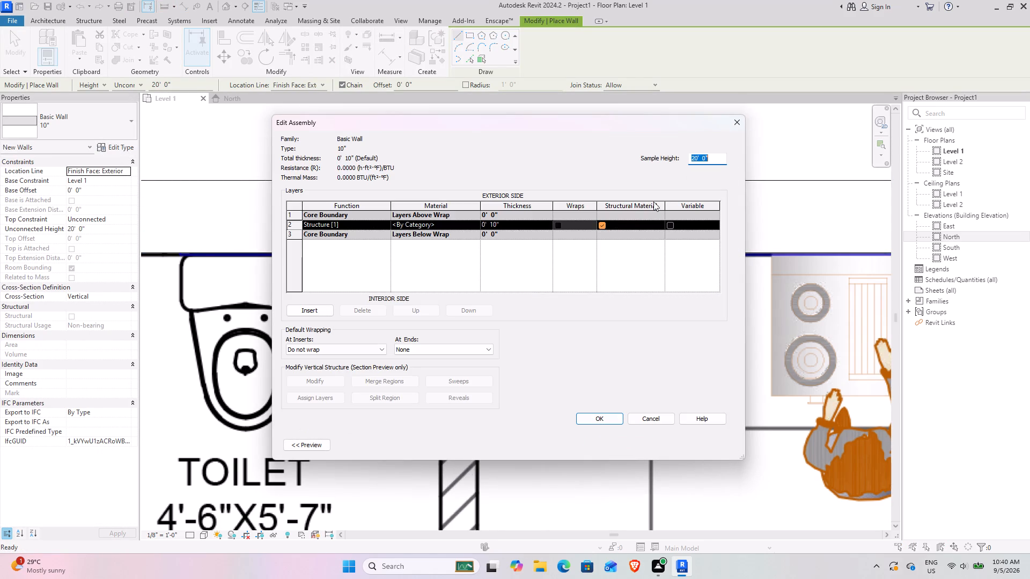
{"action": "left_click", "coordinate": [644, 419]}
{"action": "left_click", "coordinate": [700, 165]}
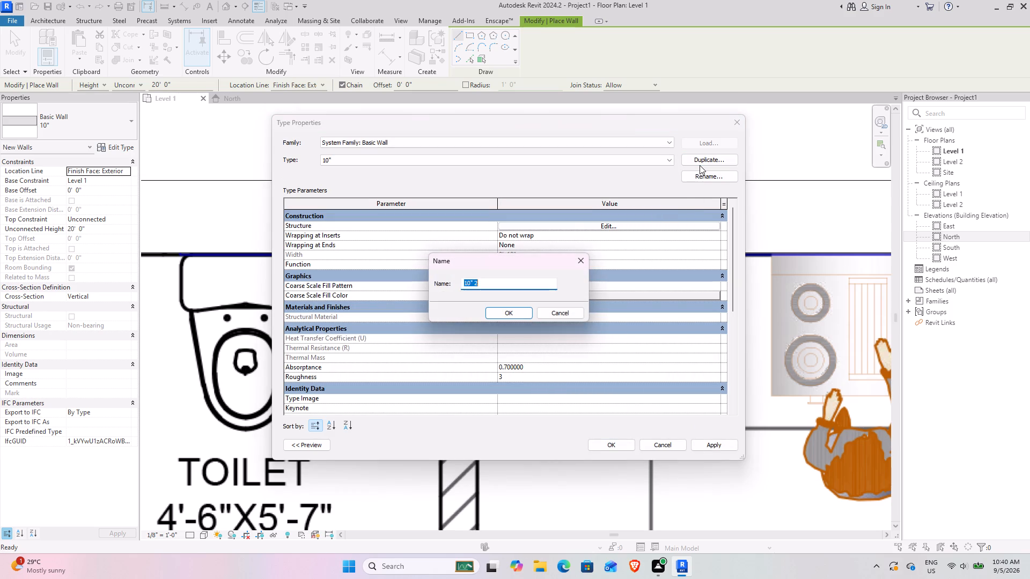
{"action": "type", "text": "5\""}
{"action": "key", "text": "Return"}
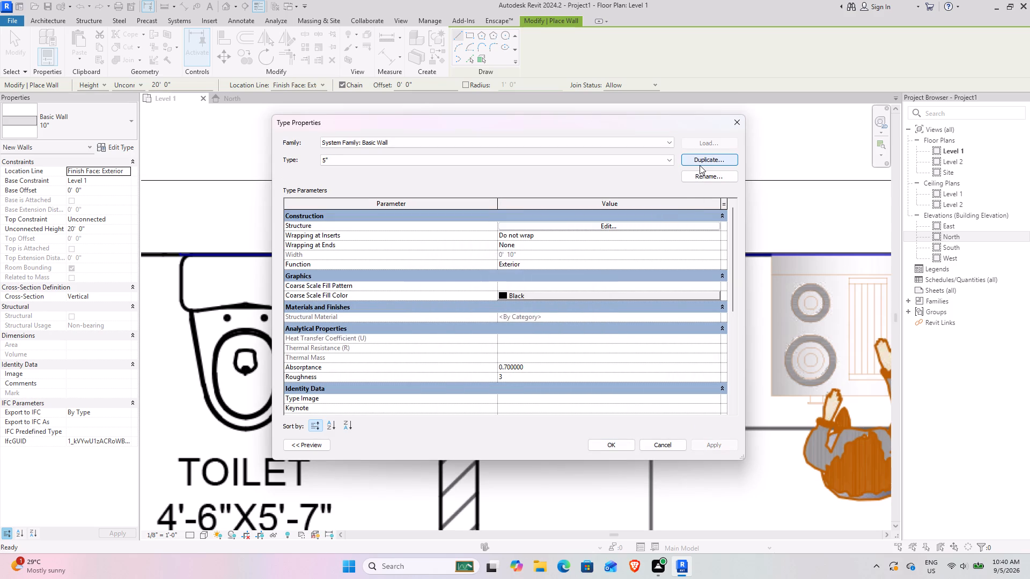
Set the structure layer thickness of the 5" wall type to 5" and apply the type.
{"action": "left_click", "coordinate": [602, 225]}
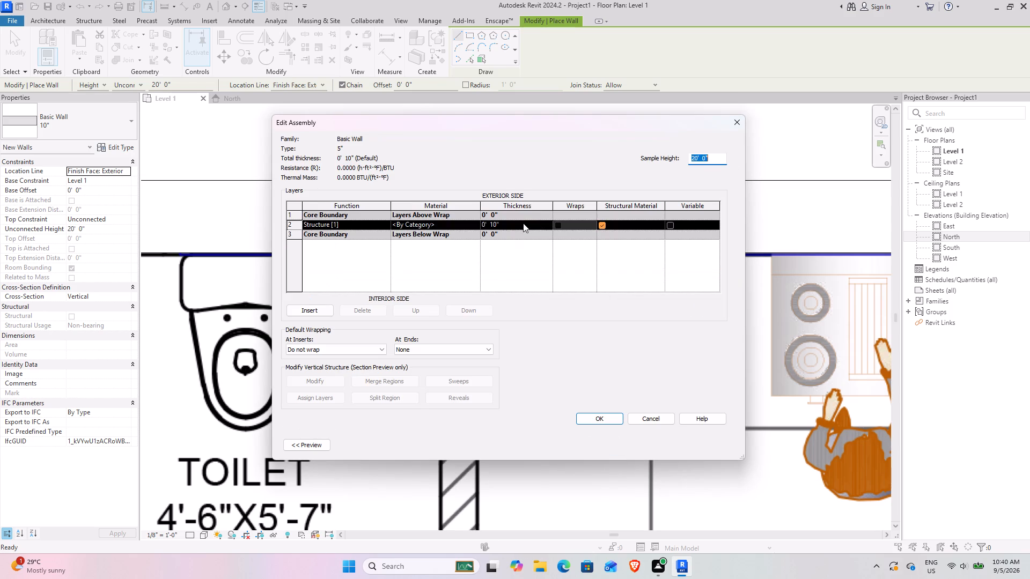
{"action": "left_click", "coordinate": [523, 223]}
{"action": "type", "text": "5\""}
{"action": "key", "text": "Return"}
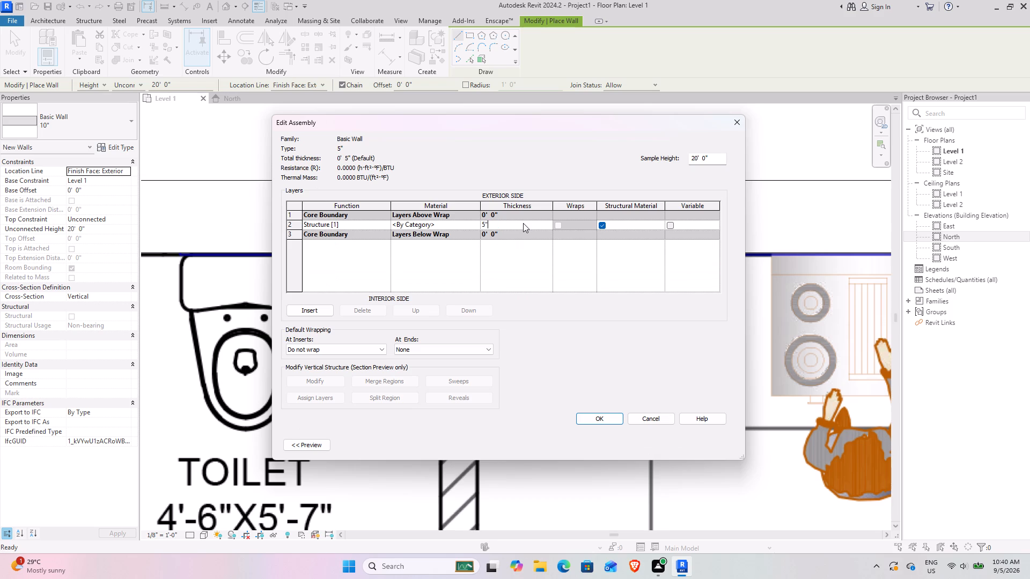
{"action": "left_click", "coordinate": [600, 418]}
{"action": "left_click", "coordinate": [713, 445]}
{"action": "left_click", "coordinate": [626, 445]}
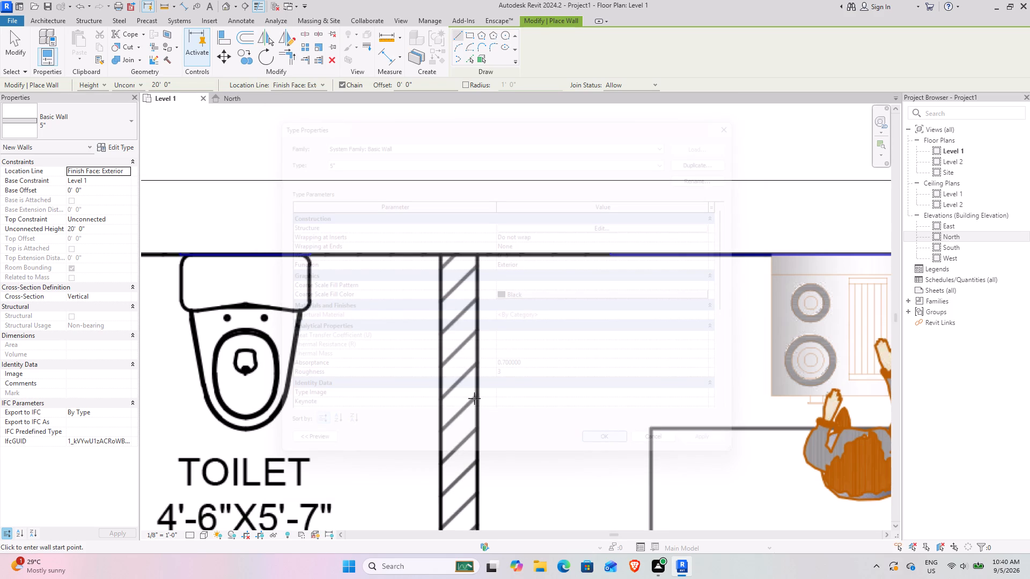
Draw a 5" wall about 2' long from the outer wall along the toilet-kitchen partition, flipped to cover the hatching.
{"action": "left_click", "coordinate": [440, 252]}
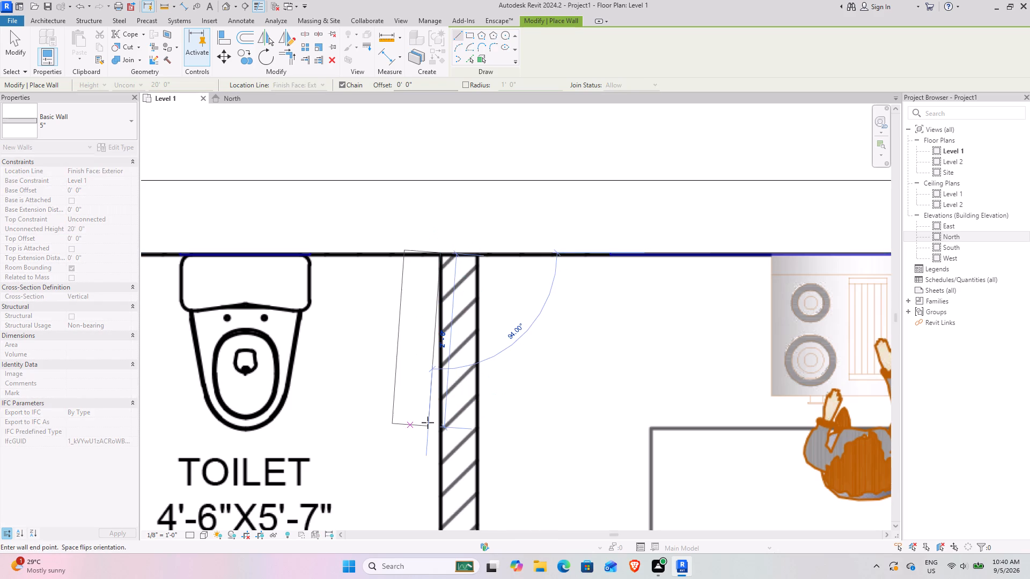
{"action": "key", "text": "space"}
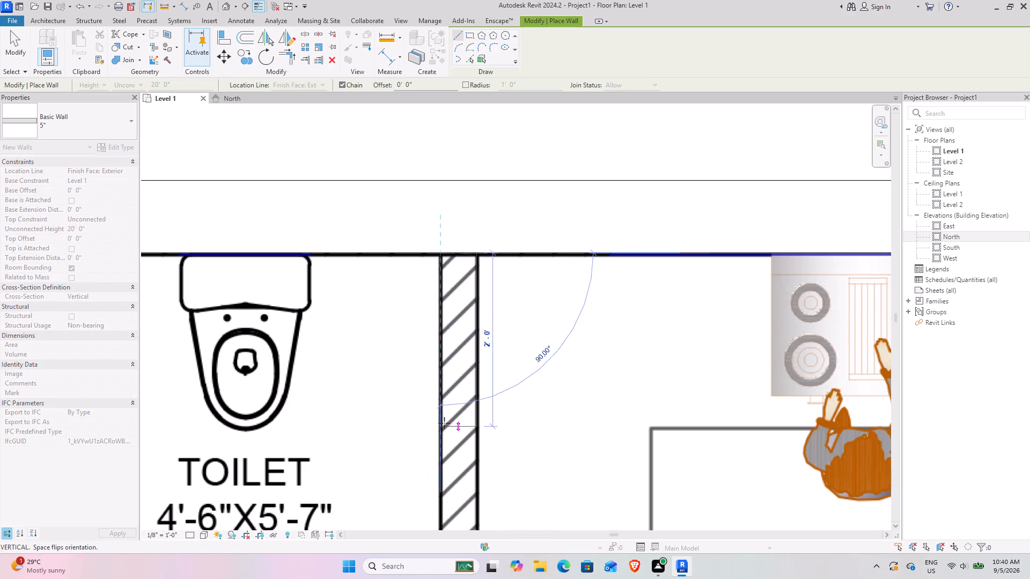
{"action": "scroll", "coordinate": [436, 435], "scroll_direction": "down", "scroll_amount": 13}
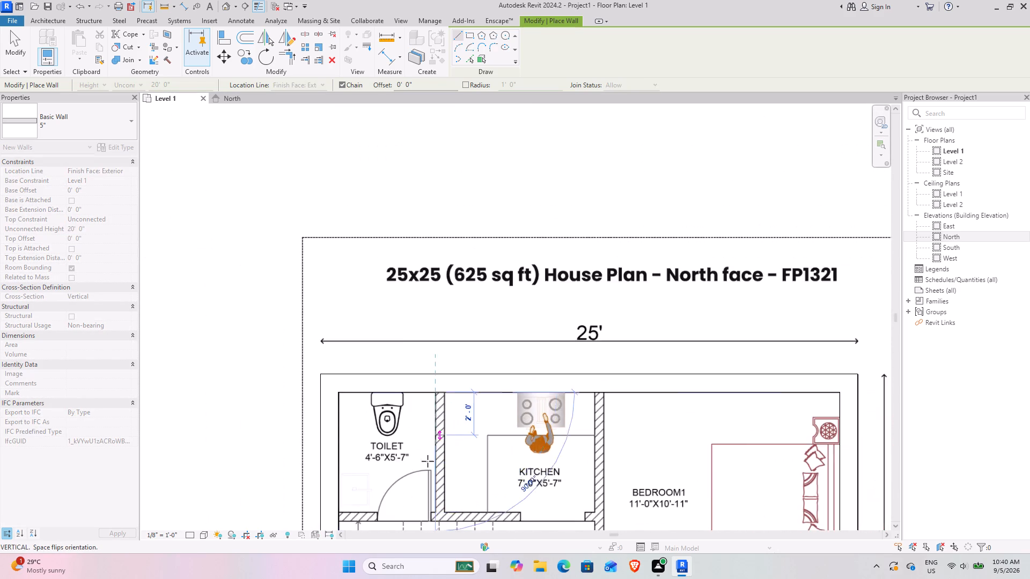
{"action": "scroll", "coordinate": [428, 461], "scroll_direction": "down", "scroll_amount": 1}
{"action": "middle_click_drag", "start_coordinate": [422, 463], "coordinate": [417, 340]}
{"action": "scroll", "coordinate": [438, 377], "scroll_direction": "up", "scroll_amount": 9}
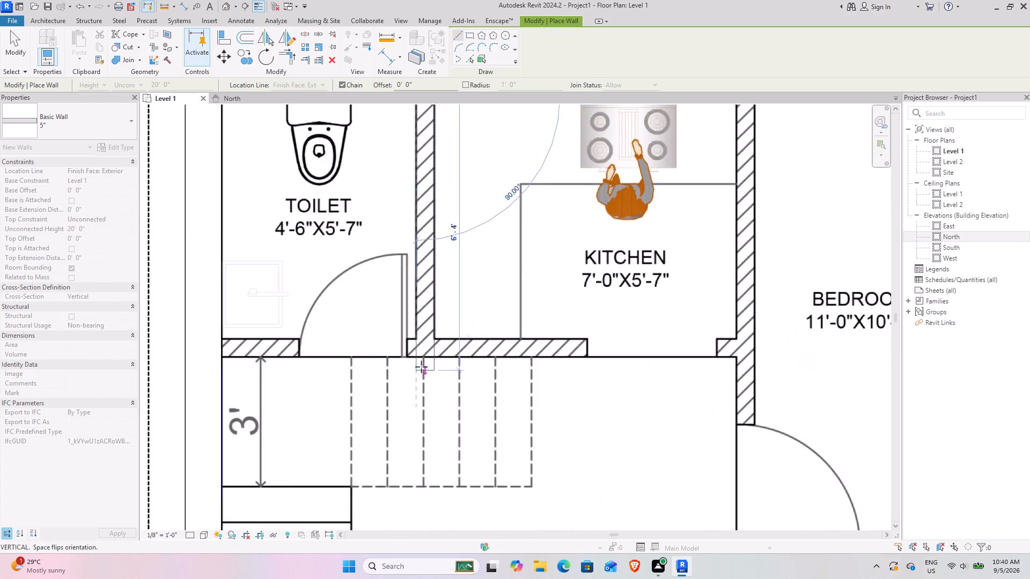
{"action": "scroll", "coordinate": [420, 365], "scroll_direction": "up", "scroll_amount": 5}
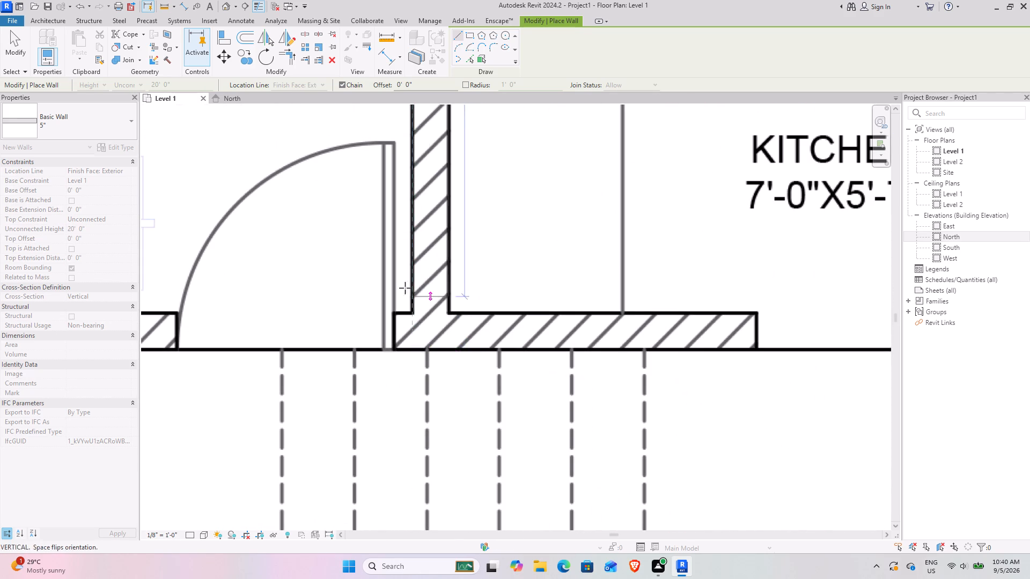
{"action": "scroll", "coordinate": [401, 241], "scroll_direction": "down", "scroll_amount": 10}
{"action": "middle_click_drag", "start_coordinate": [408, 220], "coordinate": [396, 326]}
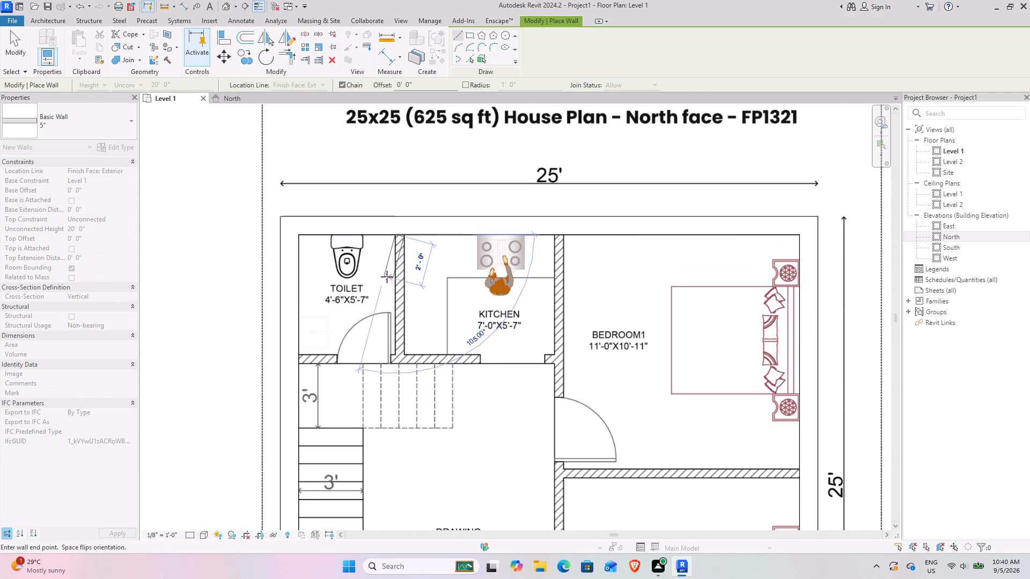
{"action": "left_click", "coordinate": [394, 279]}
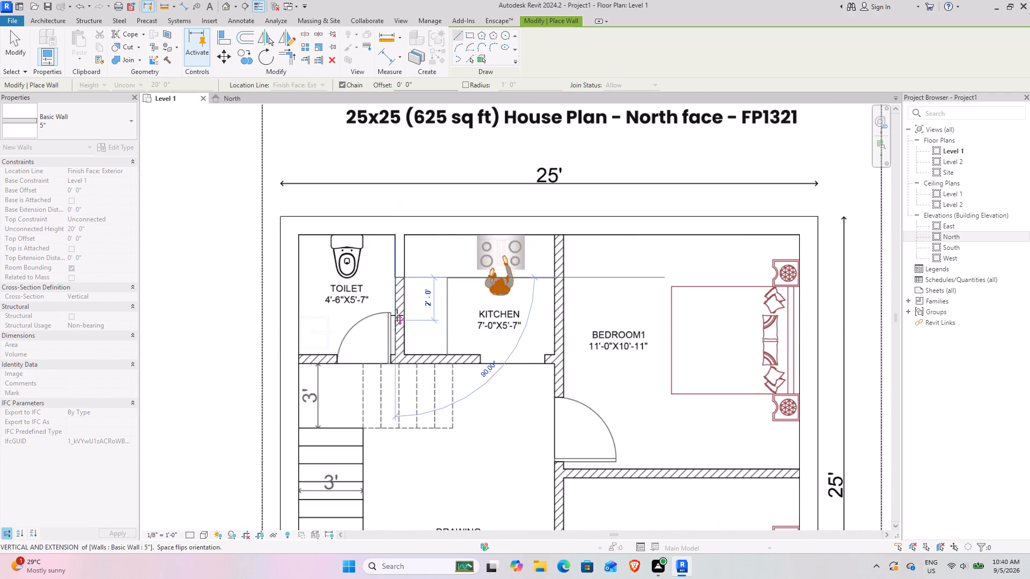
{"action": "key", "text": "Escape"}
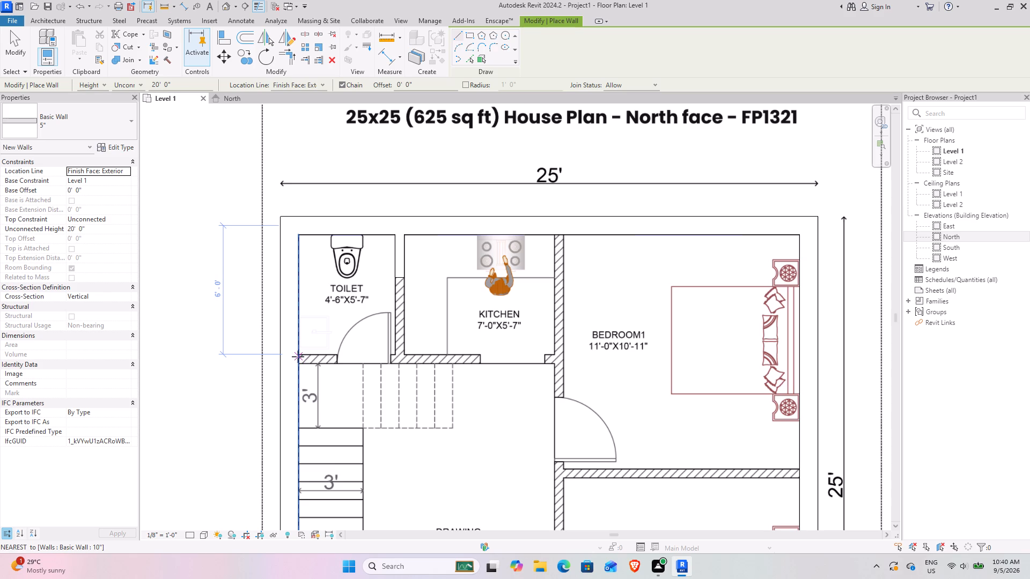
Draw a short 5" wall about 1.5' long from the outer wall along the partition between the toilet and the stairs.
{"action": "scroll", "coordinate": [298, 357], "scroll_direction": "up", "scroll_amount": 8}
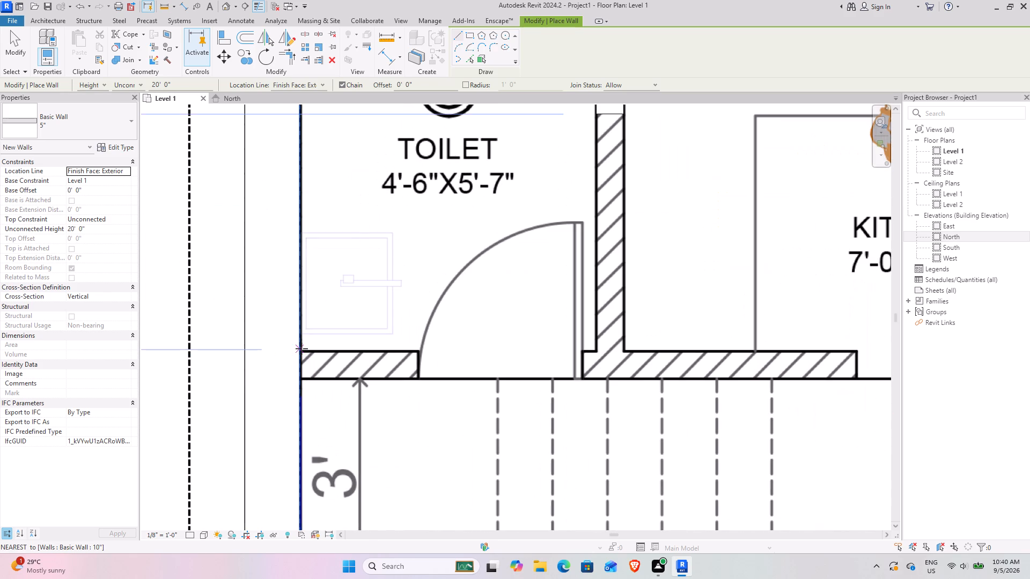
{"action": "left_click", "coordinate": [301, 351]}
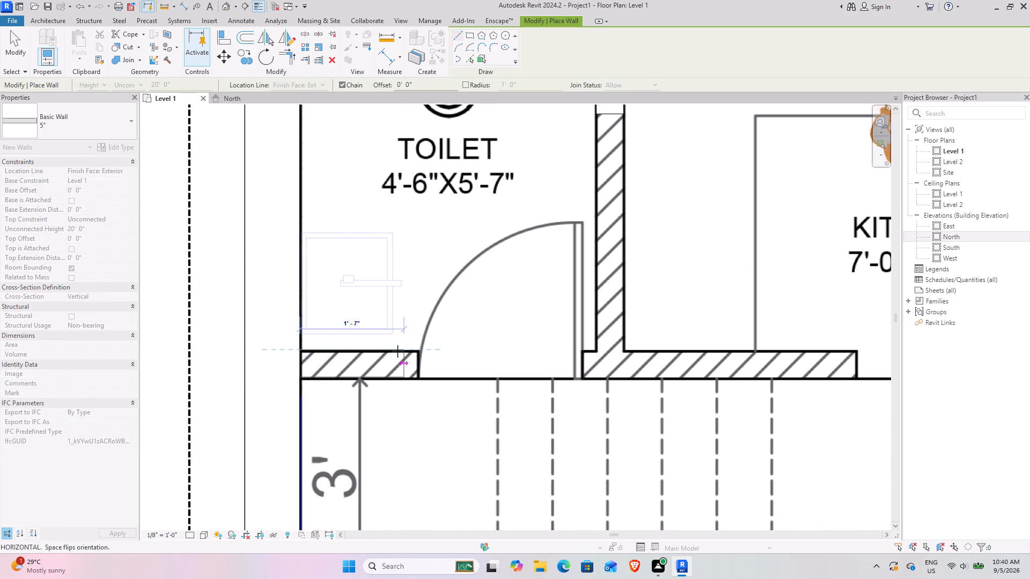
{"action": "left_click", "coordinate": [392, 351]}
{"action": "key", "text": "Escape"}
Draw a short 5" wall from the outer wall along the kitchen-Bedroom1 partition, starting at its Bedroom1 face.
{"action": "scroll", "coordinate": [532, 346], "scroll_direction": "down", "scroll_amount": 10}
{"action": "middle_click_drag", "start_coordinate": [553, 343], "coordinate": [306, 343]}
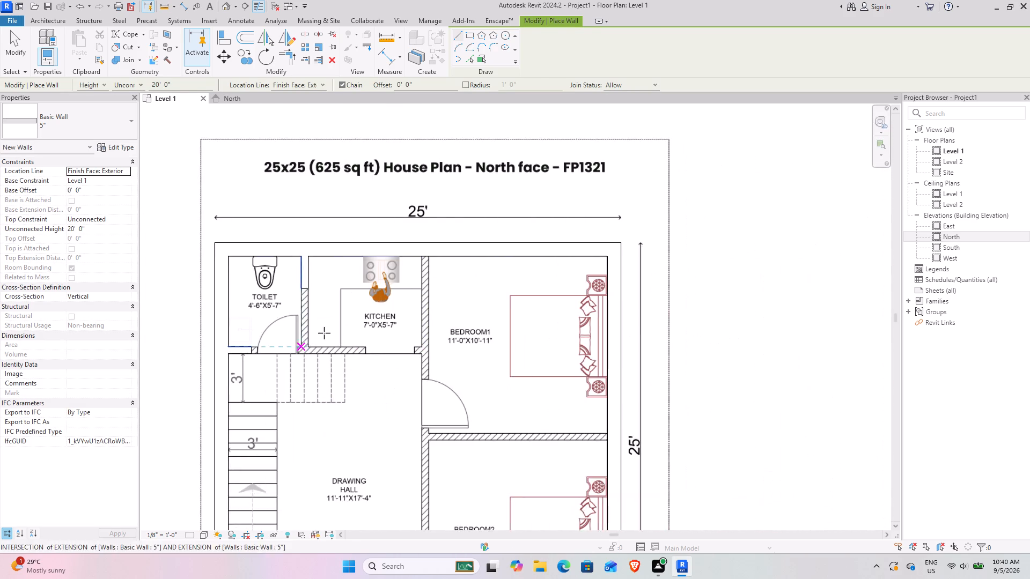
{"action": "scroll", "coordinate": [445, 280], "scroll_direction": "up", "scroll_amount": 9}
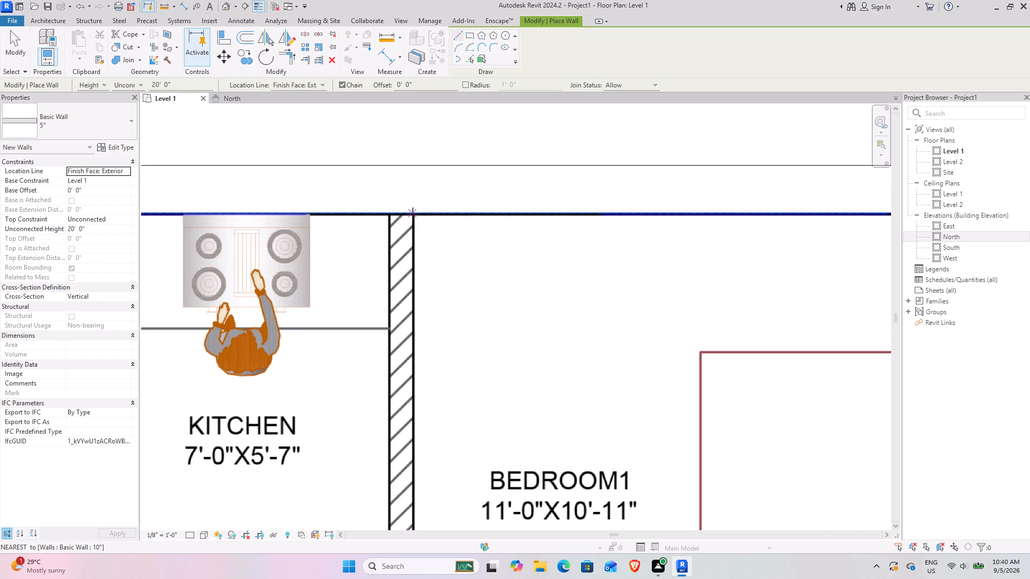
{"action": "left_click", "coordinate": [413, 213]}
{"action": "left_click", "coordinate": [410, 264]}
{"action": "key", "text": "Escape"}
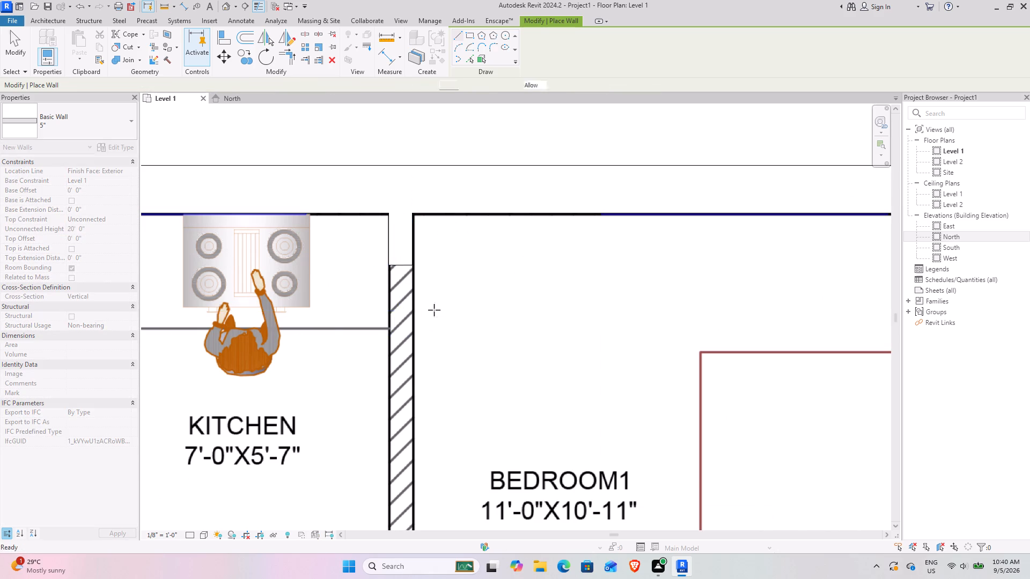
Draw a short 5" wall from the outer wall along the Bedroom1-Bedroom2 partition, starting at its Bedroom2 face.
{"action": "scroll", "coordinate": [439, 326], "scroll_direction": "down", "scroll_amount": 9}
{"action": "middle_click_drag", "start_coordinate": [448, 325], "coordinate": [344, 203]}
{"action": "scroll", "coordinate": [506, 361], "scroll_direction": "up", "scroll_amount": 3}
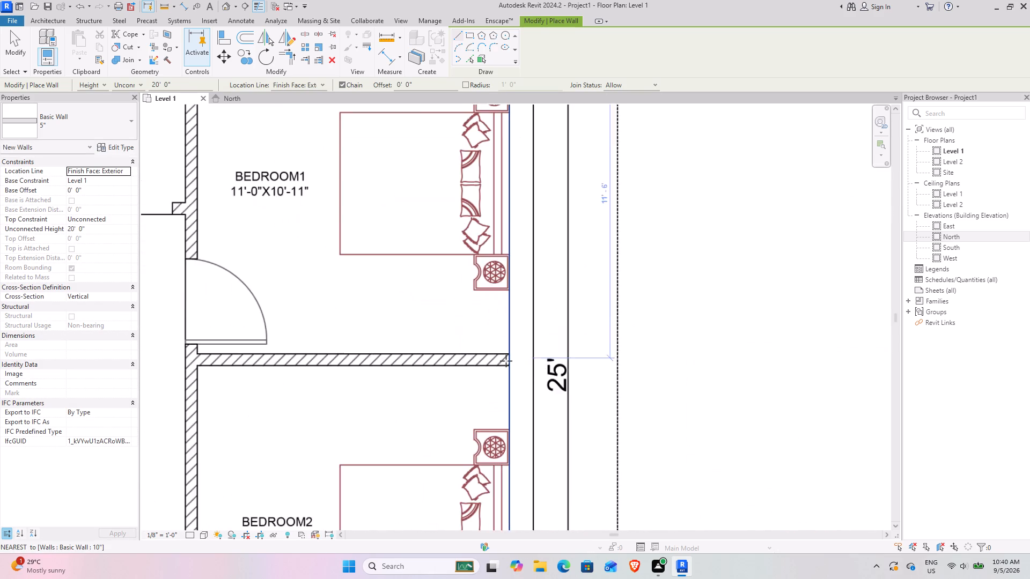
{"action": "scroll", "coordinate": [506, 361], "scroll_direction": "up", "scroll_amount": 6}
{"action": "left_click", "coordinate": [513, 367]}
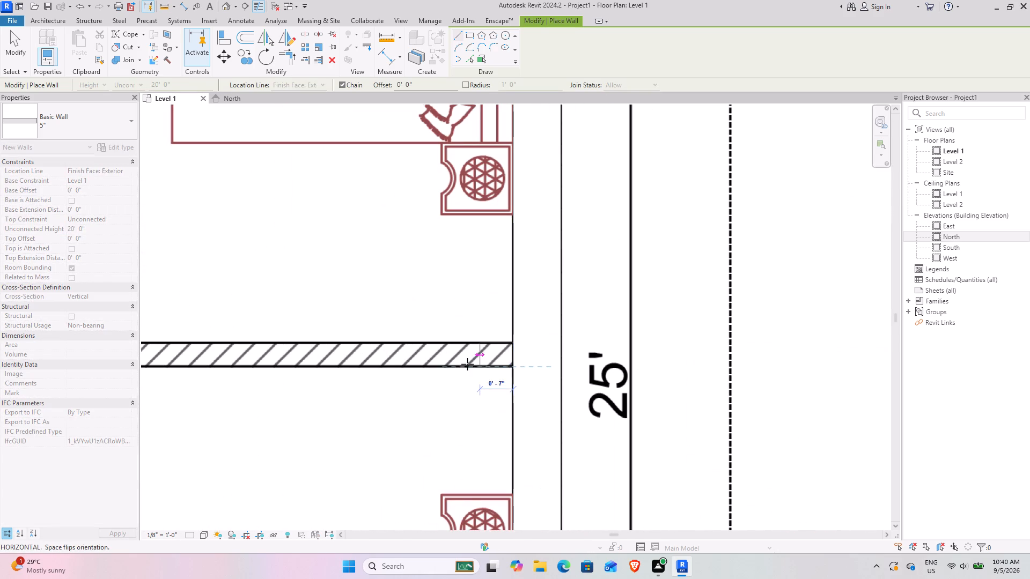
{"action": "left_click", "coordinate": [461, 365]}
{"action": "scroll", "coordinate": [401, 363], "scroll_direction": "down", "scroll_amount": 4}
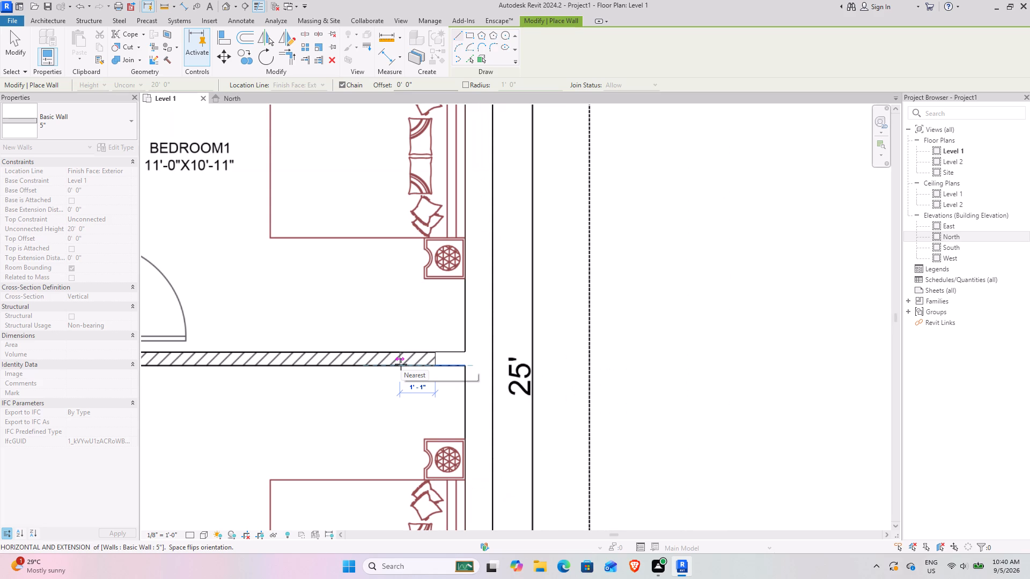
{"action": "scroll", "coordinate": [418, 395], "scroll_direction": "down", "scroll_amount": 5}
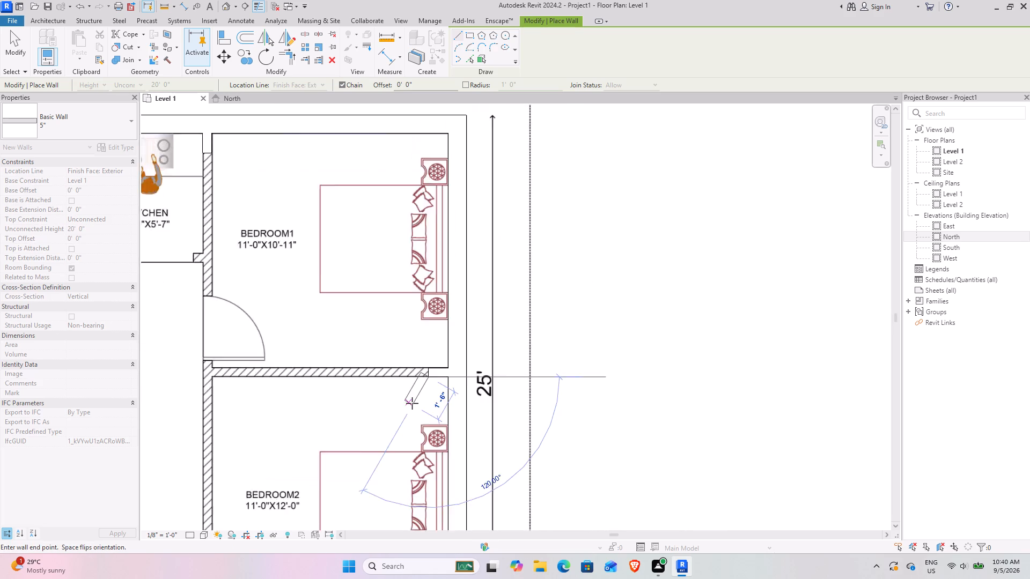
Extend the partition between the kitchen and Bedroom1 down to the outer wall on the gate side.
{"action": "key", "text": "Escape"}
{"action": "middle_click_drag", "start_coordinate": [418, 419], "coordinate": [365, 195]}
{"action": "middle_click_drag", "start_coordinate": [273, 305], "coordinate": [501, 347]}
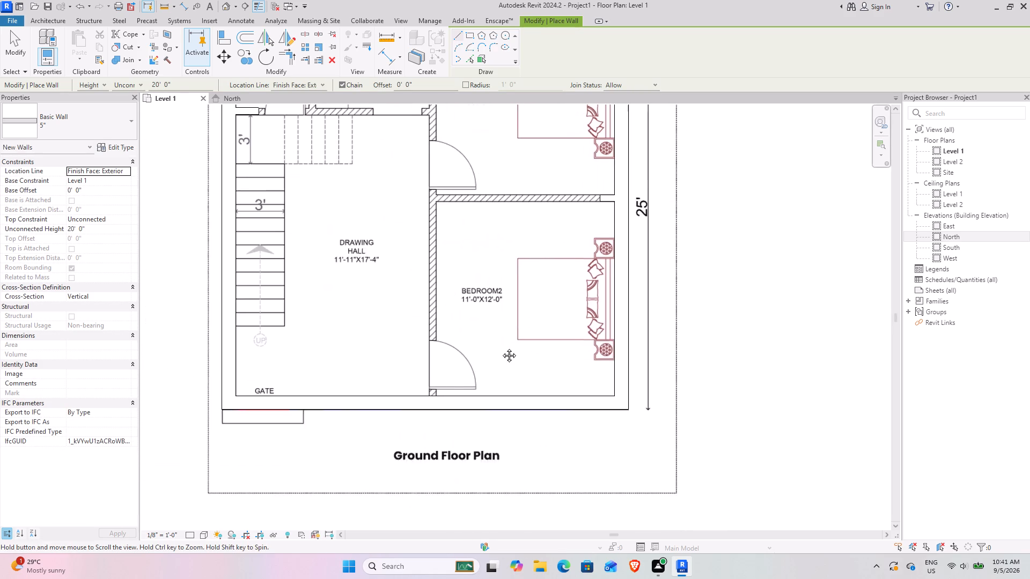
{"action": "middle_click_drag", "start_coordinate": [501, 347], "coordinate": [518, 399]}
{"action": "middle_click_drag", "start_coordinate": [442, 325], "coordinate": [363, 390]}
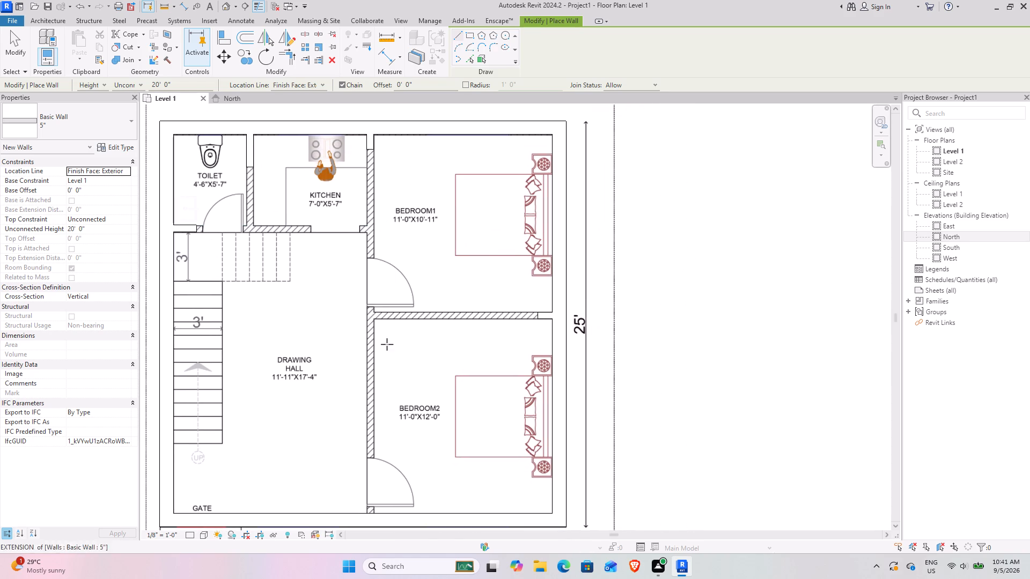
{"action": "left_click", "coordinate": [305, 61]}
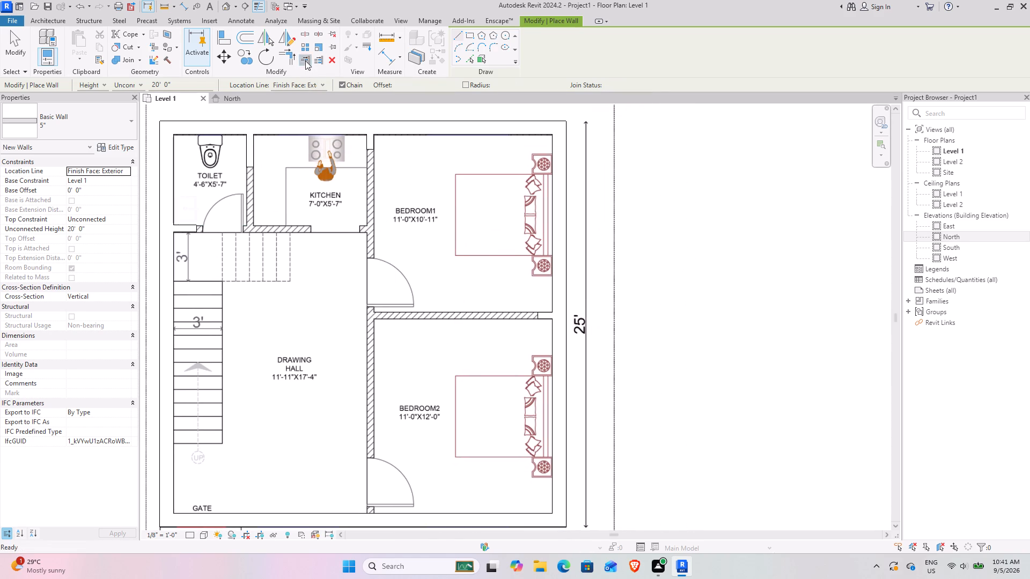
{"action": "left_click", "coordinate": [396, 517]}
{"action": "left_click", "coordinate": [374, 150]}
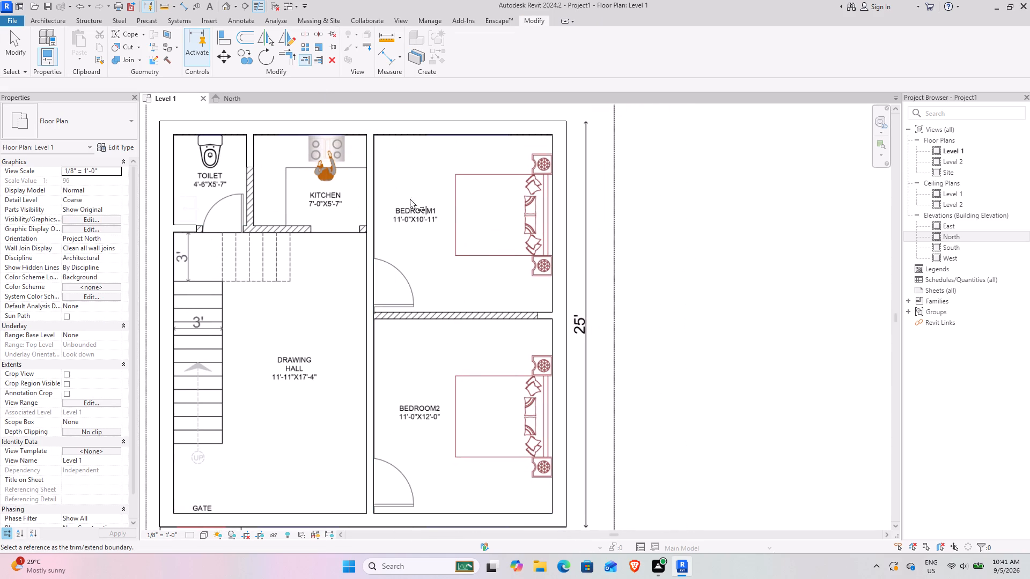
Extend the Bedroom1-Bedroom2 partition and the toilet-stairs partition to meet the long partition beside the bedrooms.
{"action": "left_click", "coordinate": [378, 299]}
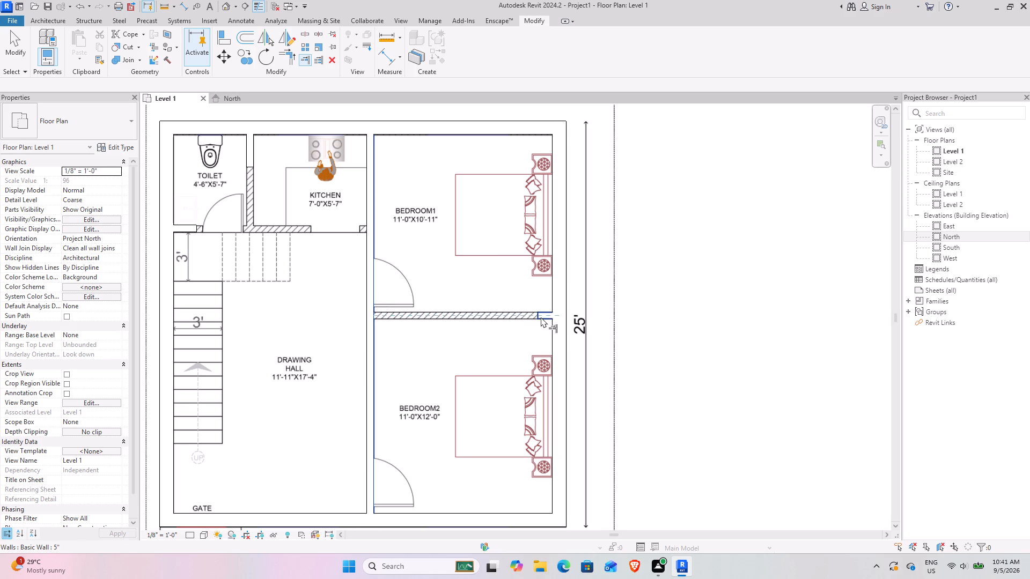
{"action": "left_click", "coordinate": [541, 317]}
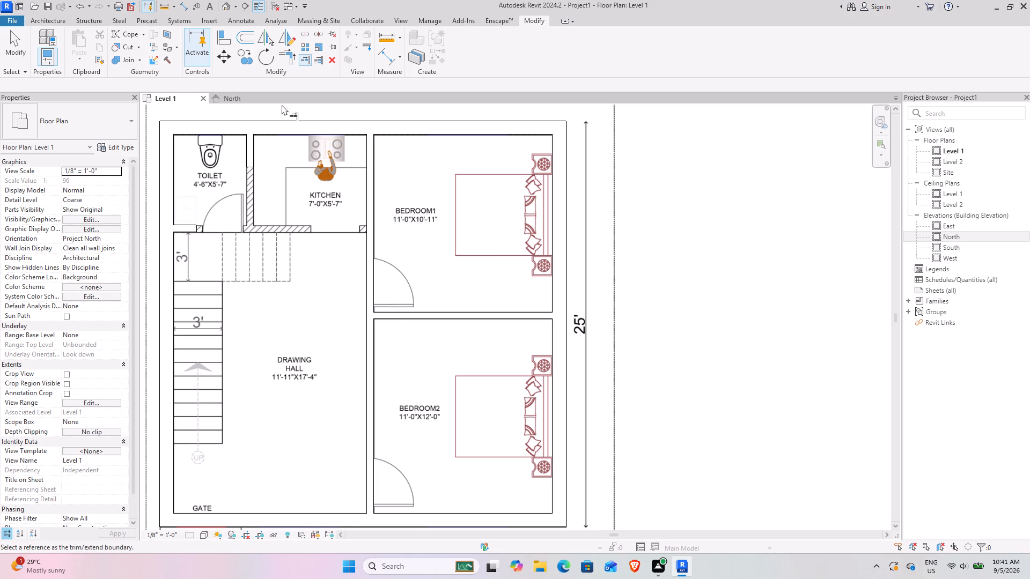
{"action": "left_click", "coordinate": [363, 235]}
{"action": "left_click", "coordinate": [194, 225]}
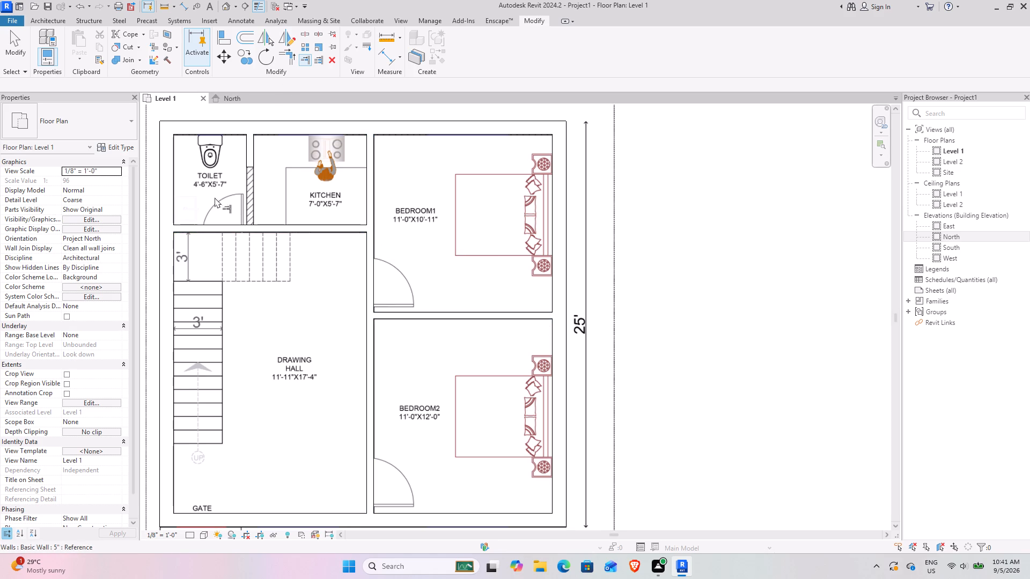
Extend the toilet-kitchen partition to the wall separating the toilet and kitchen from the drawing hall.
{"action": "left_click", "coordinate": [258, 225]}
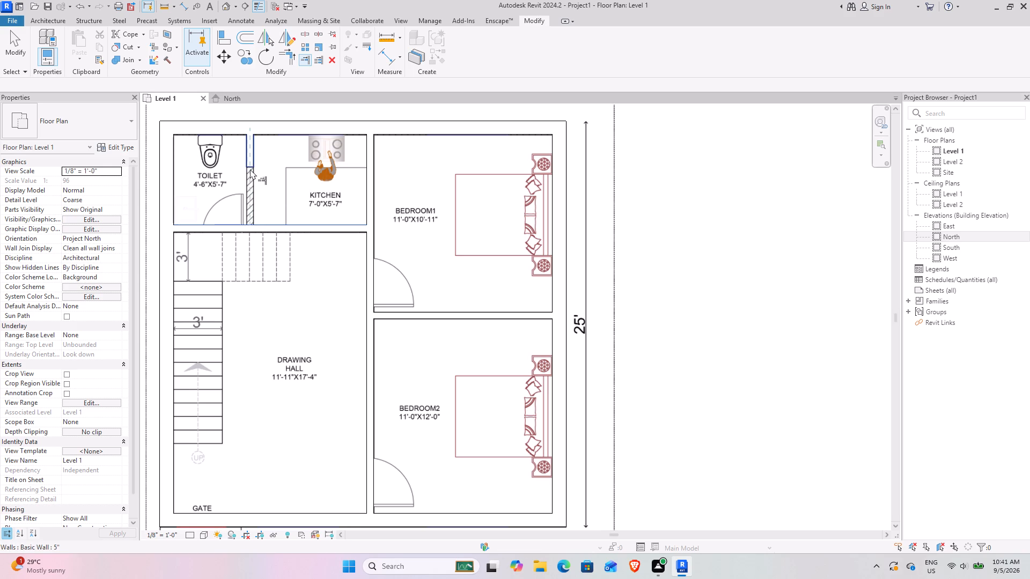
{"action": "left_click", "coordinate": [250, 169]}
{"action": "key", "text": "Escape"}
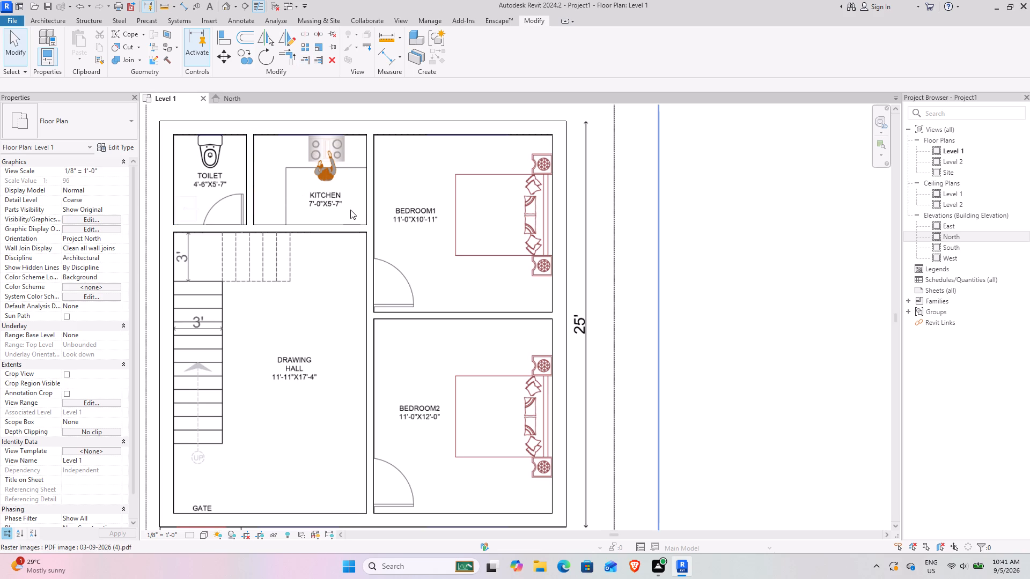
{"action": "key", "text": "Escape"}
In the North elevation, set the unconnected height of all the walls to 10'.
{"action": "scroll", "coordinate": [326, 239], "scroll_direction": "down", "scroll_amount": 5}
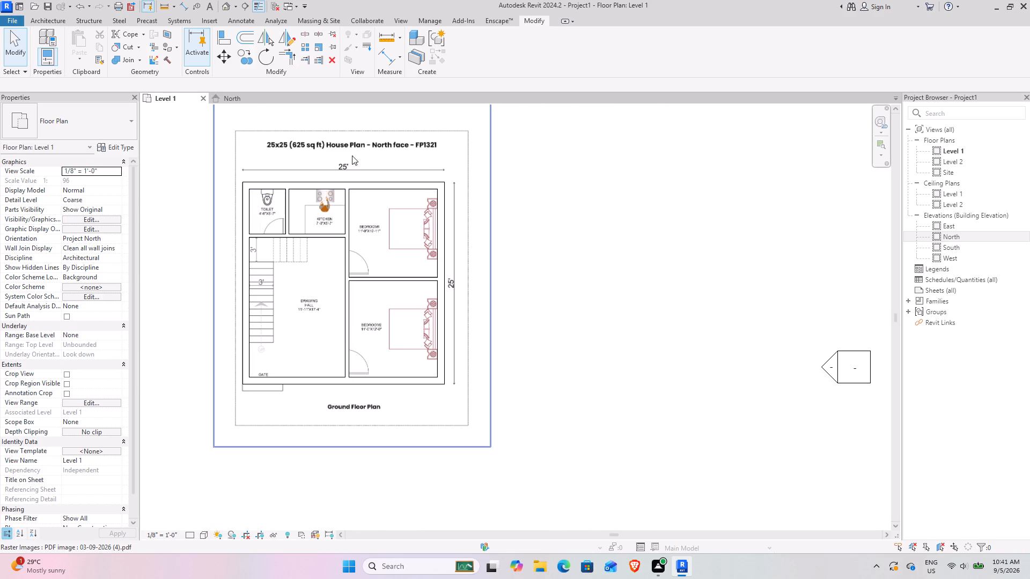
{"action": "left_click", "coordinate": [251, 99]}
{"action": "left_click_drag", "start_coordinate": [596, 244], "coordinate": [374, 227]}
{"action": "left_click_drag", "start_coordinate": [629, 243], "coordinate": [357, 242]}
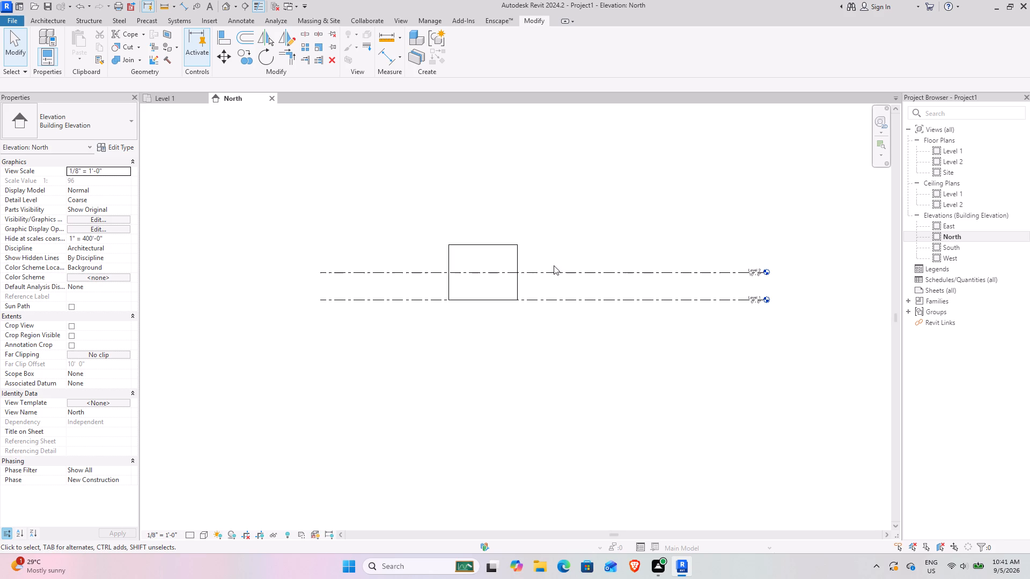
{"action": "left_click_drag", "start_coordinate": [548, 263], "coordinate": [444, 226]}
{"action": "left_click_drag", "start_coordinate": [556, 258], "coordinate": [378, 212]}
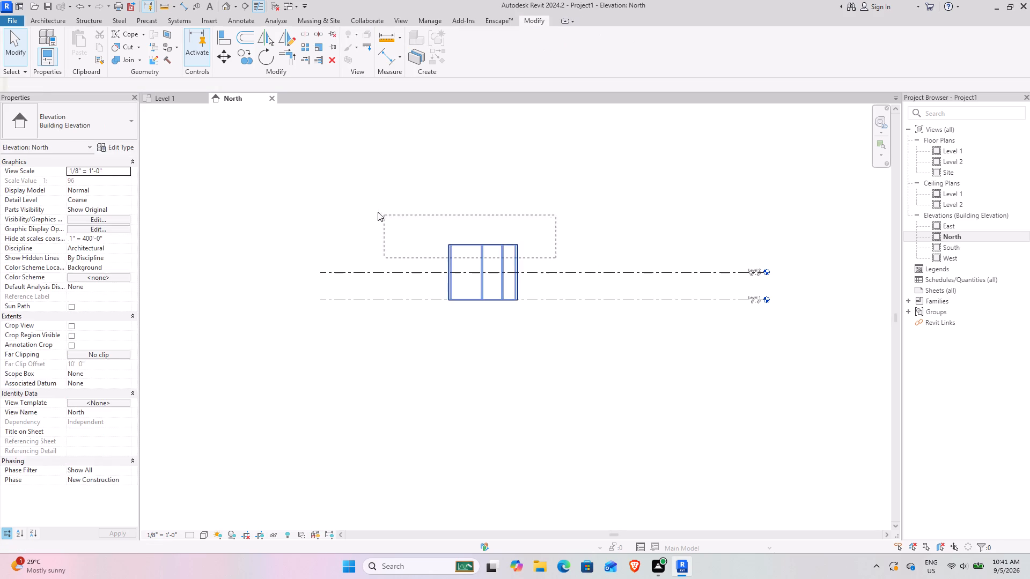
{"action": "left_click_drag", "start_coordinate": [378, 212], "coordinate": [374, 210]}
{"action": "left_click", "coordinate": [97, 226]}
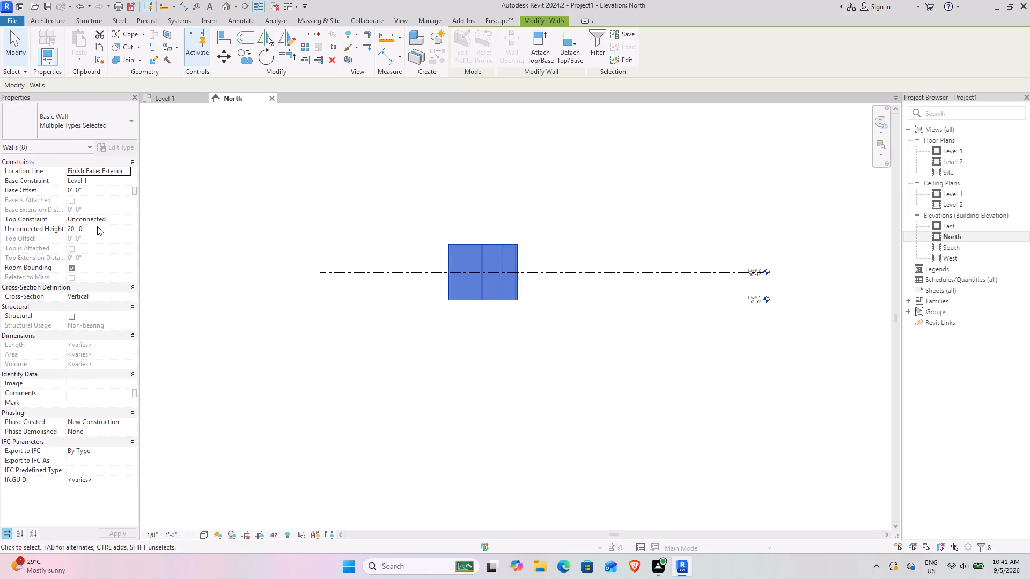
{"action": "type", "text": "10'"}
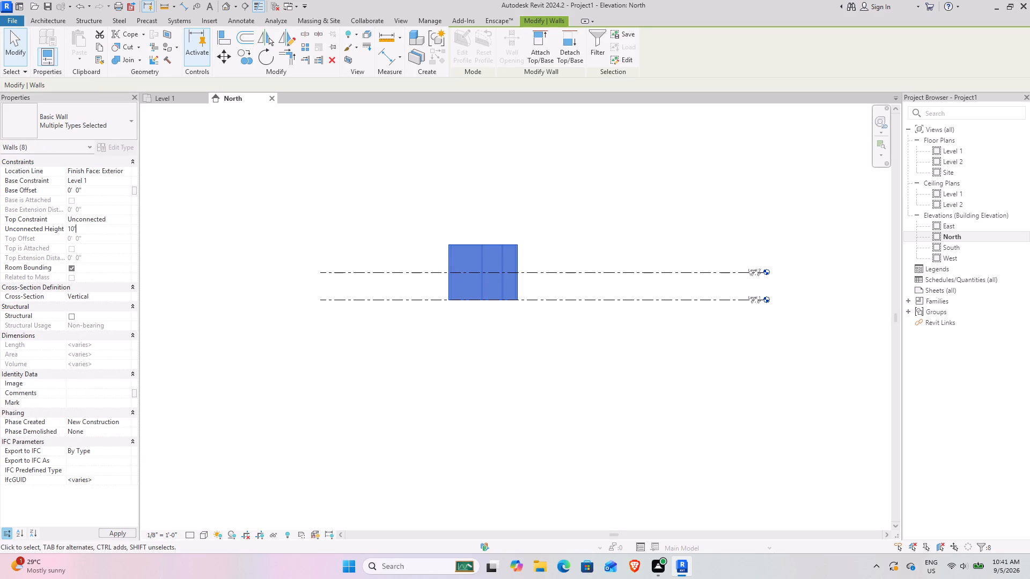
{"action": "key", "text": "Return"}
{"action": "left_click", "coordinate": [472, 372]}
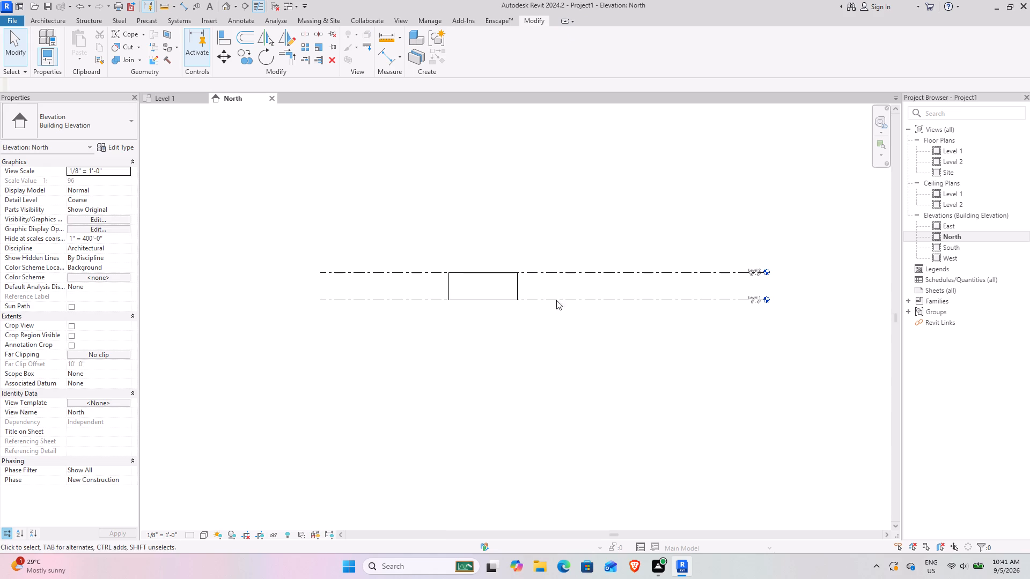
Review the finished wall layout over the PDF in the Level 1 plan, checking it against the North elevation.
{"action": "left_click", "coordinate": [160, 98]}
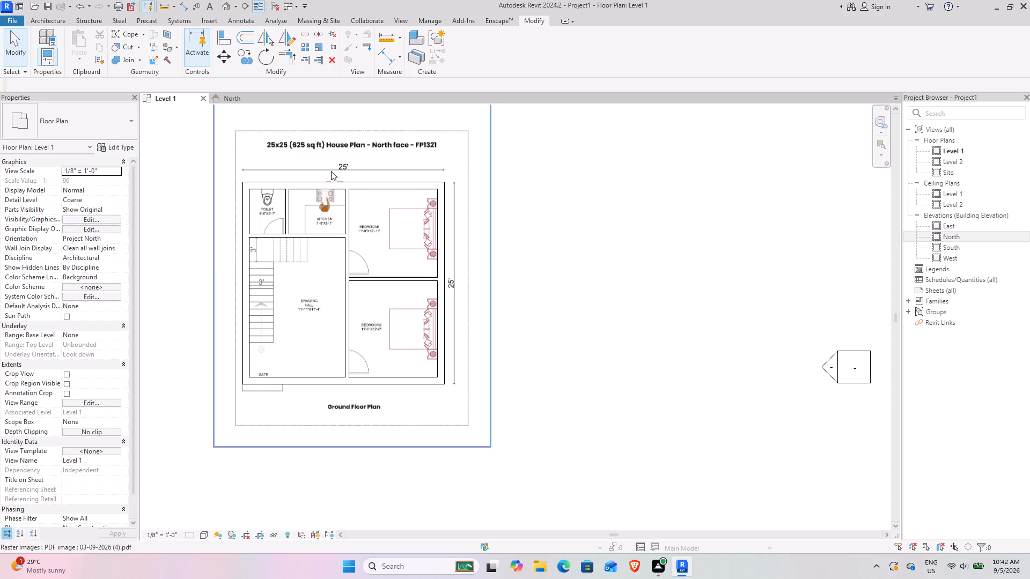
{"action": "middle_click_drag", "start_coordinate": [333, 243], "coordinate": [419, 309]}
{"action": "scroll", "coordinate": [377, 221], "scroll_direction": "up", "scroll_amount": 3}
{"action": "middle_click_drag", "start_coordinate": [424, 316], "coordinate": [376, 228]}
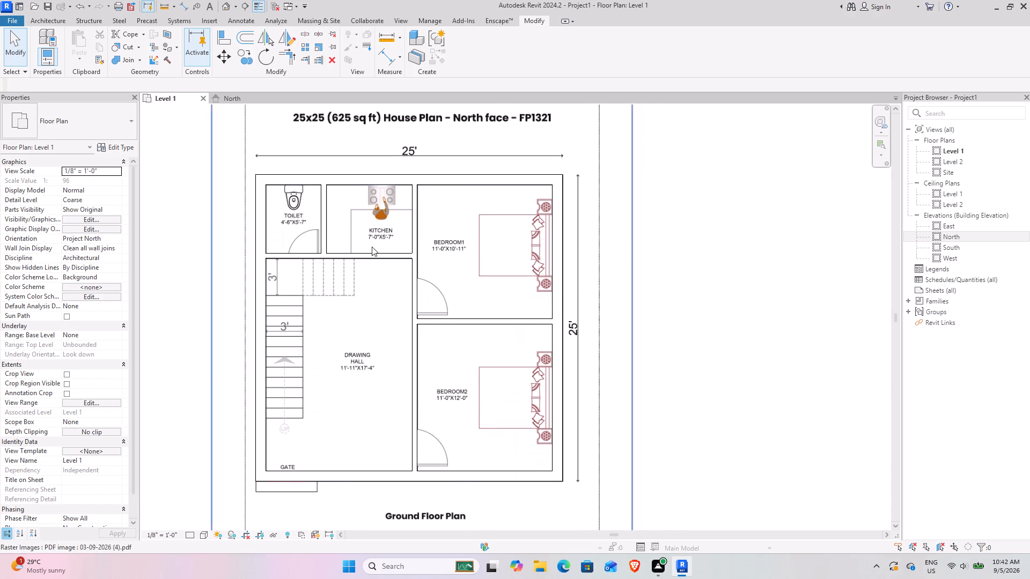
{"action": "left_click", "coordinate": [239, 103]}
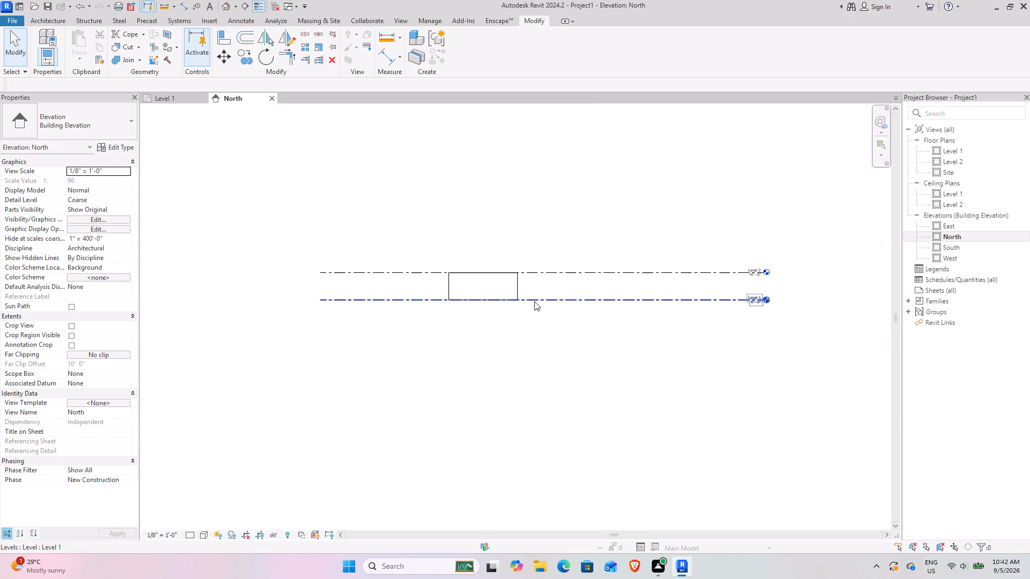
{"action": "left_click", "coordinate": [165, 102]}
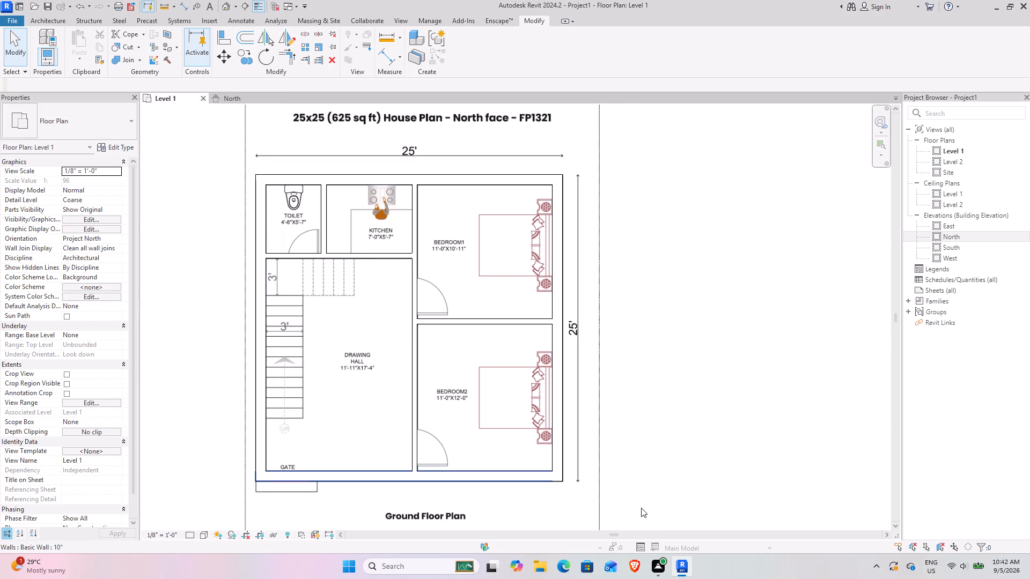
{"action": "scroll", "coordinate": [305, 502], "scroll_direction": "up", "scroll_amount": 3}
{"action": "middle_click_drag", "start_coordinate": [306, 497], "coordinate": [339, 432]}
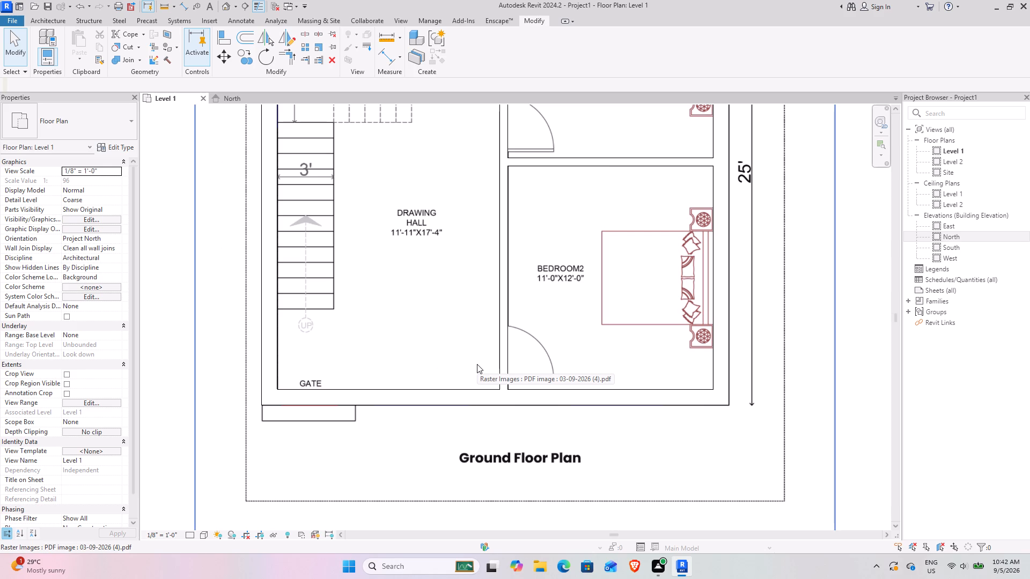
{"action": "scroll", "coordinate": [456, 382], "scroll_direction": "down", "scroll_amount": 5}
{"action": "middle_click_drag", "start_coordinate": [452, 363], "coordinate": [379, 377]}
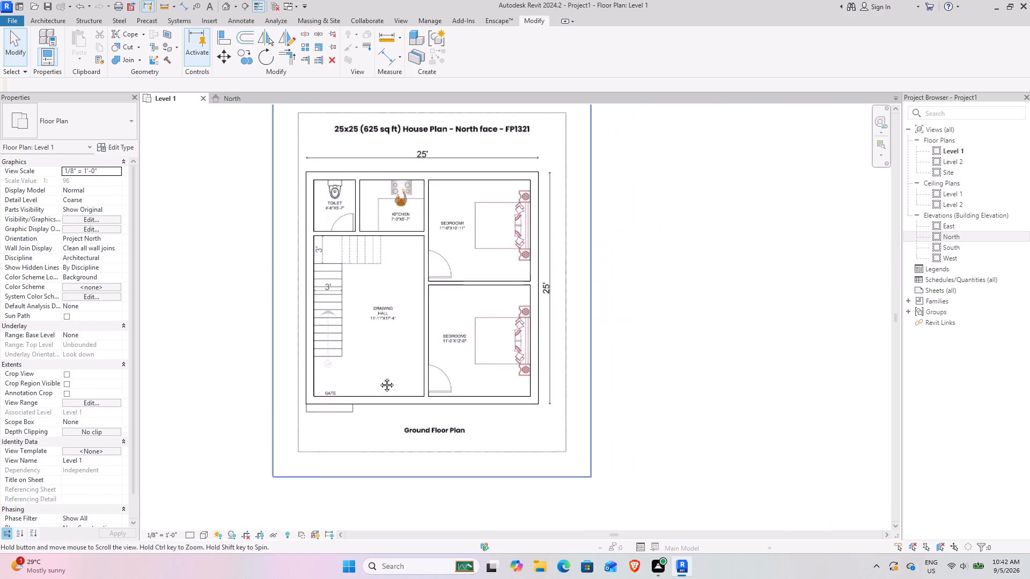
{"action": "middle_click_drag", "start_coordinate": [379, 377], "coordinate": [288, 436]}
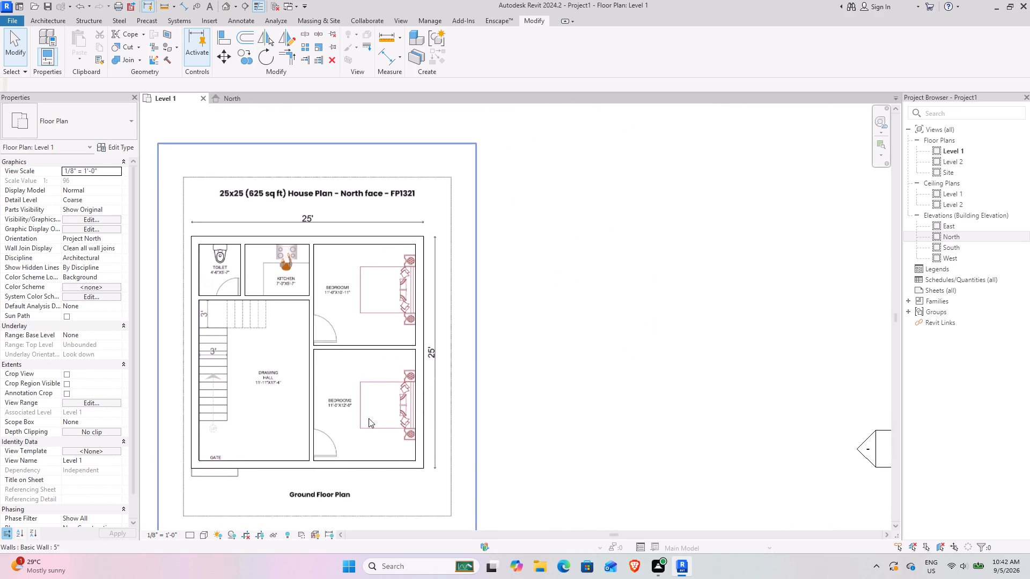
{"action": "scroll", "coordinate": [303, 376], "scroll_direction": "up", "scroll_amount": 3}
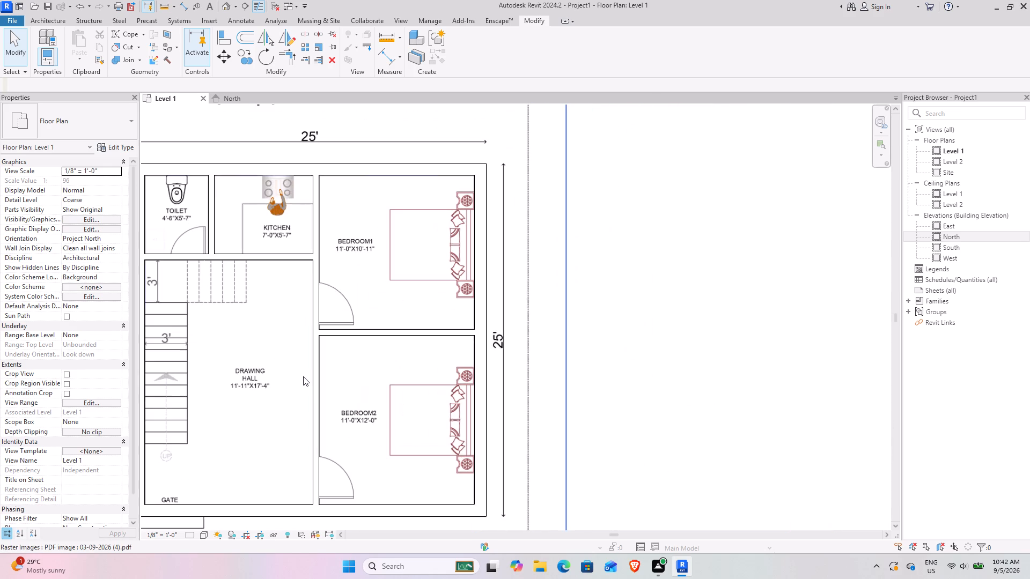
{"action": "middle_click_drag", "start_coordinate": [273, 464], "coordinate": [419, 434]}
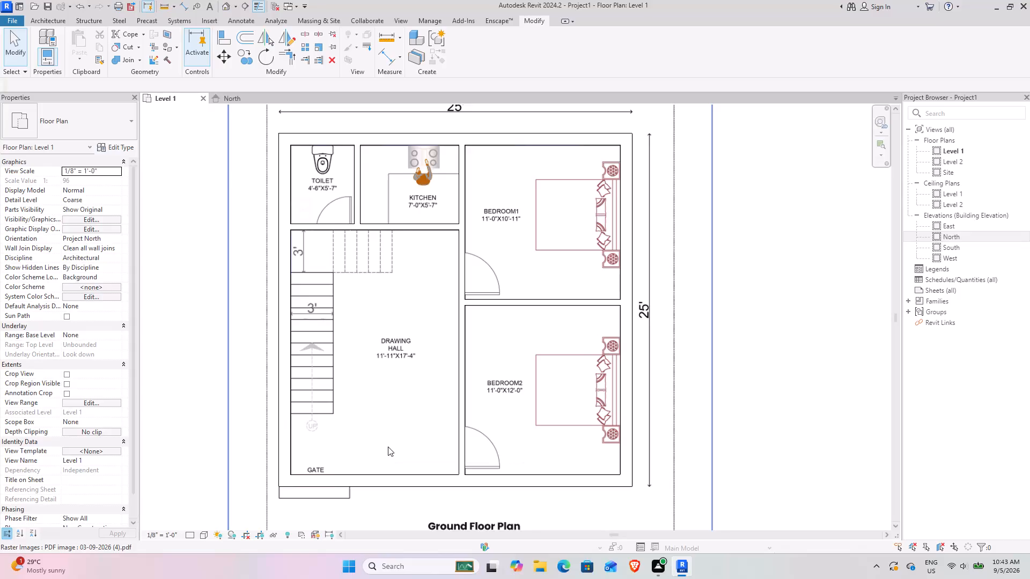
{"action": "scroll", "coordinate": [487, 354], "scroll_direction": "down", "scroll_amount": 2}
{"action": "middle_click_drag", "start_coordinate": [474, 361], "coordinate": [342, 376]}
{"action": "middle_click_drag", "start_coordinate": [342, 377], "coordinate": [417, 365]}
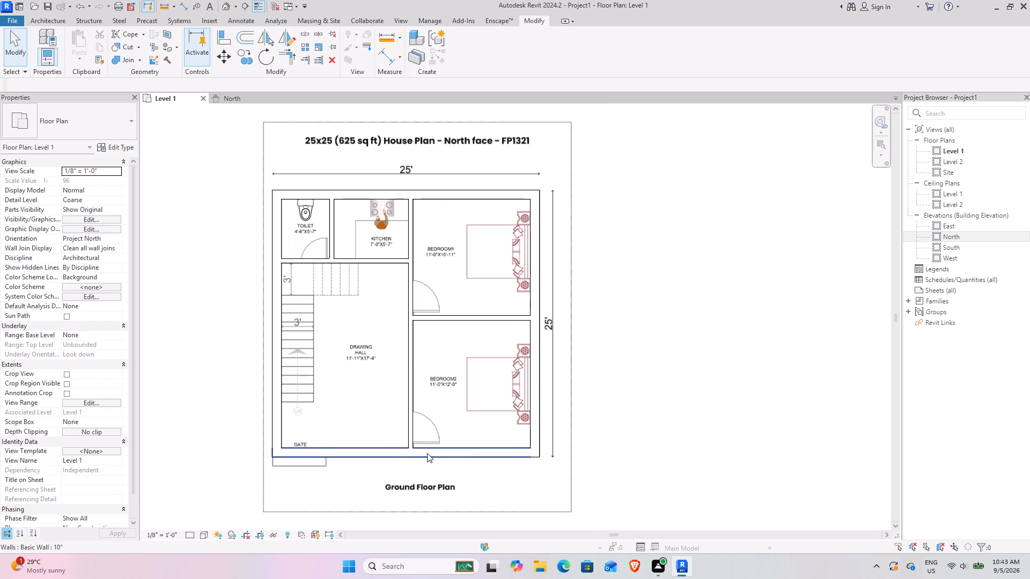
{"action": "scroll", "coordinate": [310, 338], "scroll_direction": "up", "scroll_amount": 3}
{"action": "middle_click_drag", "start_coordinate": [327, 377], "coordinate": [386, 365]}
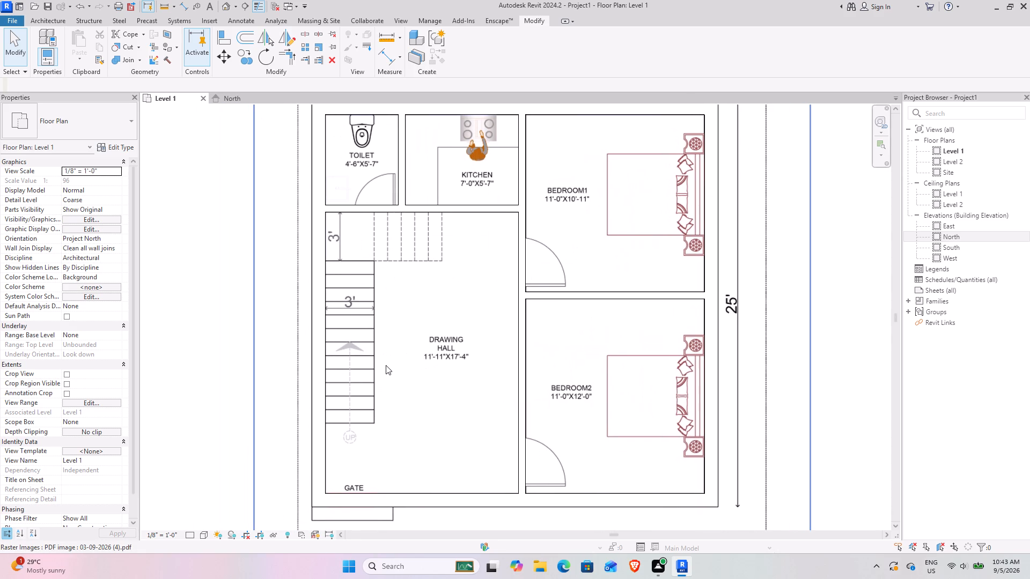
{"action": "scroll", "coordinate": [521, 353], "scroll_direction": "down", "scroll_amount": 10}
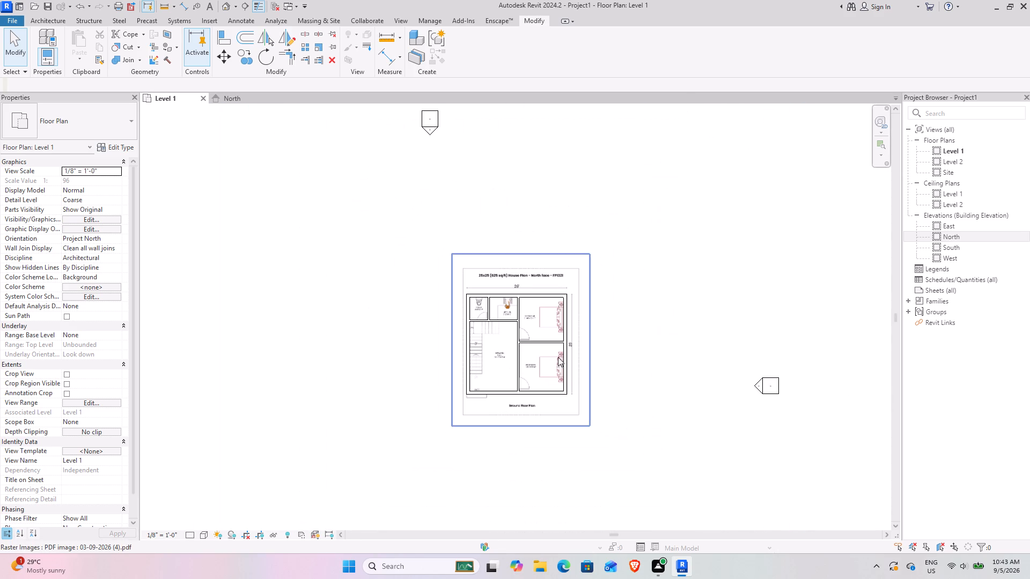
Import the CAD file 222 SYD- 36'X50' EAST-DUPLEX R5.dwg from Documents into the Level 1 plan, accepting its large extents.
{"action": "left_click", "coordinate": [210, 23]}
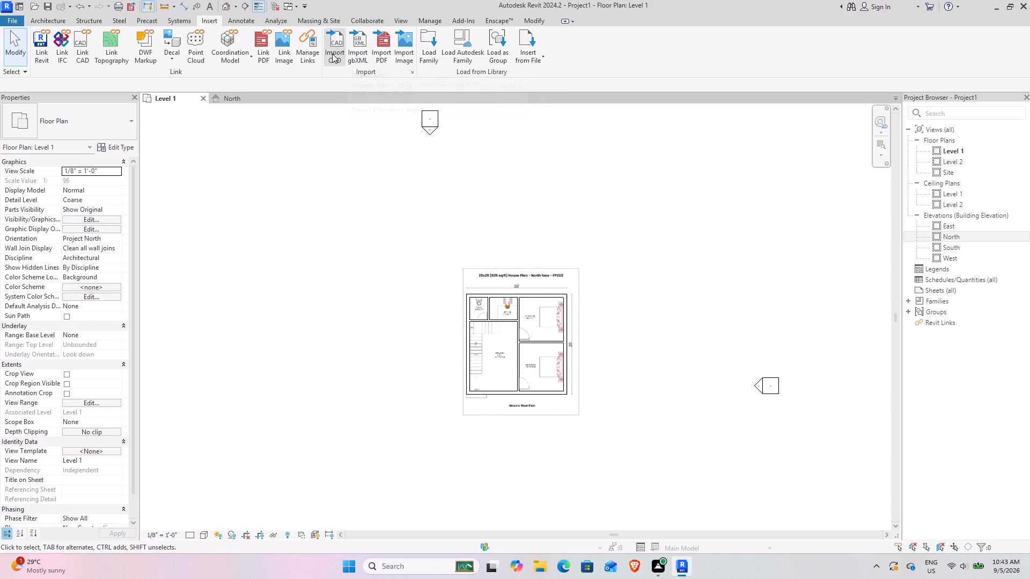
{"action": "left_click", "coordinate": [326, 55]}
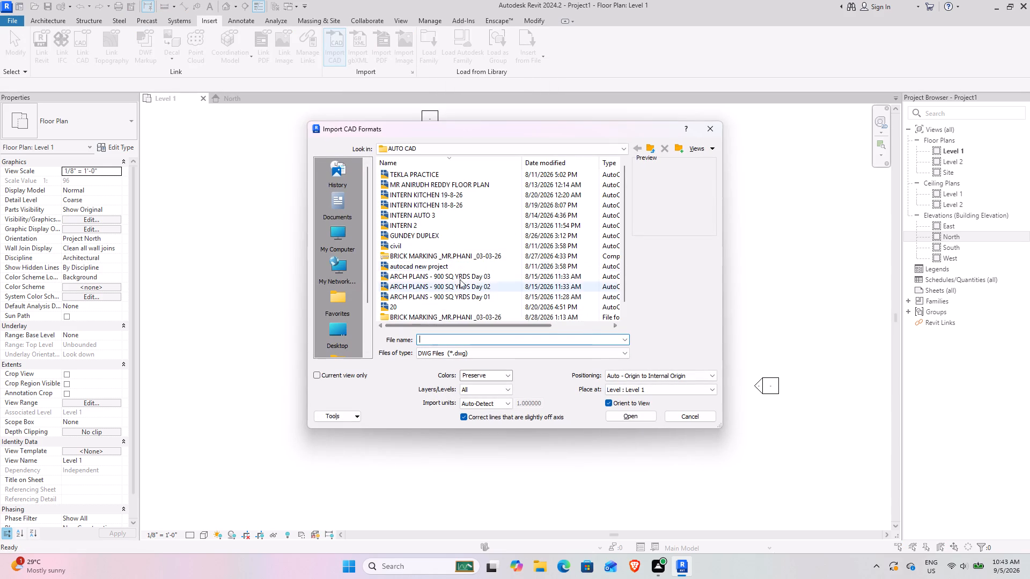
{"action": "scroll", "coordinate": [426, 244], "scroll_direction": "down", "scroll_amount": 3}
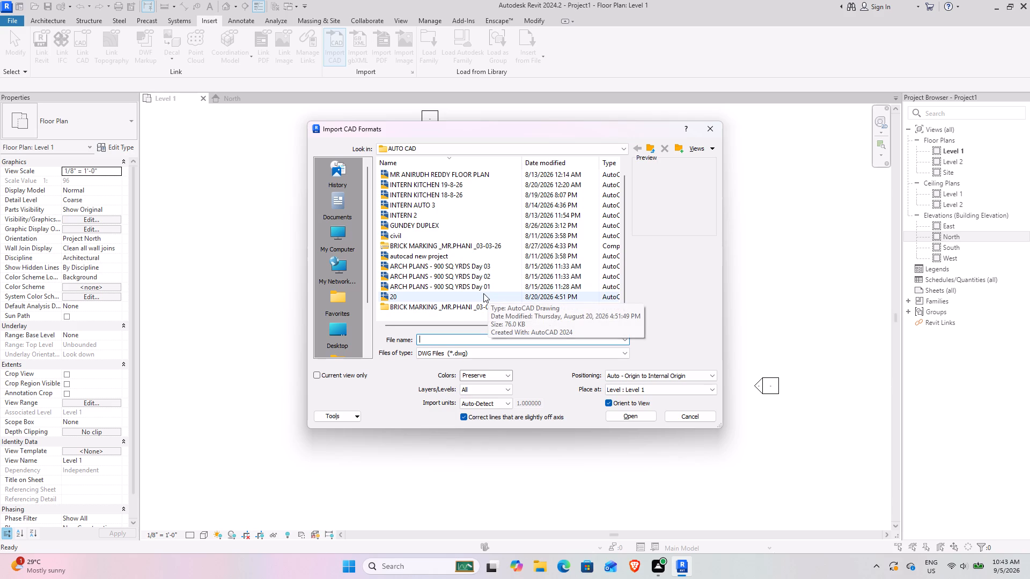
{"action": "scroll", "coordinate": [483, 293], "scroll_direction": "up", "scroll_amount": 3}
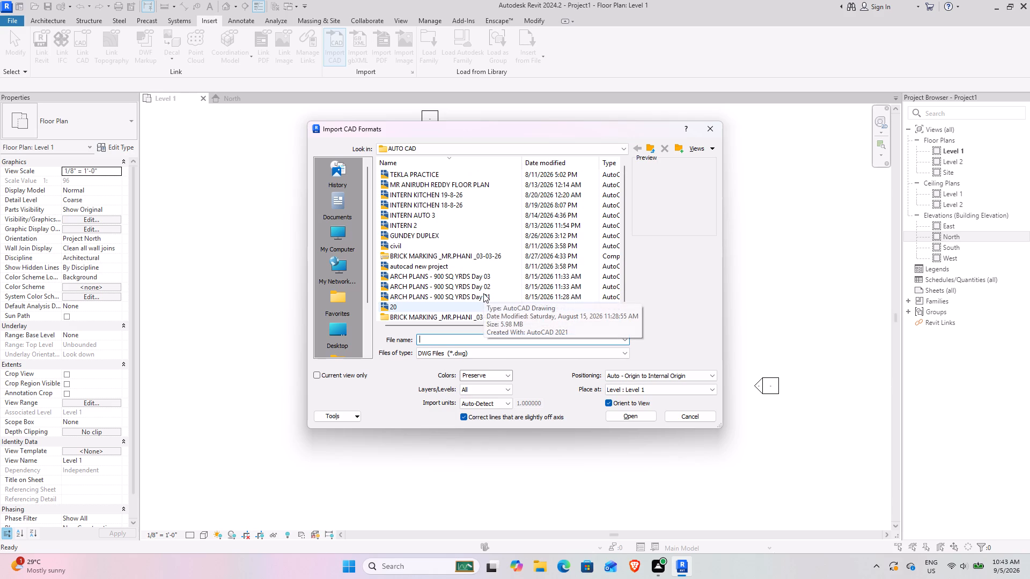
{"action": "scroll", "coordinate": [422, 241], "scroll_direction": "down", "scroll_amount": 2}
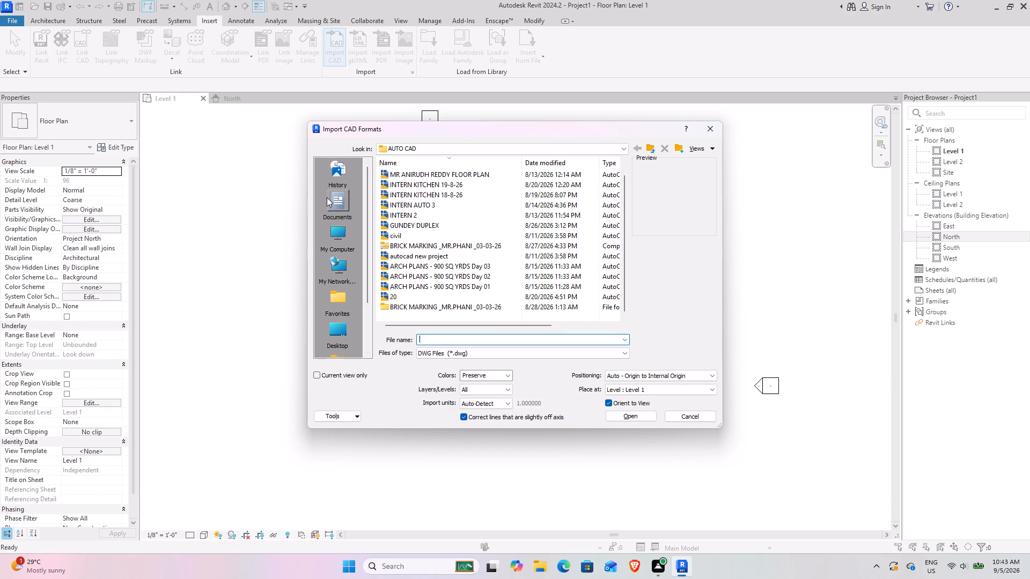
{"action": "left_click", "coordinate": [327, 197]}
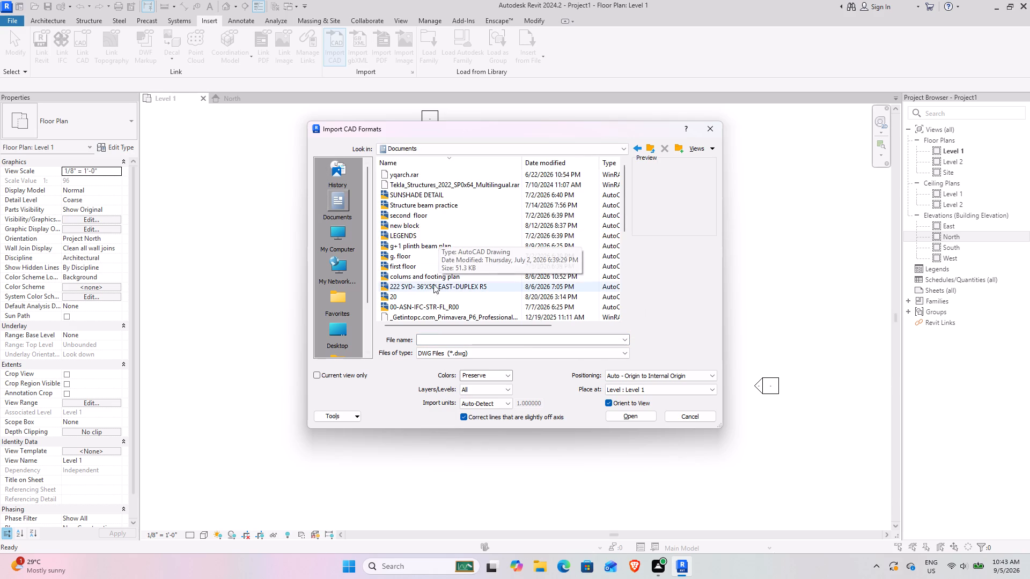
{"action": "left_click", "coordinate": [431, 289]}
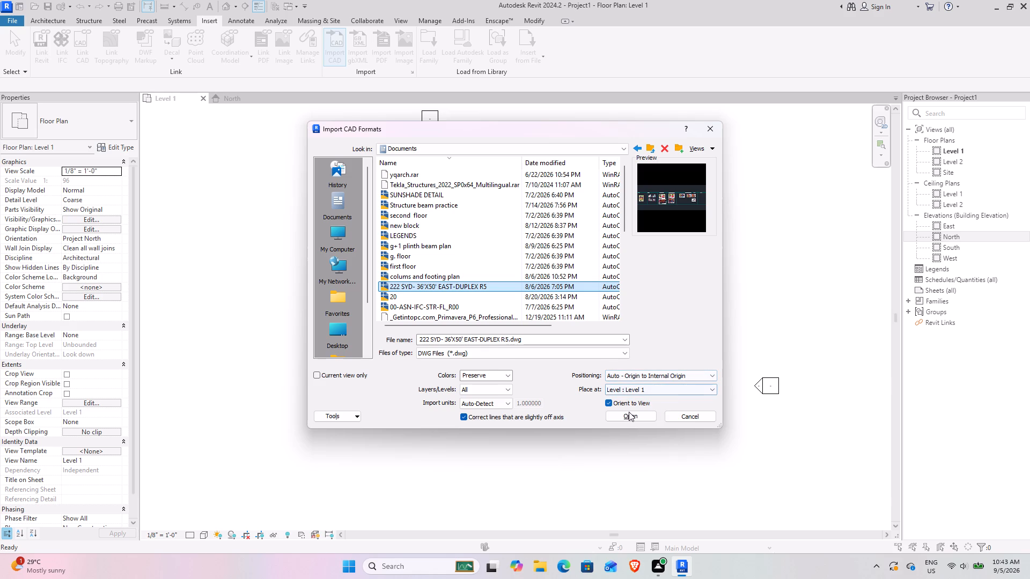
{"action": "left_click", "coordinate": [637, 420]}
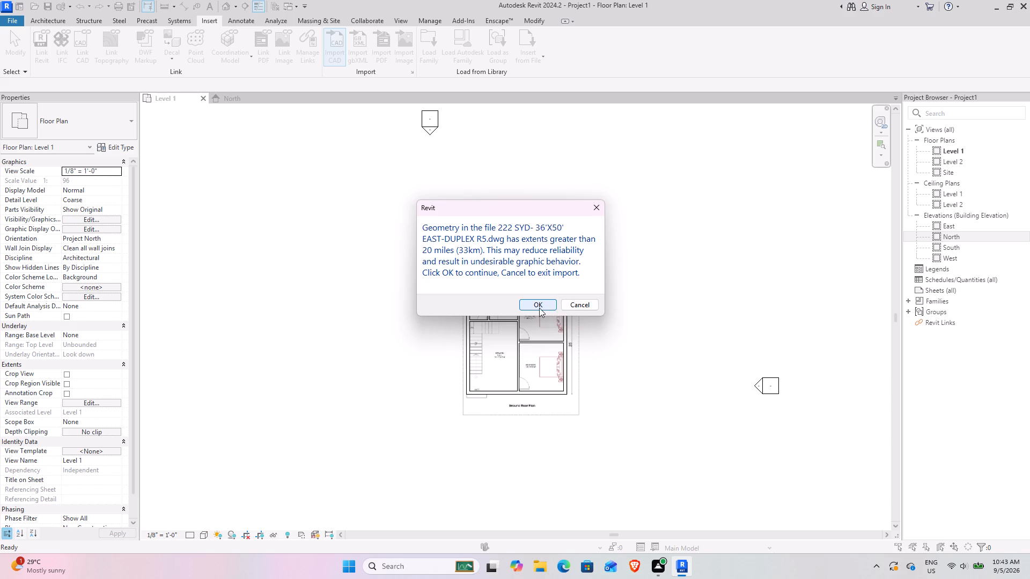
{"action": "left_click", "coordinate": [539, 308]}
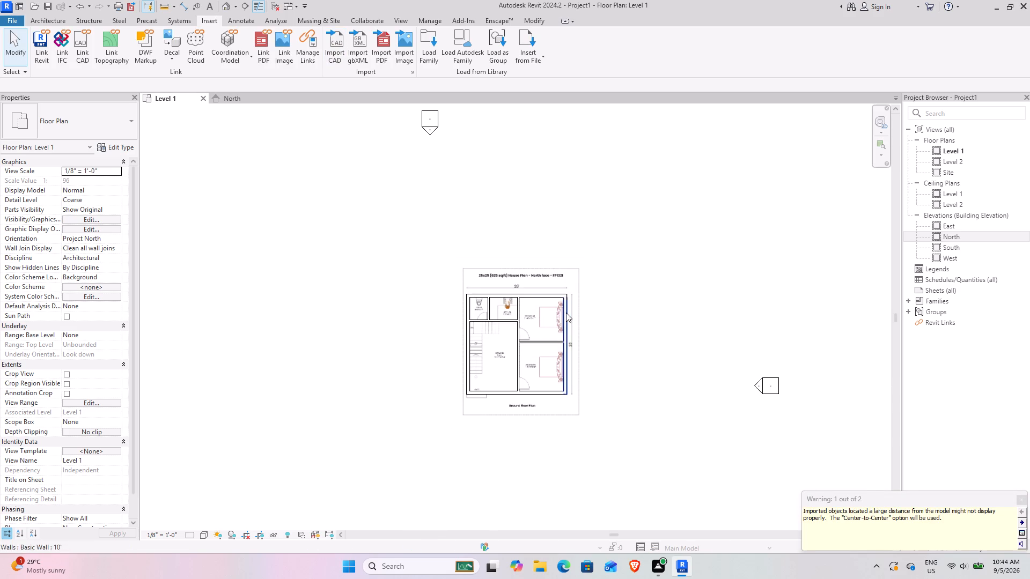
Examine the imported duplex sheets, focusing on the solid black wedges over the plinth beam sheet.
{"action": "scroll", "coordinate": [612, 332], "scroll_direction": "down", "scroll_amount": 15}
{"action": "middle_click_drag", "start_coordinate": [673, 317], "coordinate": [504, 320]}
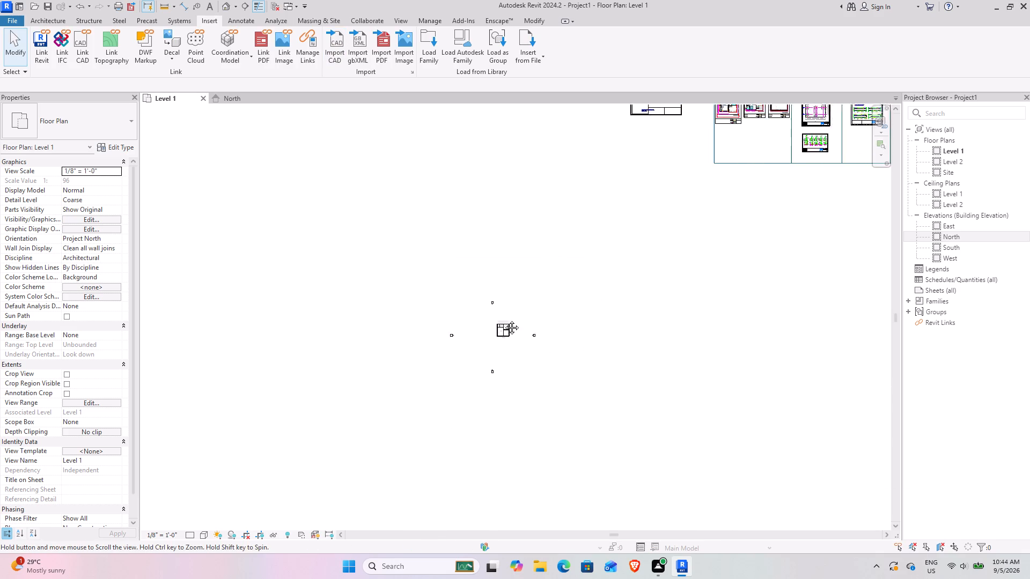
{"action": "middle_click_drag", "start_coordinate": [504, 320], "coordinate": [398, 507]}
{"action": "middle_click_drag", "start_coordinate": [628, 375], "coordinate": [437, 410]}
{"action": "scroll", "coordinate": [459, 361], "scroll_direction": "up", "scroll_amount": 4}
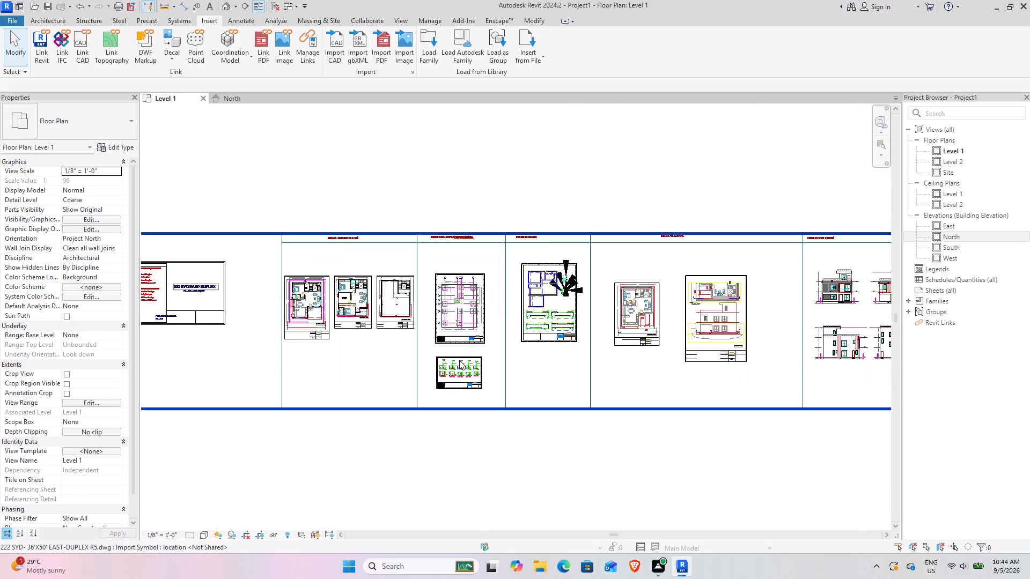
{"action": "scroll", "coordinate": [459, 360], "scroll_direction": "up", "scroll_amount": 3}
{"action": "middle_click_drag", "start_coordinate": [612, 302], "coordinate": [437, 361]}
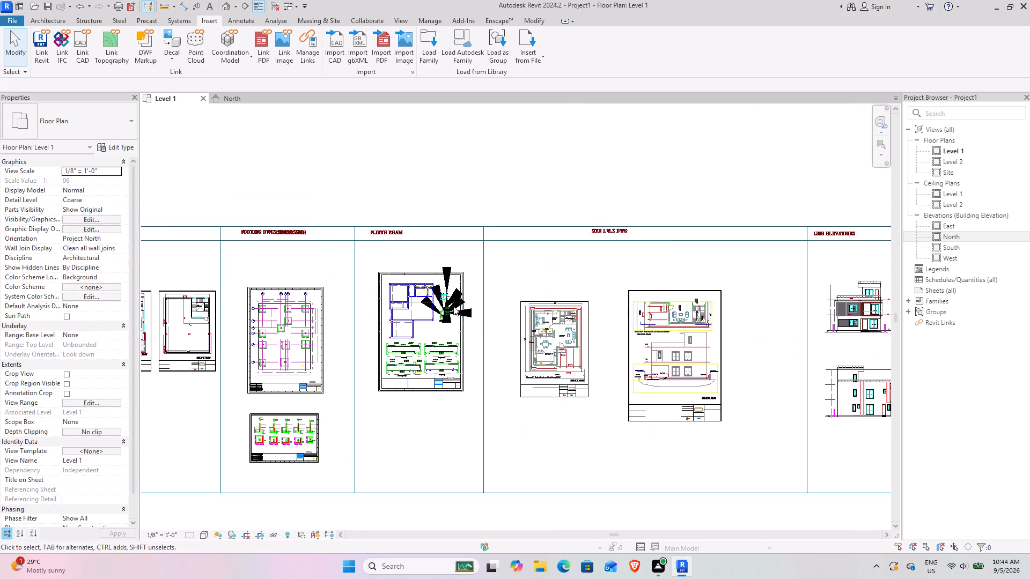
{"action": "left_click", "coordinate": [446, 303]}
{"action": "scroll", "coordinate": [450, 310], "scroll_direction": "up", "scroll_amount": 13}
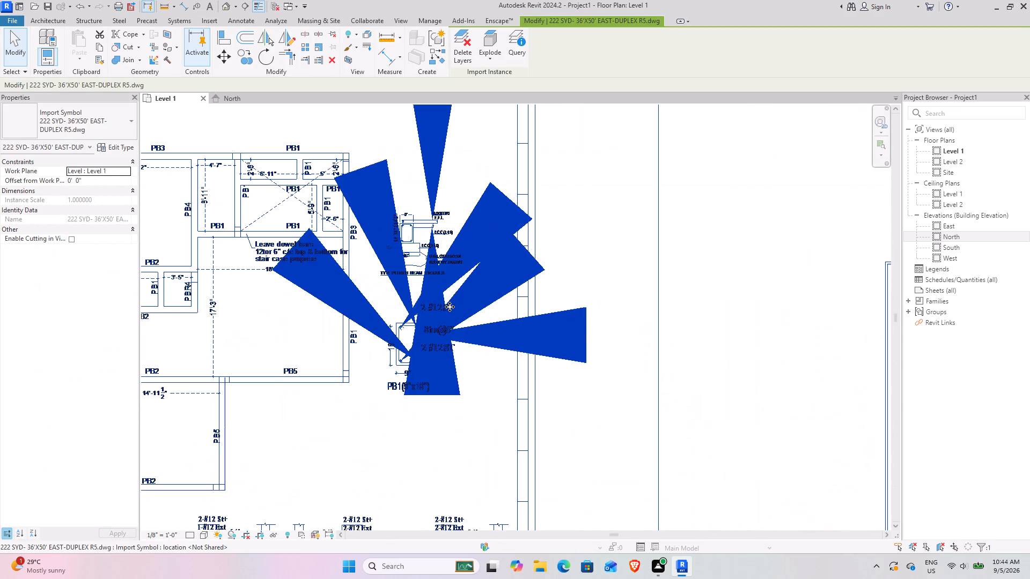
{"action": "left_click", "coordinate": [694, 289]}
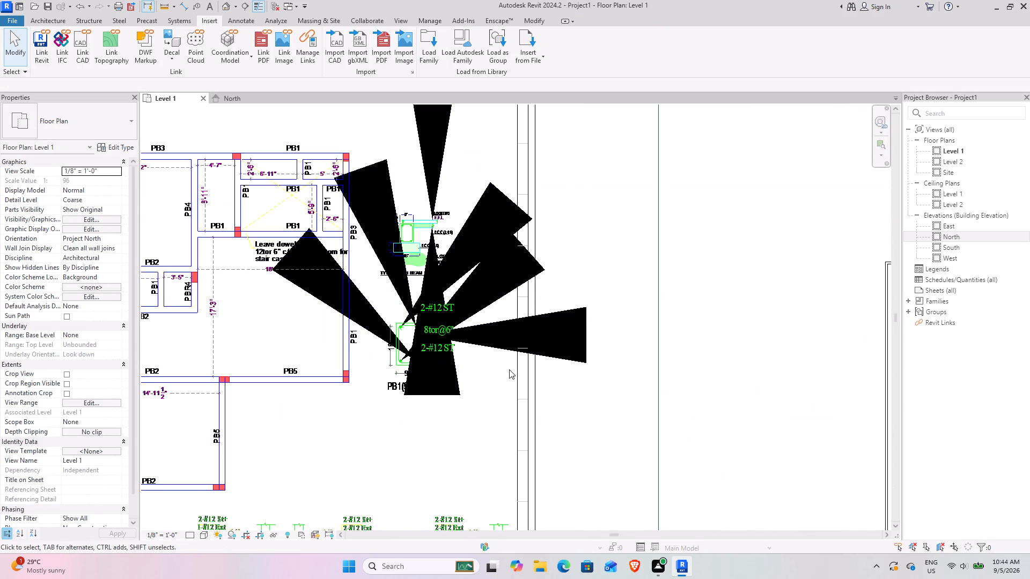
{"action": "scroll", "coordinate": [474, 317], "scroll_direction": "down", "scroll_amount": 15}
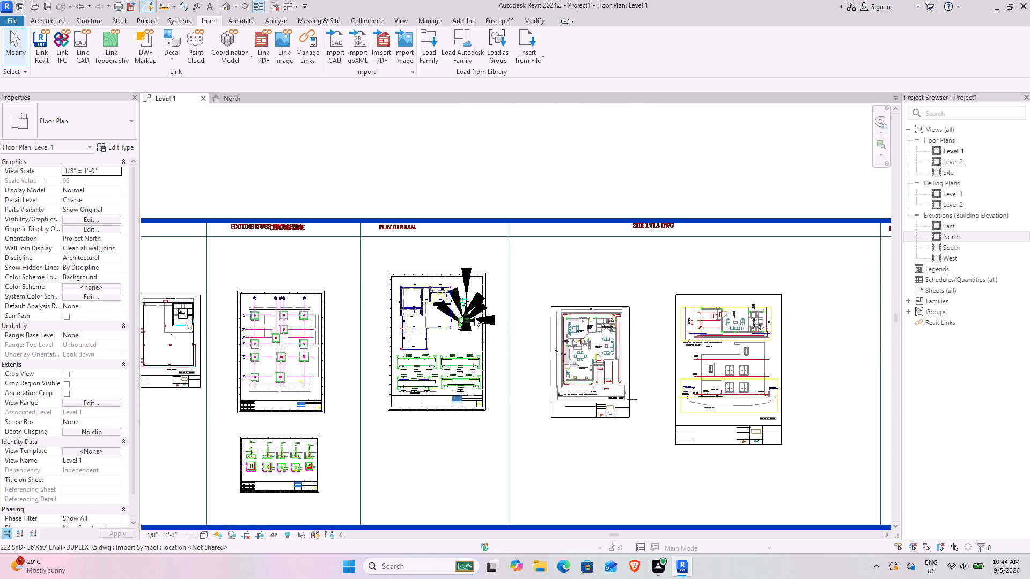
Examine the line elevations in the imported drawing, especially the East elevation, and survey the whole row of sheets.
{"action": "scroll", "coordinate": [474, 317], "scroll_direction": "down", "scroll_amount": 1}
{"action": "middle_click_drag", "start_coordinate": [709, 347], "coordinate": [320, 357]}
{"action": "scroll", "coordinate": [415, 336], "scroll_direction": "up", "scroll_amount": 4}
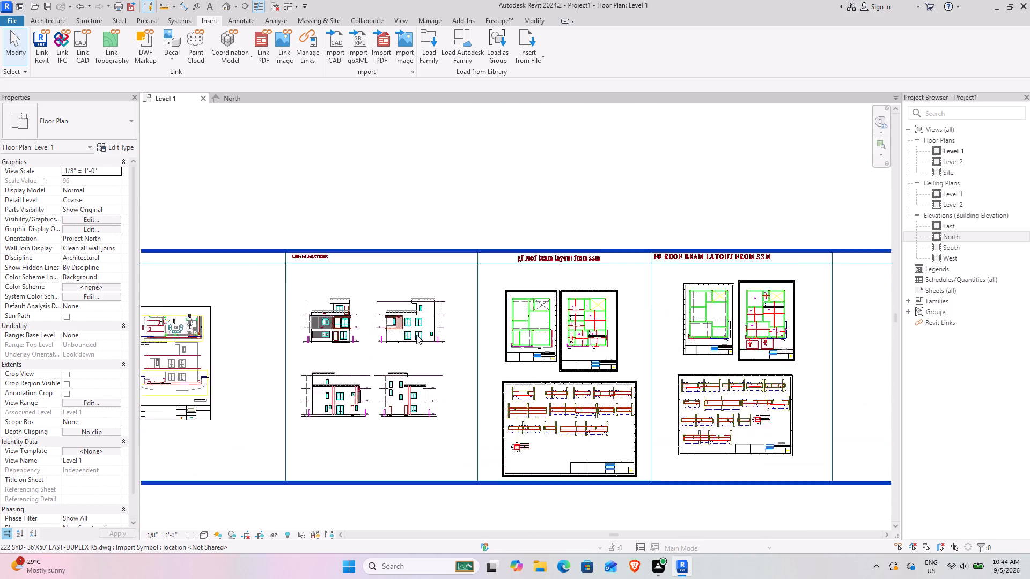
{"action": "scroll", "coordinate": [339, 358], "scroll_direction": "up", "scroll_amount": 7}
{"action": "scroll", "coordinate": [423, 301], "scroll_direction": "up", "scroll_amount": 1}
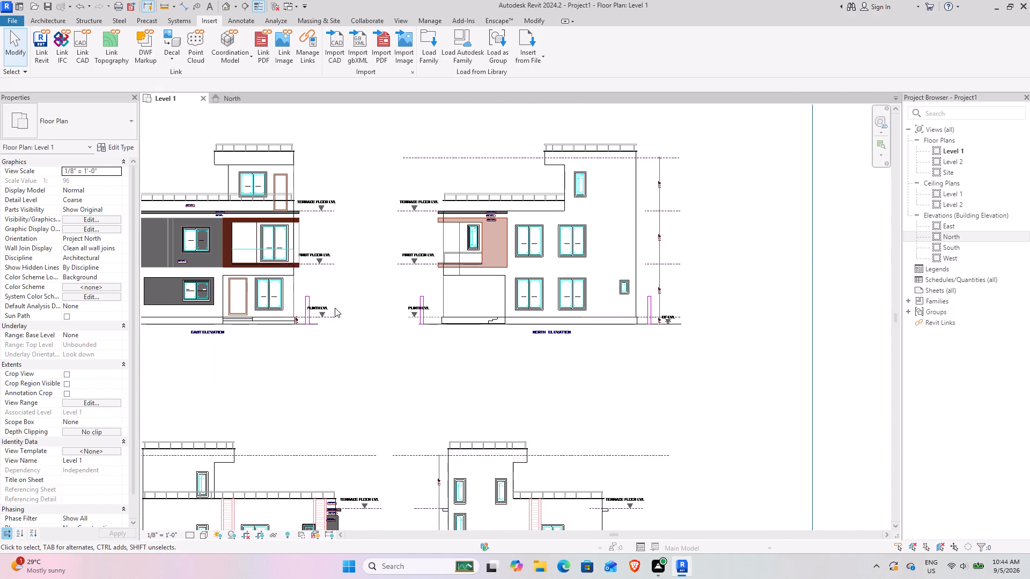
{"action": "scroll", "coordinate": [335, 308], "scroll_direction": "down", "scroll_amount": 2}
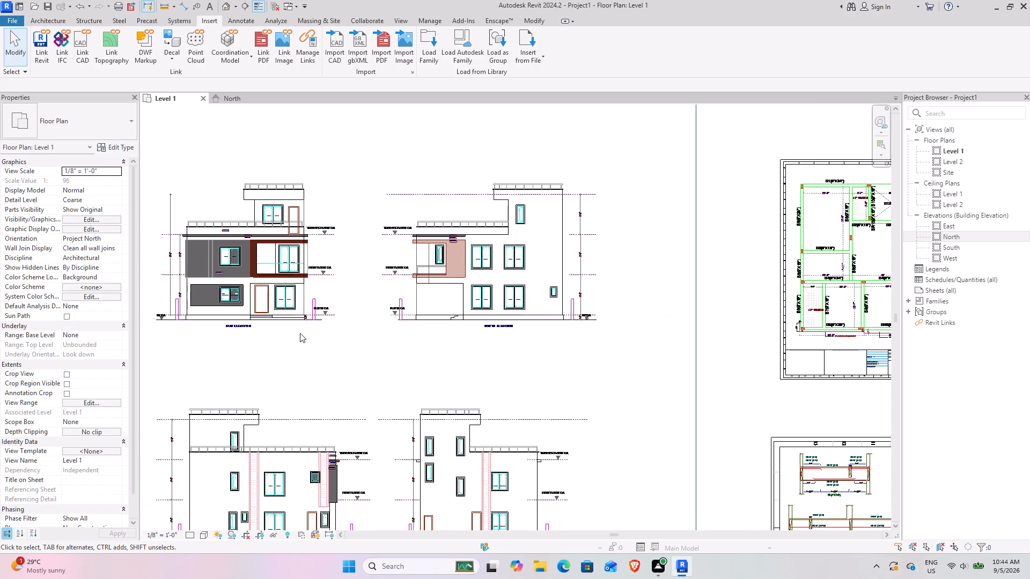
{"action": "middle_click_drag", "start_coordinate": [254, 357], "coordinate": [332, 308]}
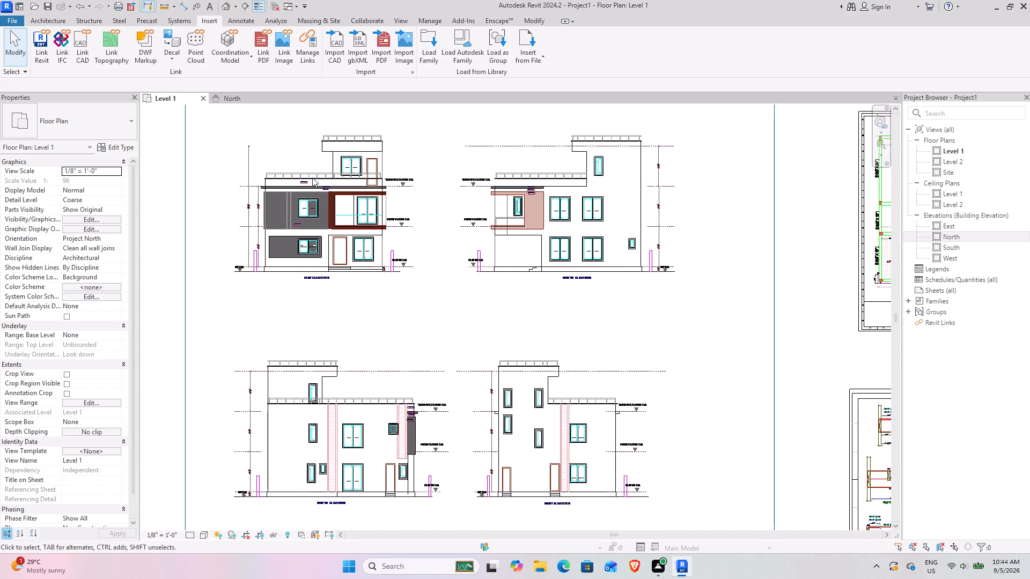
{"action": "scroll", "coordinate": [309, 170], "scroll_direction": "up", "scroll_amount": 3}
{"action": "scroll", "coordinate": [330, 208], "scroll_direction": "up", "scroll_amount": 4}
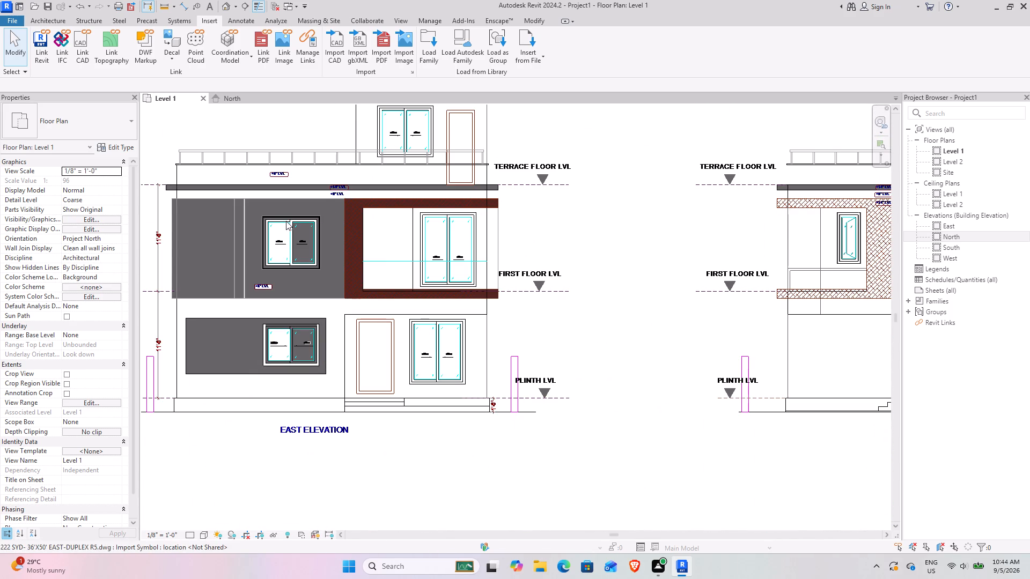
{"action": "scroll", "coordinate": [308, 314], "scroll_direction": "down", "scroll_amount": 12}
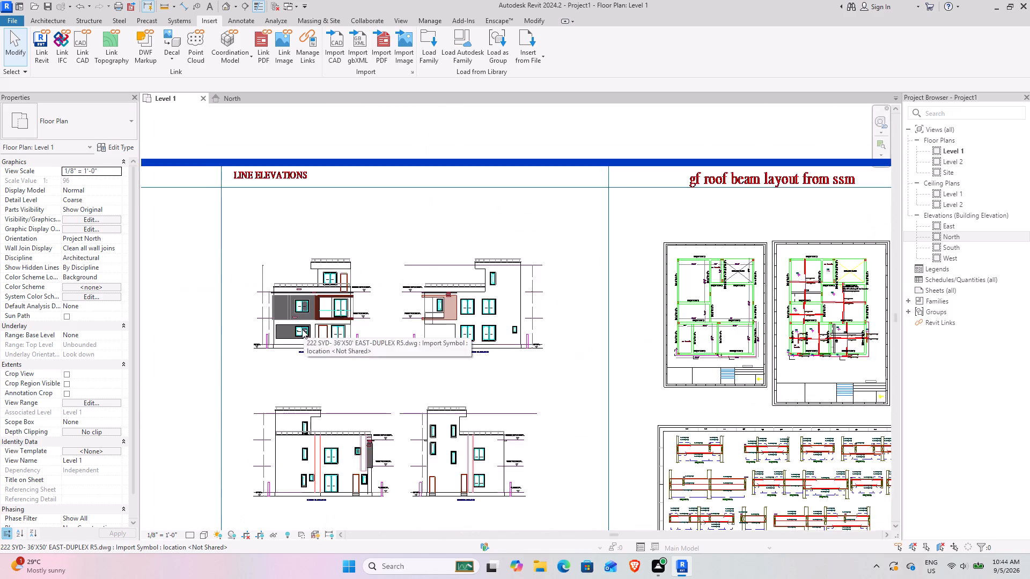
{"action": "scroll", "coordinate": [302, 329], "scroll_direction": "down", "scroll_amount": 8}
{"action": "middle_click_drag", "start_coordinate": [262, 348], "coordinate": [393, 300]}
{"action": "middle_click_drag", "start_coordinate": [308, 302], "coordinate": [493, 299]}
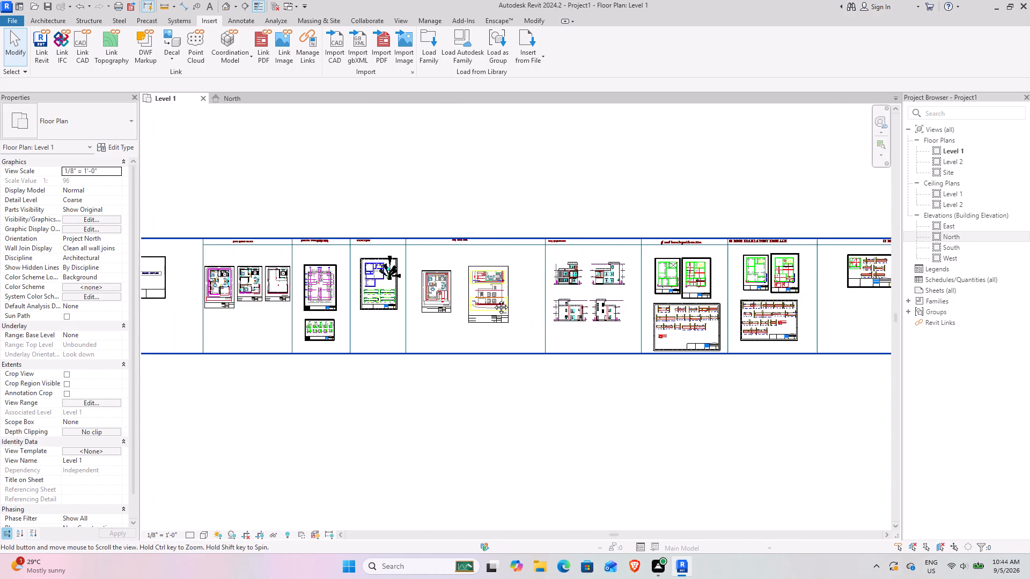
{"action": "middle_click_drag", "start_coordinate": [493, 299], "coordinate": [508, 298]}
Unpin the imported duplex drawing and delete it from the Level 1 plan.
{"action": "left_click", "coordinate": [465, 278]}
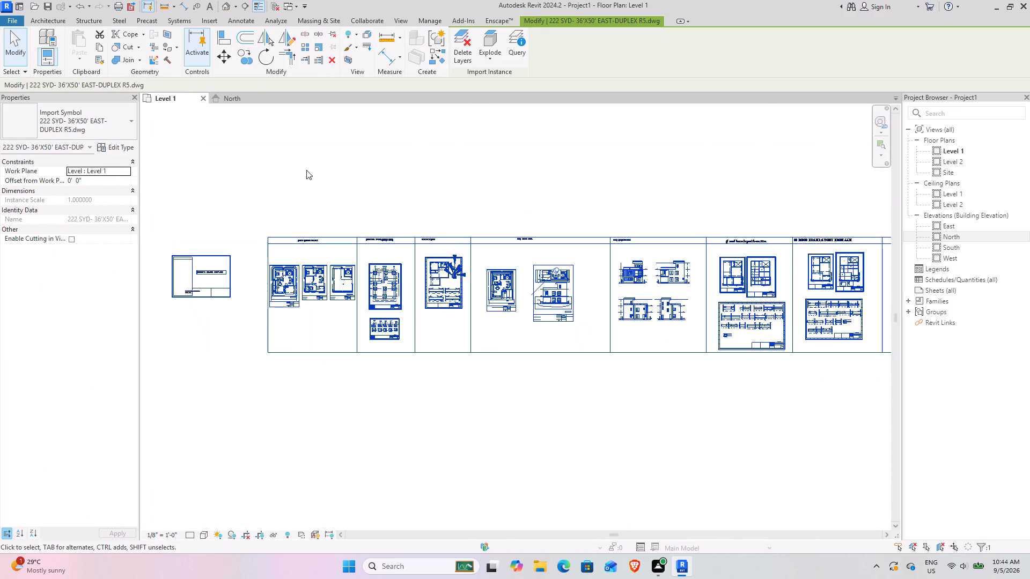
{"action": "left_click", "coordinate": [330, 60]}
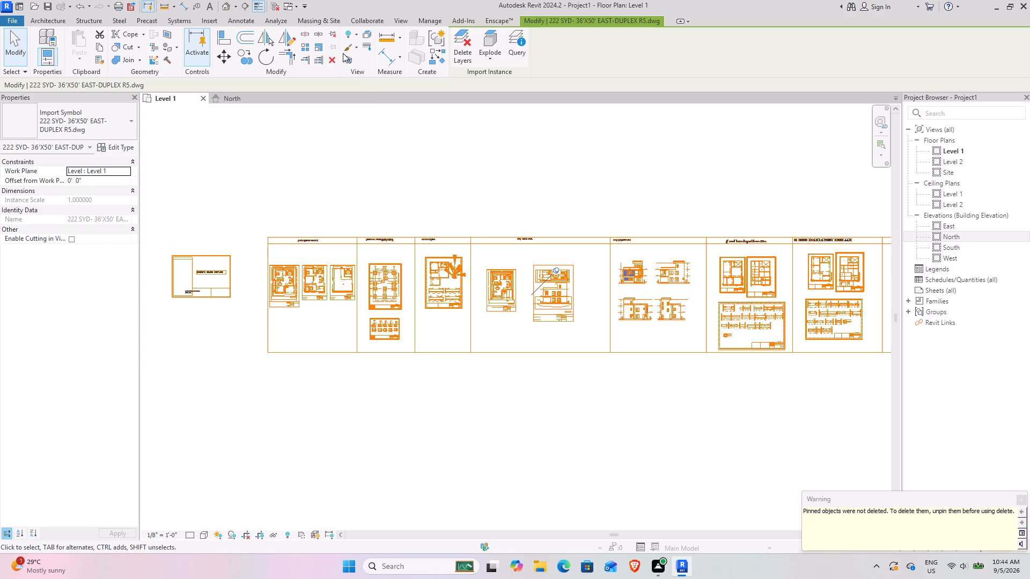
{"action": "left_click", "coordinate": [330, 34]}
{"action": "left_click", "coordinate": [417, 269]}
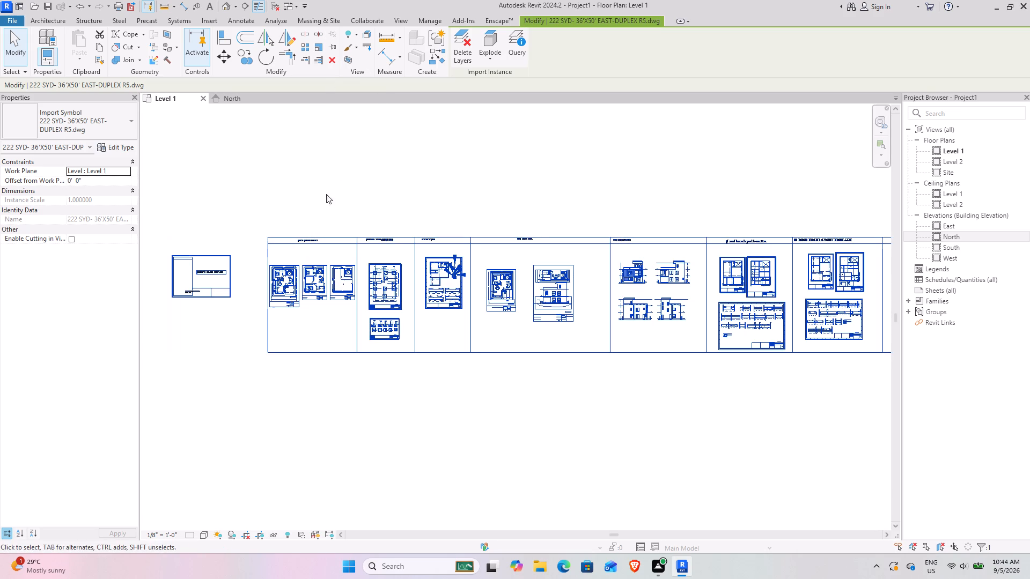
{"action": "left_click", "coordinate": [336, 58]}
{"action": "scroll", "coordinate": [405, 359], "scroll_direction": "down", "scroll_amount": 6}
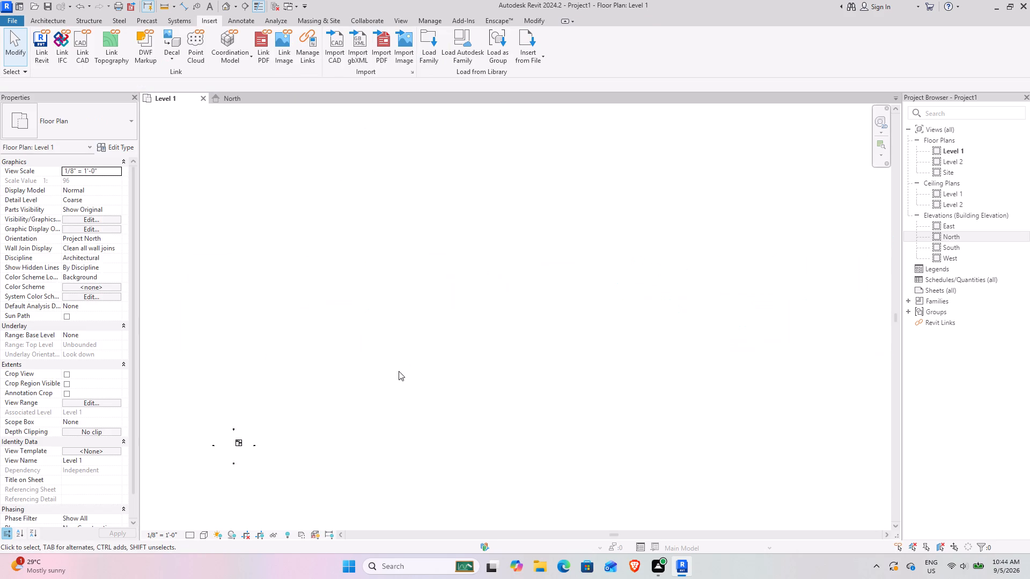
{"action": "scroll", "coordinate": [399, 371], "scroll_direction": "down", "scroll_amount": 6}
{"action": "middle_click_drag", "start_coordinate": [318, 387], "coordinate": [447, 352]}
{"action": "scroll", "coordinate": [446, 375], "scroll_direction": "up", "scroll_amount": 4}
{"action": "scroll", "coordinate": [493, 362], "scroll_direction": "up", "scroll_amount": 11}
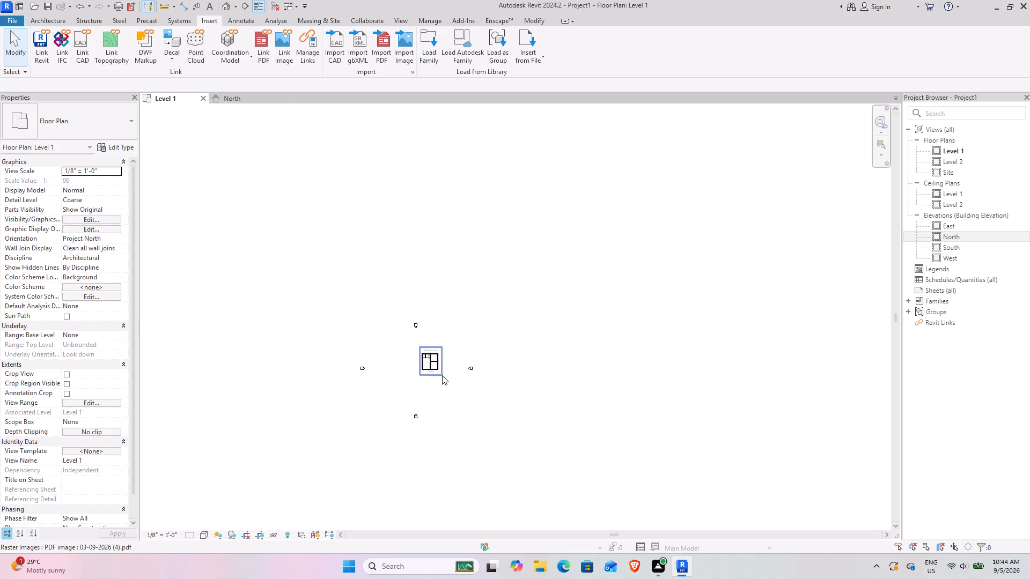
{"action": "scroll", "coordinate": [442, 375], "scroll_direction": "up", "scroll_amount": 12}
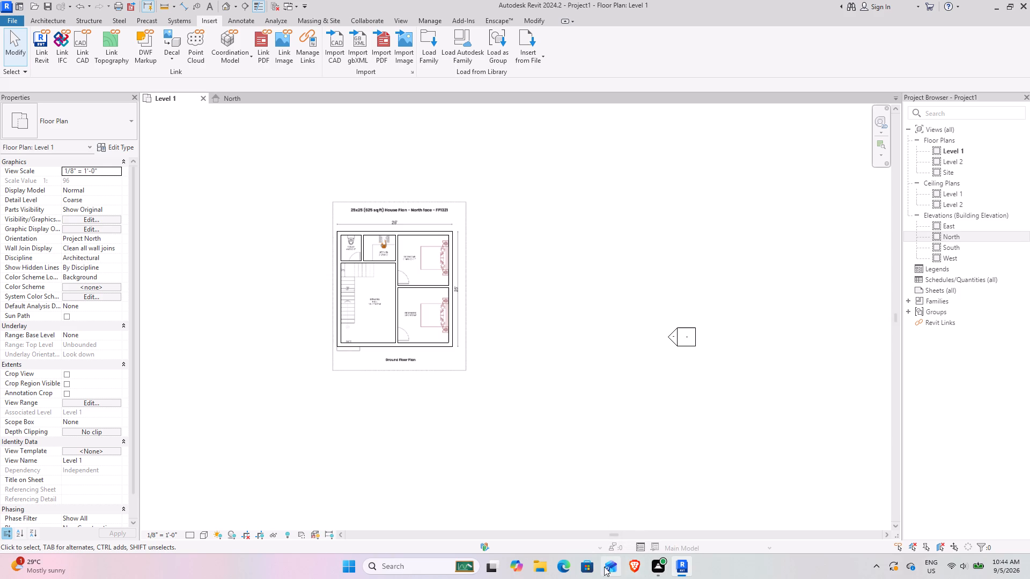
Open the recent drawing 222 SYD- 36'X50' EAST-DUPLEX R5 in AutoCAD 2024 and close the External References palette.
{"action": "left_click", "coordinate": [418, 574]}
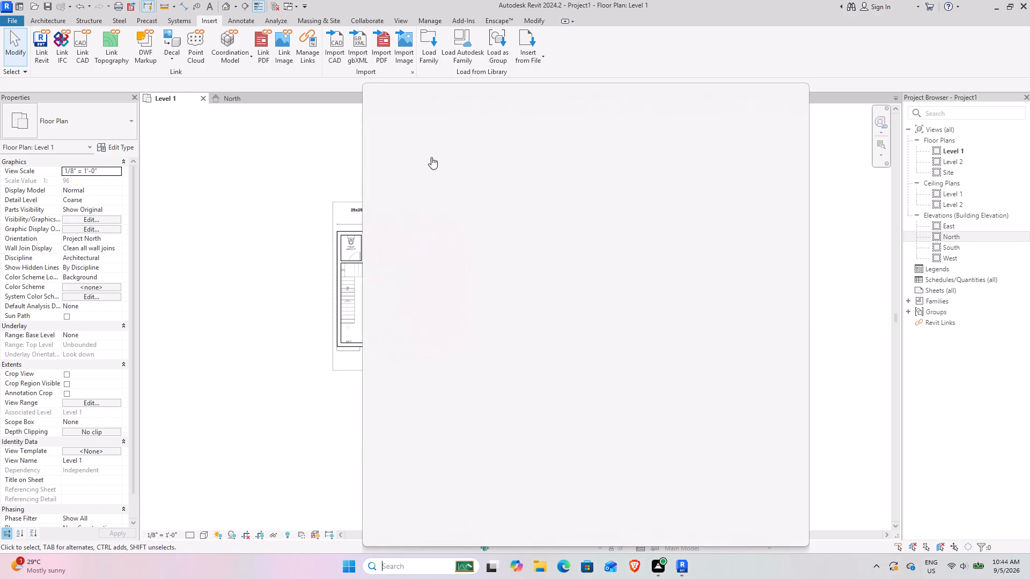
{"action": "left_click", "coordinate": [442, 176]}
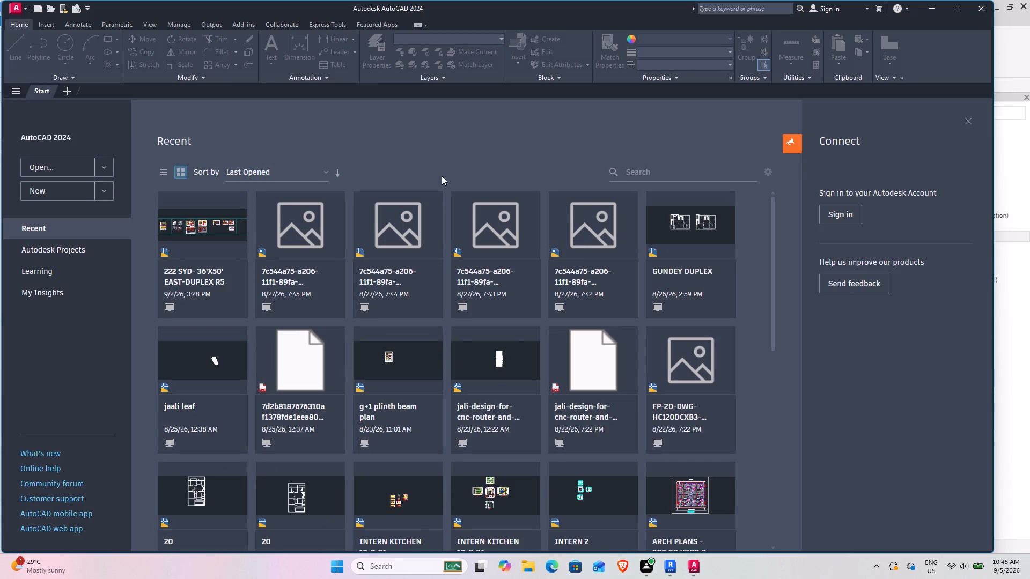
{"action": "double_click", "coordinate": [200, 224]}
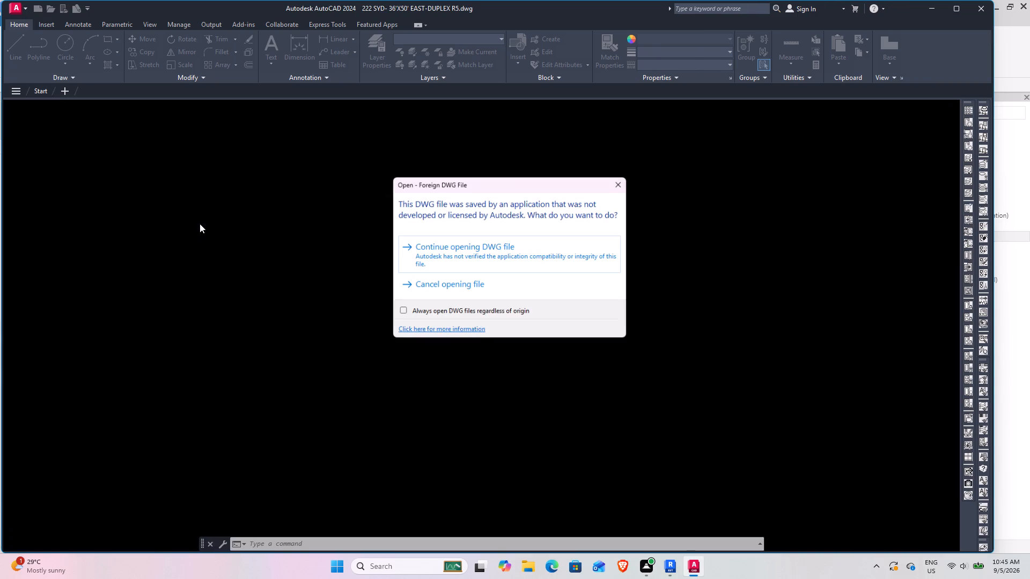
{"action": "left_click", "coordinate": [440, 247]}
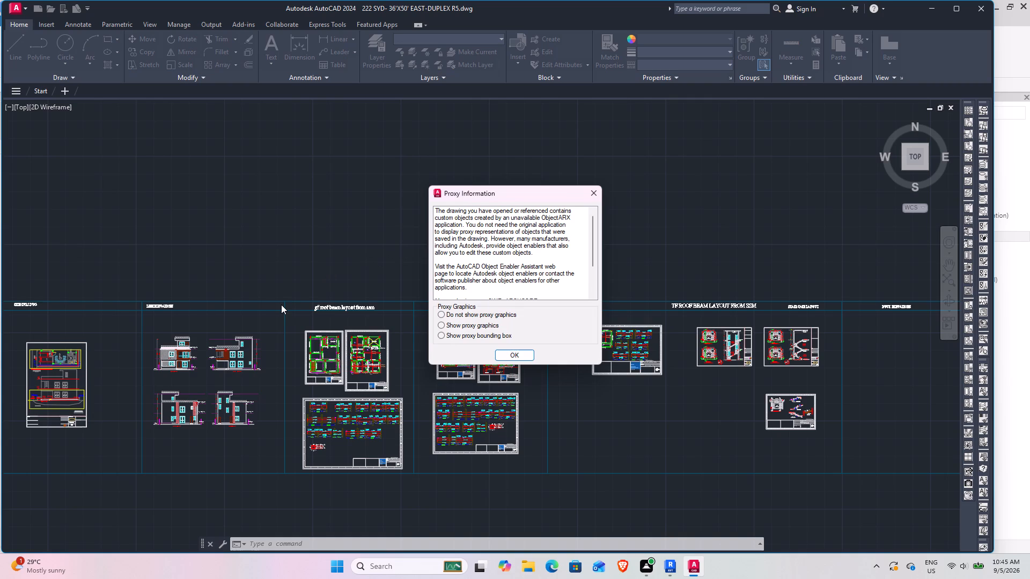
{"action": "left_click", "coordinate": [516, 355]}
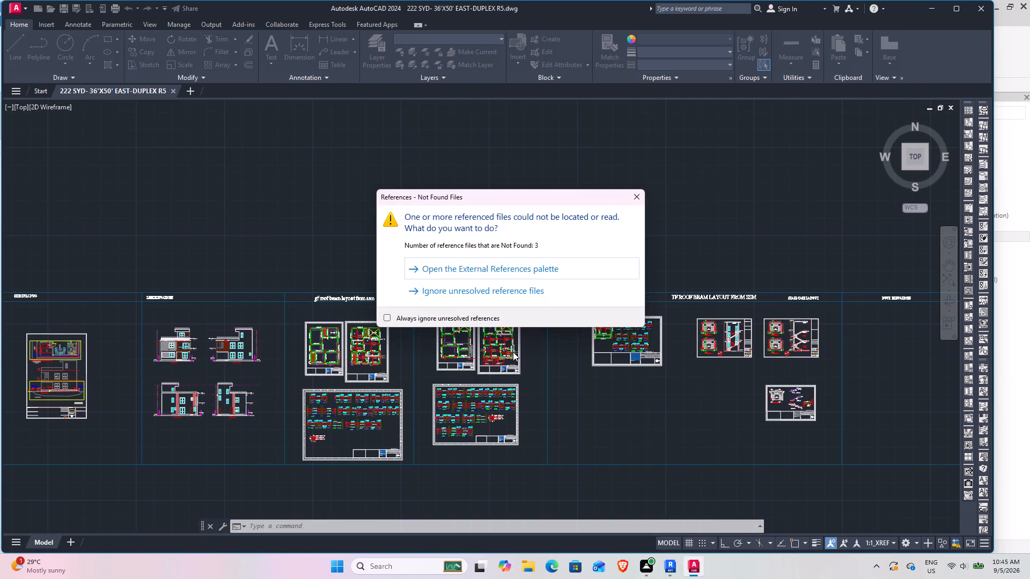
{"action": "left_click", "coordinate": [491, 269]}
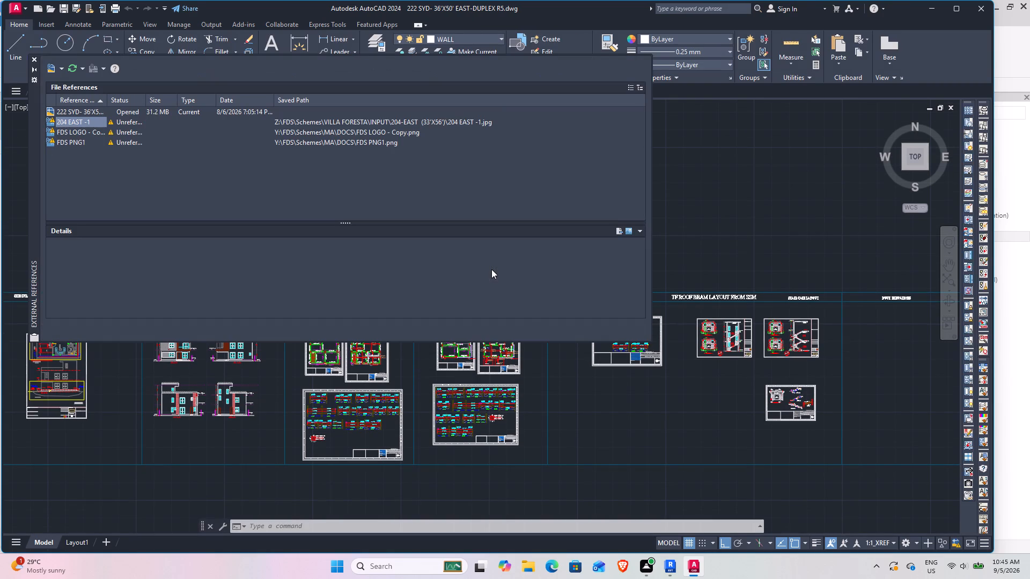
{"action": "left_click", "coordinate": [34, 56]}
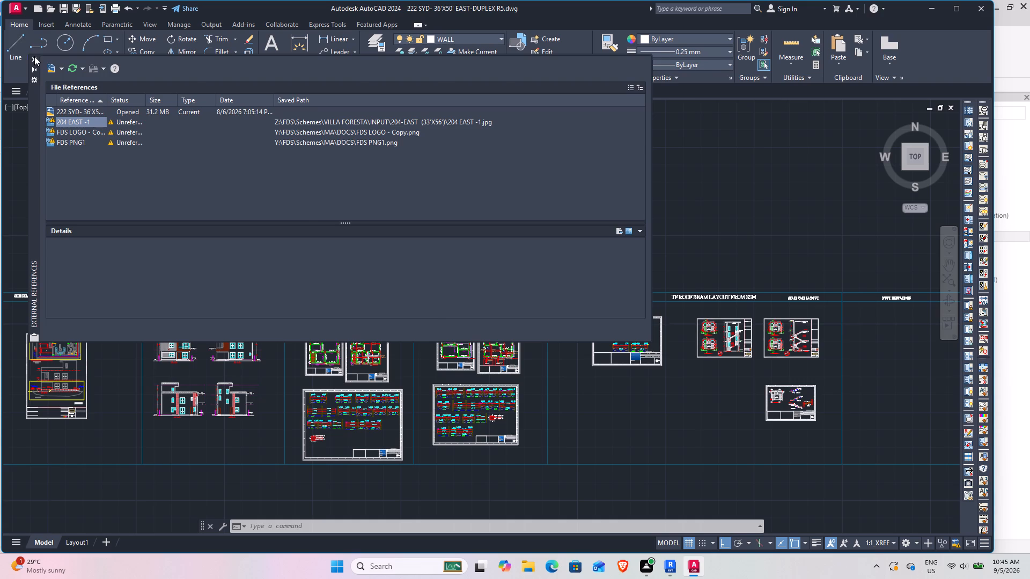
Examine the ground, first and terrace floor plan sheets under FINAL FLOOR PLANS, including the ground floor living and dining areas.
{"action": "scroll", "coordinate": [186, 381], "scroll_direction": "down", "scroll_amount": 3}
{"action": "middle_click_drag", "start_coordinate": [146, 383], "coordinate": [414, 290]}
{"action": "scroll", "coordinate": [267, 287], "scroll_direction": "up", "scroll_amount": 6}
{"action": "scroll", "coordinate": [239, 288], "scroll_direction": "down", "scroll_amount": 3}
{"action": "middle_click_drag", "start_coordinate": [239, 288], "coordinate": [355, 338]}
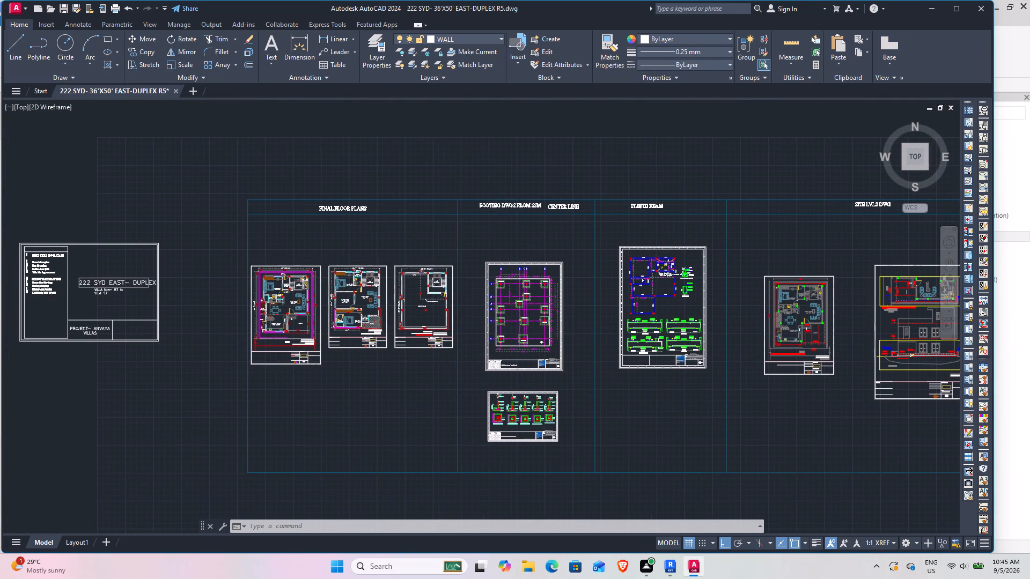
{"action": "scroll", "coordinate": [305, 332], "scroll_direction": "up", "scroll_amount": 3}
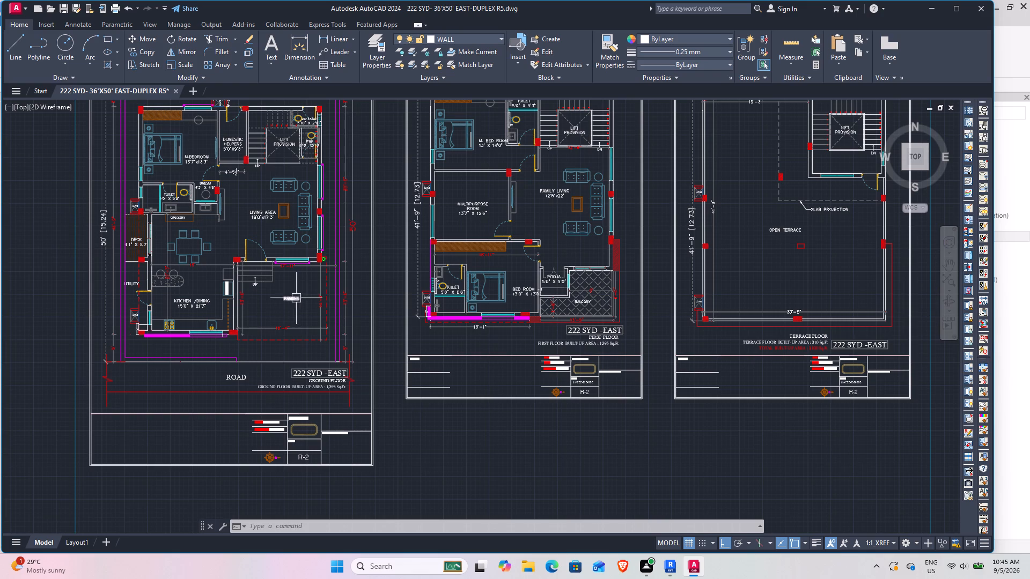
{"action": "middle_click_drag", "start_coordinate": [278, 280], "coordinate": [315, 329]}
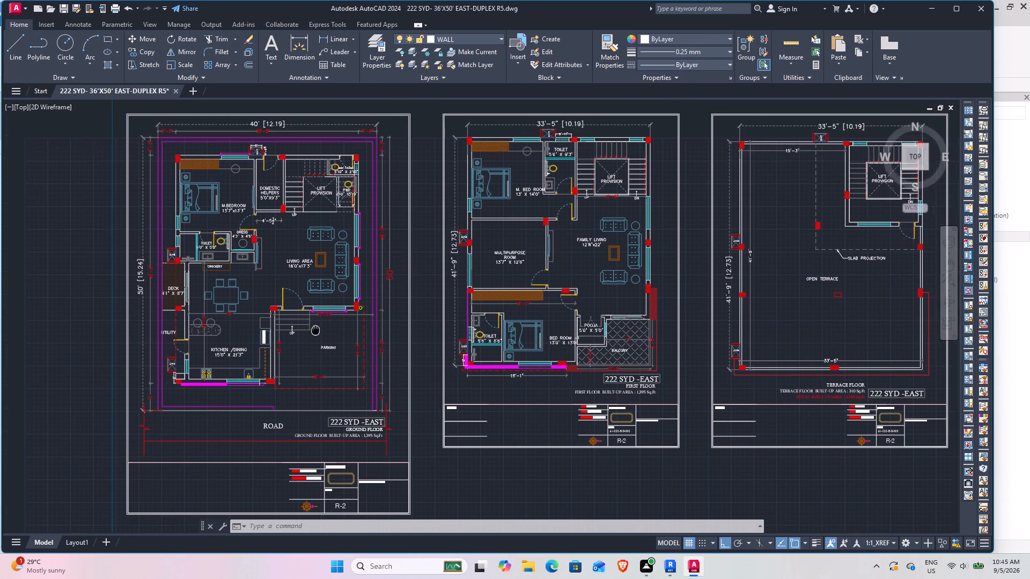
{"action": "middle_click_drag", "start_coordinate": [315, 329], "coordinate": [313, 329]}
{"action": "scroll", "coordinate": [228, 246], "scroll_direction": "up", "scroll_amount": 2}
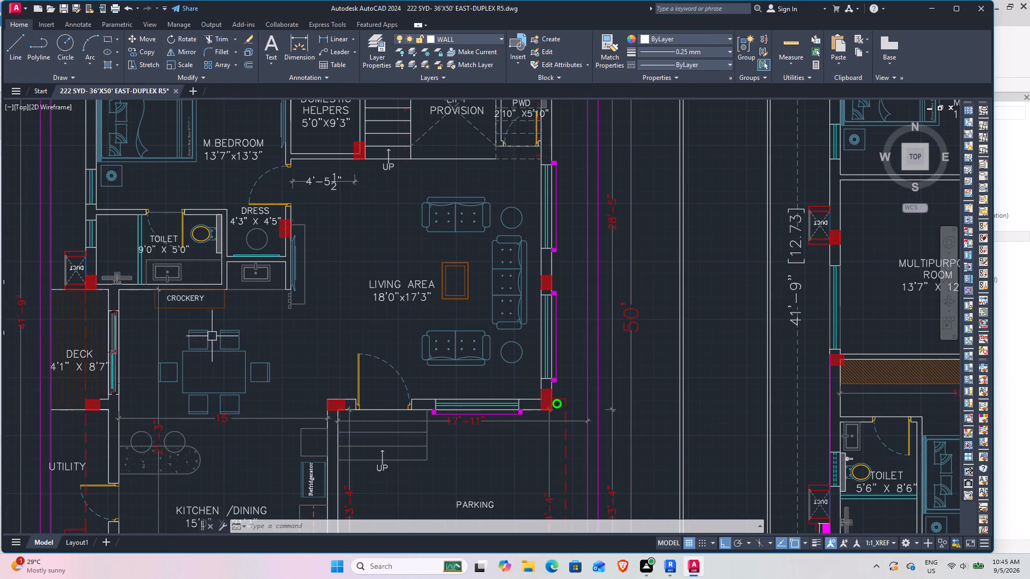
{"action": "scroll", "coordinate": [279, 345], "scroll_direction": "down", "scroll_amount": 2}
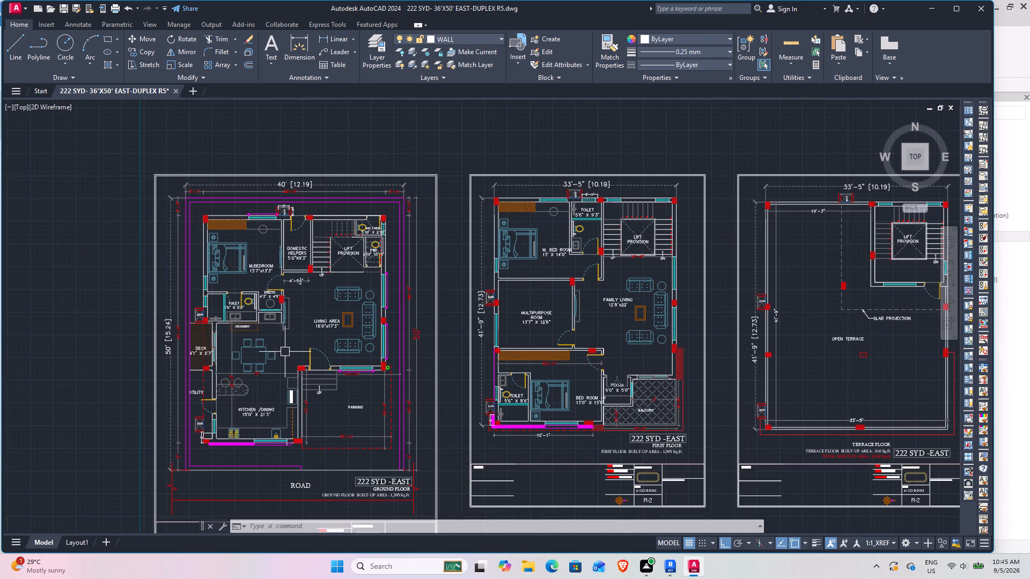
{"action": "middle_click_drag", "start_coordinate": [273, 350], "coordinate": [224, 242]}
{"action": "scroll", "coordinate": [236, 274], "scroll_direction": "down", "scroll_amount": 3}
{"action": "middle_click_drag", "start_coordinate": [238, 279], "coordinate": [293, 302]}
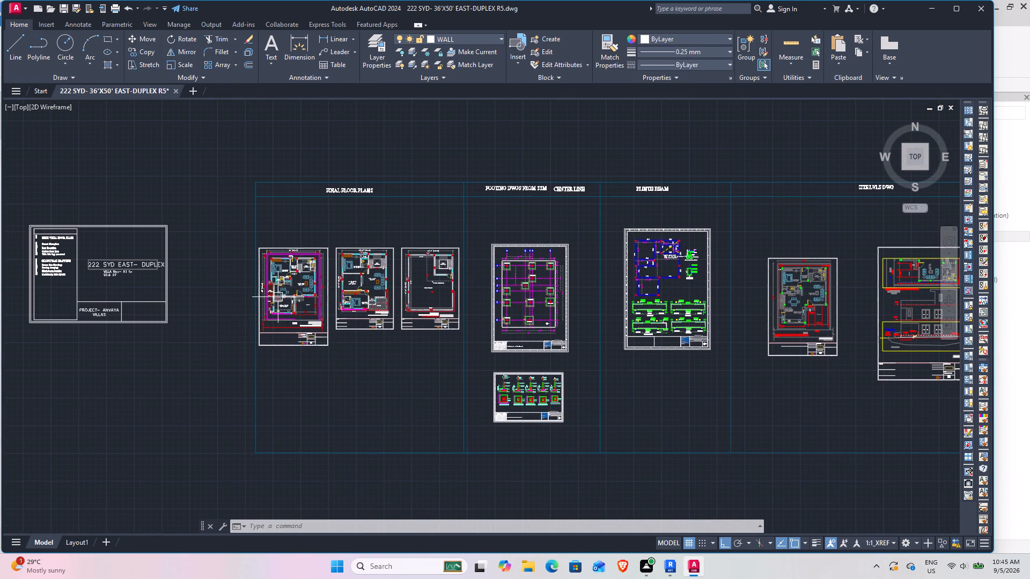
{"action": "scroll", "coordinate": [308, 286], "scroll_direction": "up", "scroll_amount": 3}
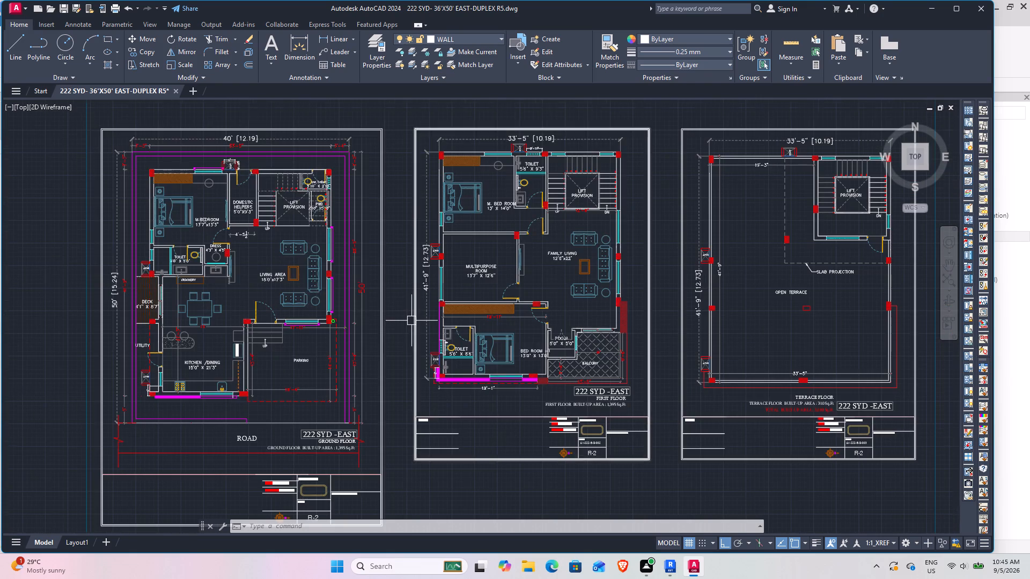
{"action": "scroll", "coordinate": [411, 321], "scroll_direction": "down", "scroll_amount": 1}
{"action": "middle_click_drag", "start_coordinate": [402, 317], "coordinate": [279, 296]}
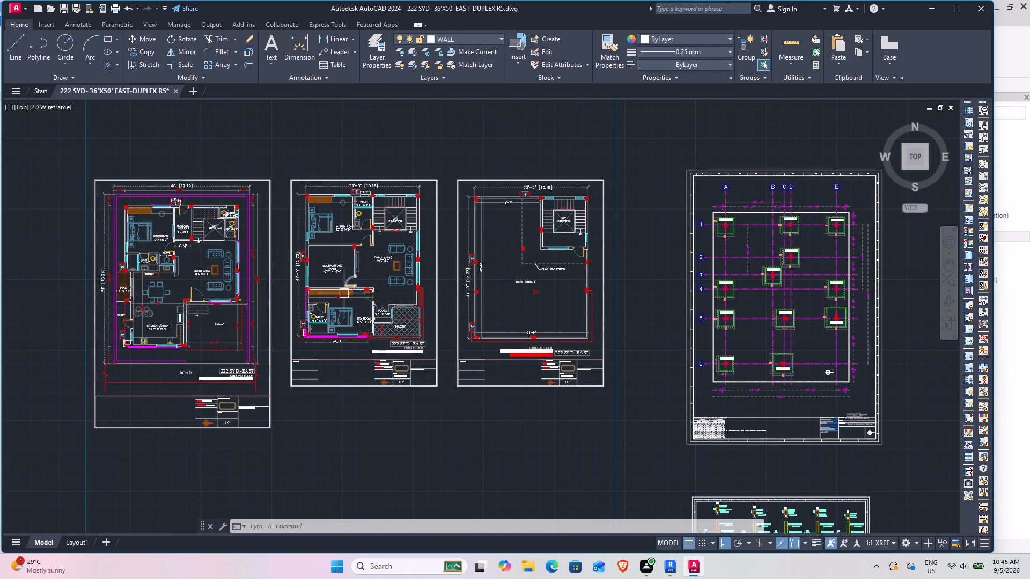
Examine the first floor plan and the ground floor's service toilet and PWD corner beside the lift provision.
{"action": "scroll", "coordinate": [219, 374], "scroll_direction": "up", "scroll_amount": 3}
{"action": "scroll", "coordinate": [217, 355], "scroll_direction": "down", "scroll_amount": 3}
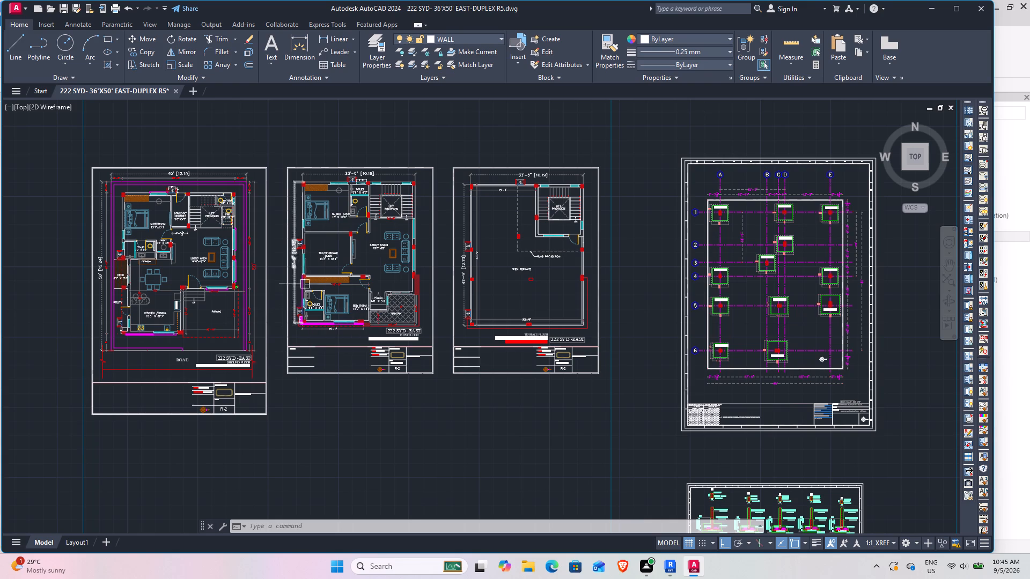
{"action": "scroll", "coordinate": [248, 220], "scroll_direction": "up", "scroll_amount": 2}
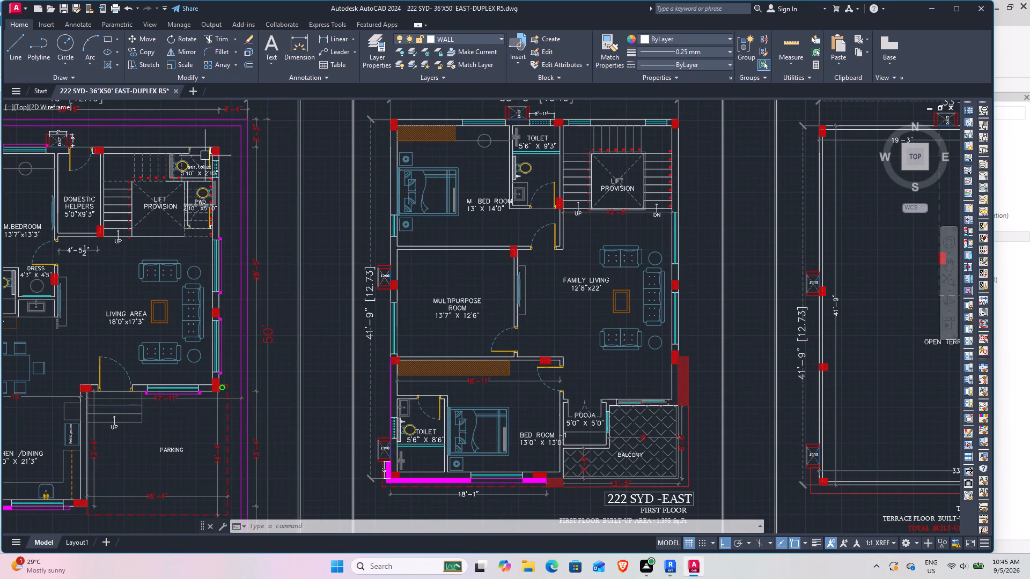
{"action": "scroll", "coordinate": [163, 125], "scroll_direction": "up", "scroll_amount": 3}
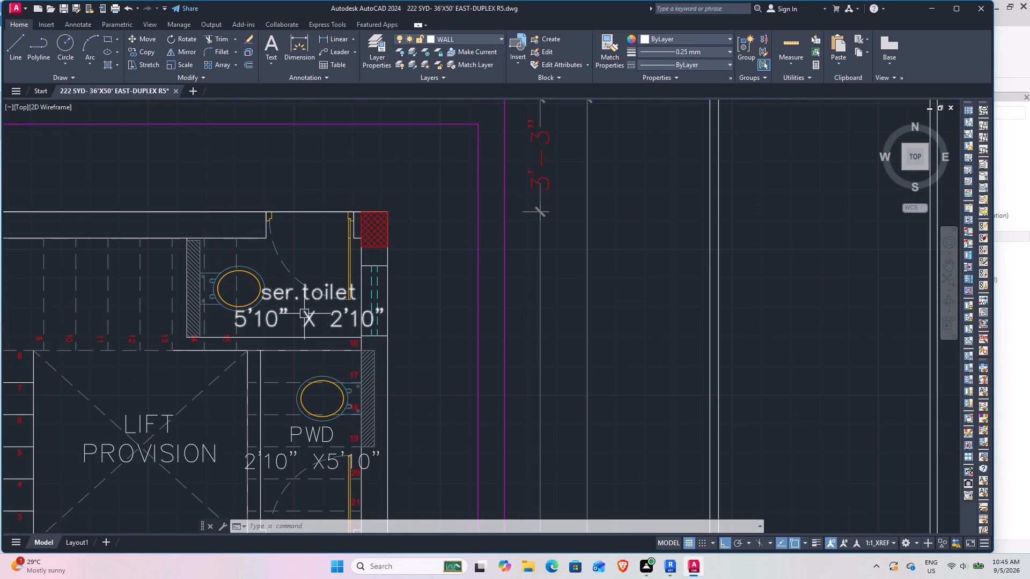
{"action": "scroll", "coordinate": [304, 314], "scroll_direction": "down", "scroll_amount": 3}
{"action": "middle_click_drag", "start_coordinate": [171, 375], "coordinate": [170, 264]}
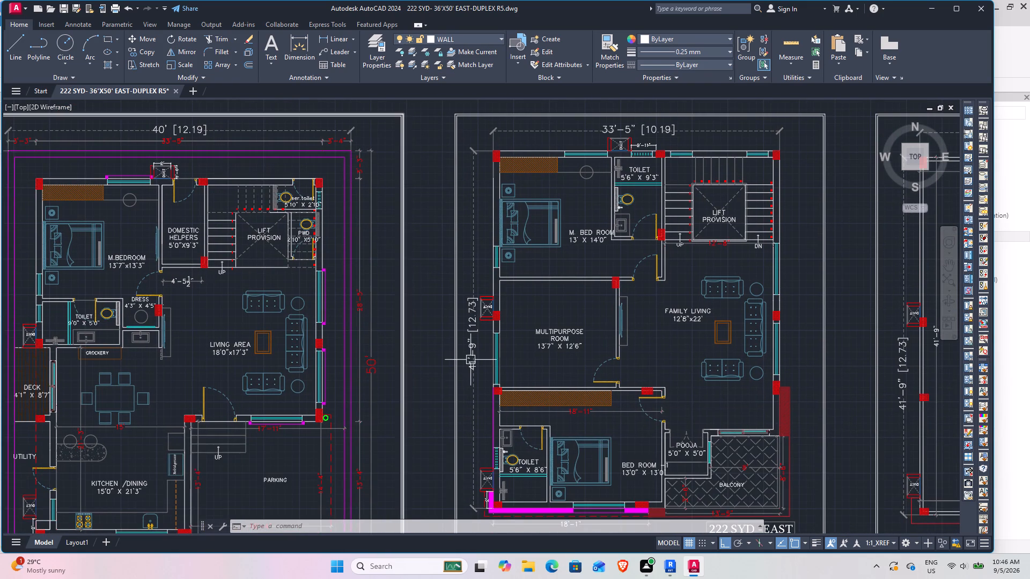
Copy the complete ground, first and terrace floor plan sheets to the clipboard.
{"action": "scroll", "coordinate": [451, 302], "scroll_direction": "down", "scroll_amount": 2}
{"action": "middle_click_drag", "start_coordinate": [504, 315], "coordinate": [391, 298]}
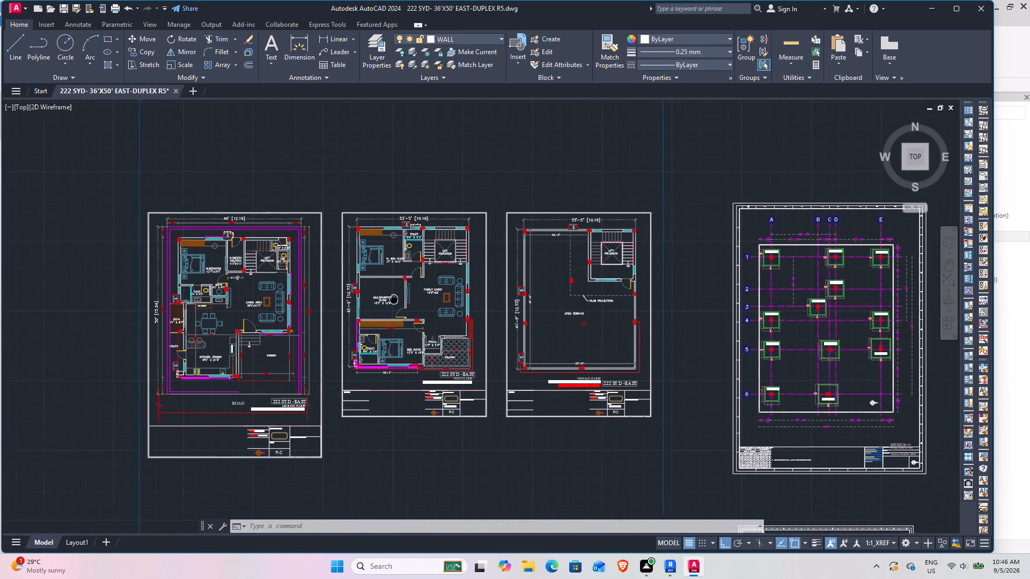
{"action": "middle_click_drag", "start_coordinate": [391, 298], "coordinate": [378, 298]}
{"action": "left_click", "coordinate": [67, 168]}
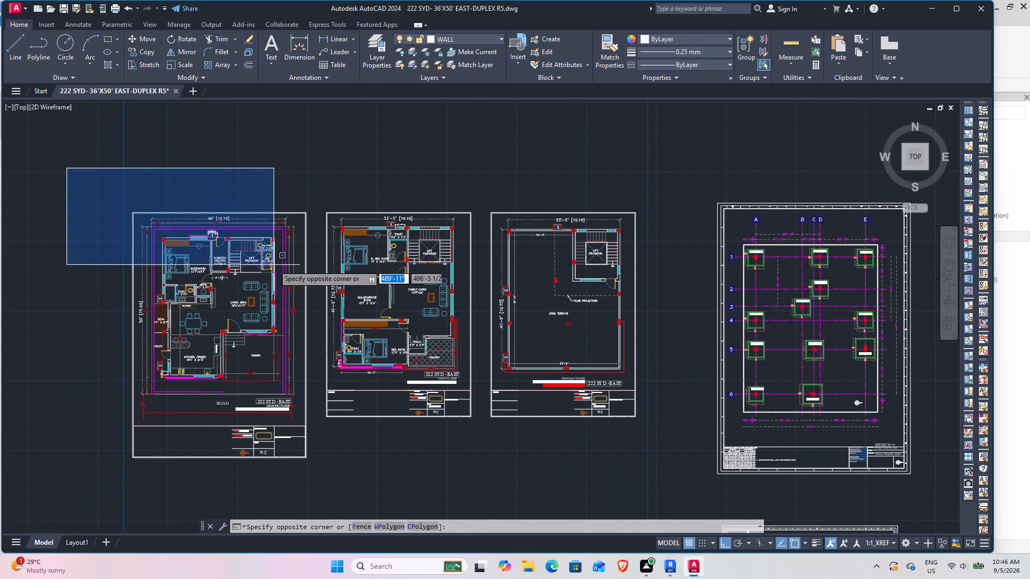
{"action": "left_click", "coordinate": [644, 466]}
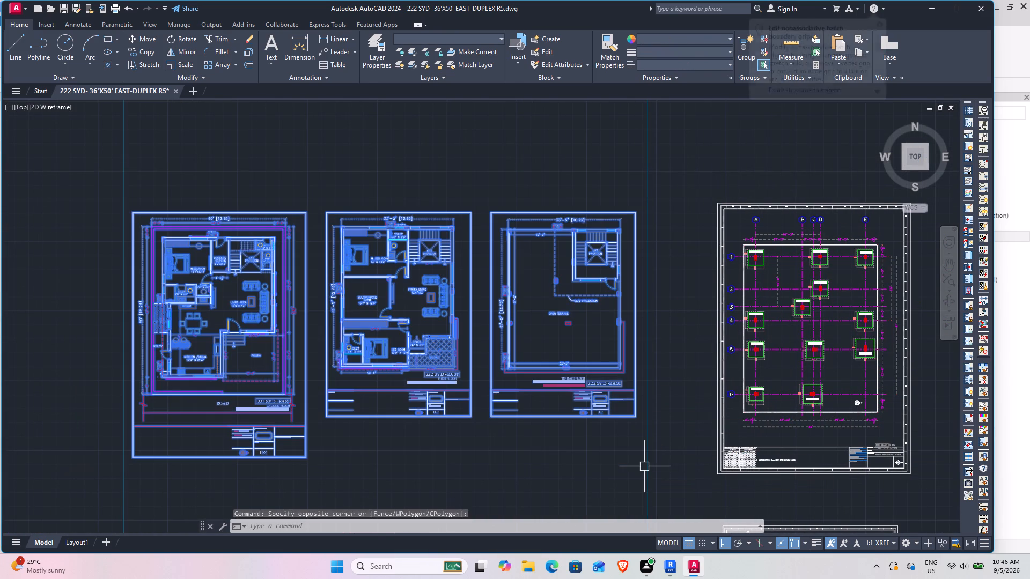
{"action": "key", "text": "ctrl+c"}
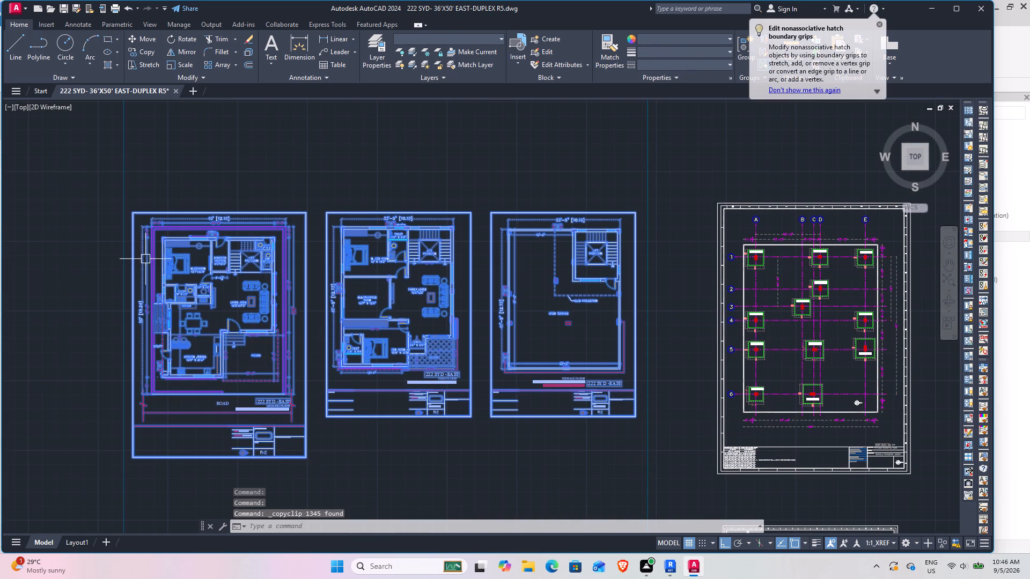
Create a new drawing and paste the three copied floor plan sheets near the origin.
{"action": "left_click", "coordinate": [195, 92]}
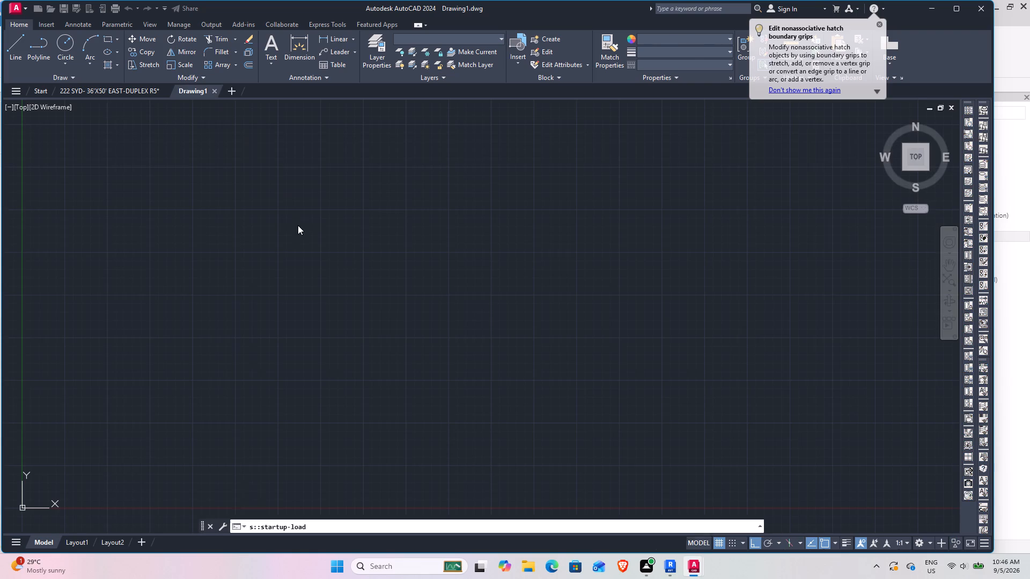
{"action": "key", "text": "ctrl+v"}
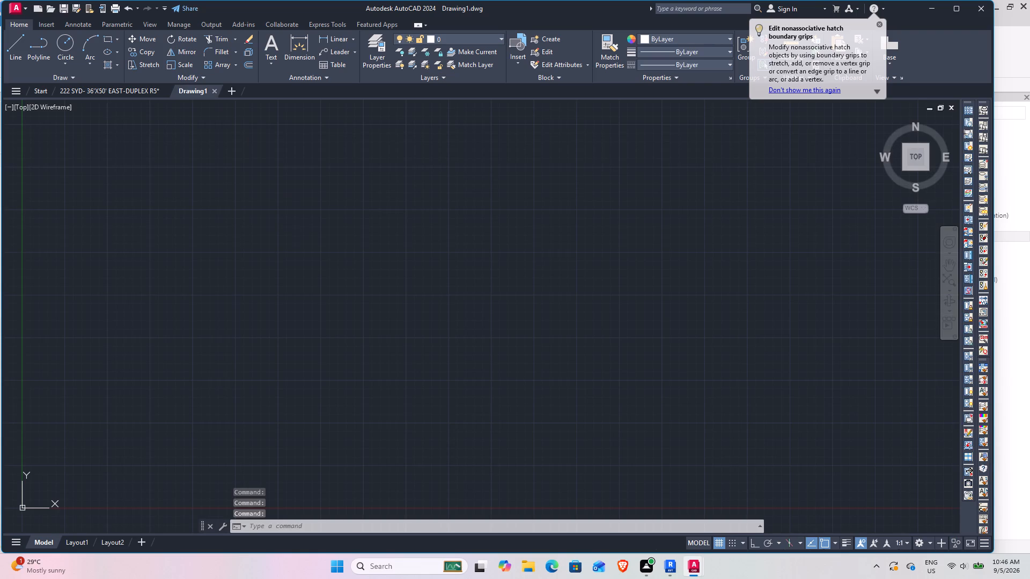
{"action": "scroll", "coordinate": [254, 350], "scroll_direction": "down", "scroll_amount": 15}
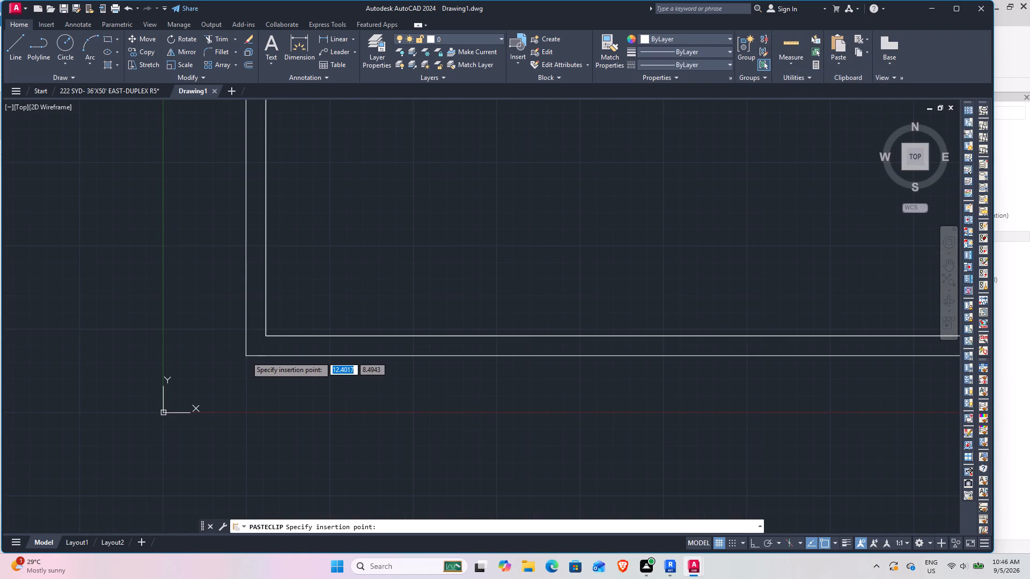
{"action": "scroll", "coordinate": [242, 300], "scroll_direction": "down", "scroll_amount": 5}
{"action": "left_click", "coordinate": [248, 339]}
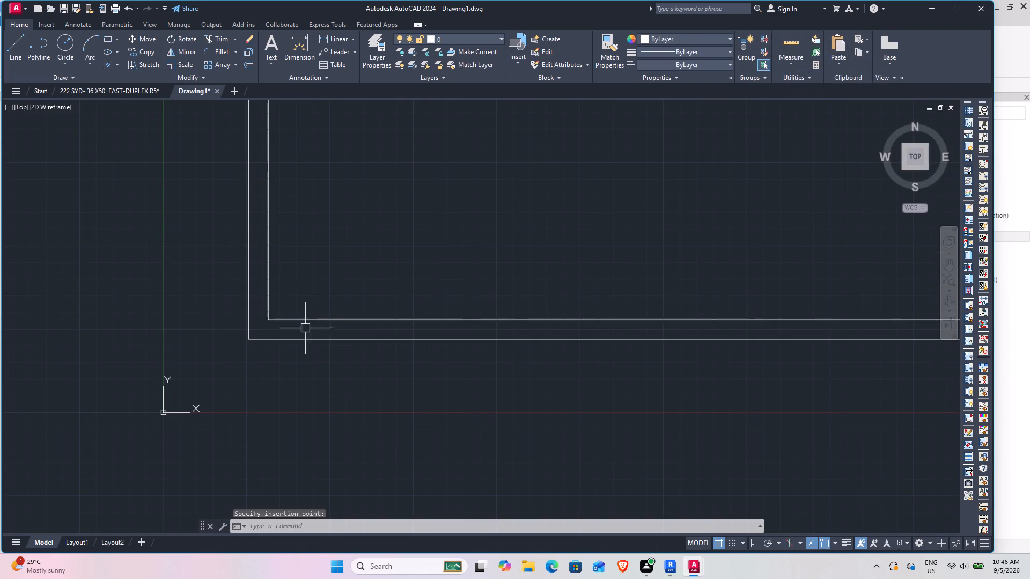
{"action": "scroll", "coordinate": [336, 314], "scroll_direction": "down", "scroll_amount": 9}
{"action": "middle_click_drag", "start_coordinate": [380, 292], "coordinate": [306, 323]}
{"action": "scroll", "coordinate": [278, 289], "scroll_direction": "up", "scroll_amount": 4}
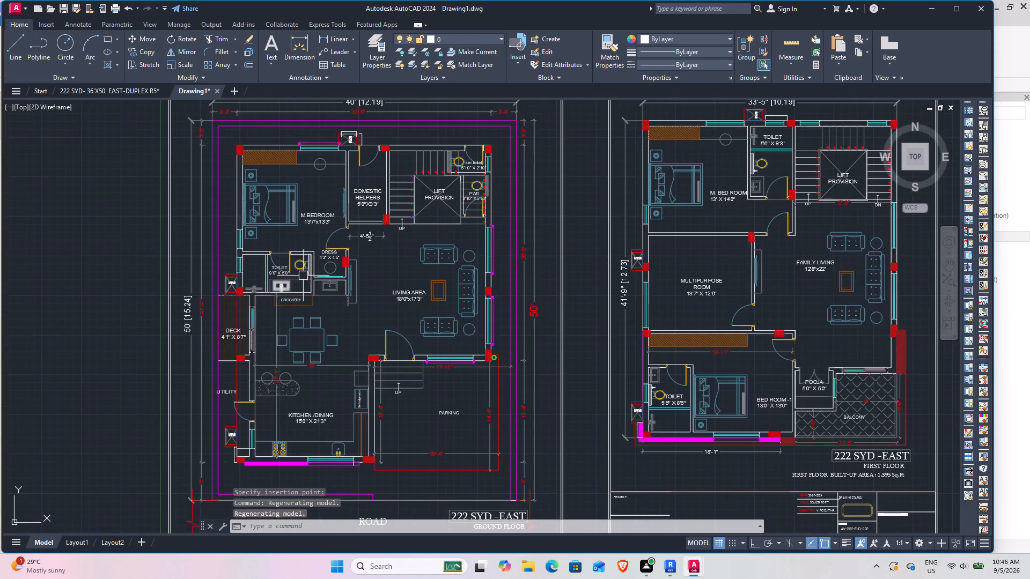
{"action": "scroll", "coordinate": [310, 272], "scroll_direction": "down", "scroll_amount": 4}
{"action": "middle_click_drag", "start_coordinate": [320, 270], "coordinate": [261, 270]}
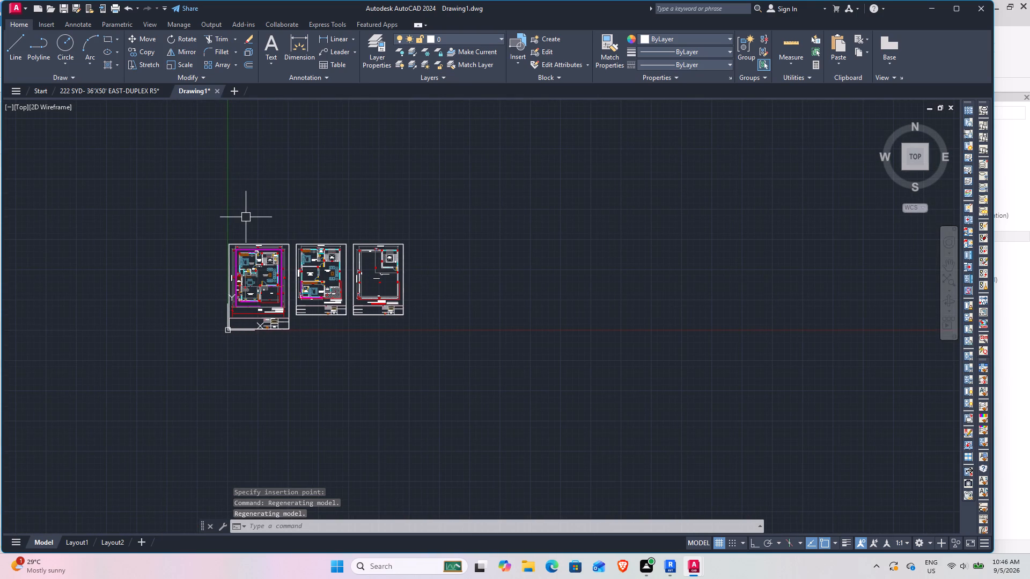
Save the new drawing as 5-9 FLOOR PLAN in the AUTO CAD folder, as an AutoCAD 2018 DWG.
{"action": "key", "text": "ctrl+s"}
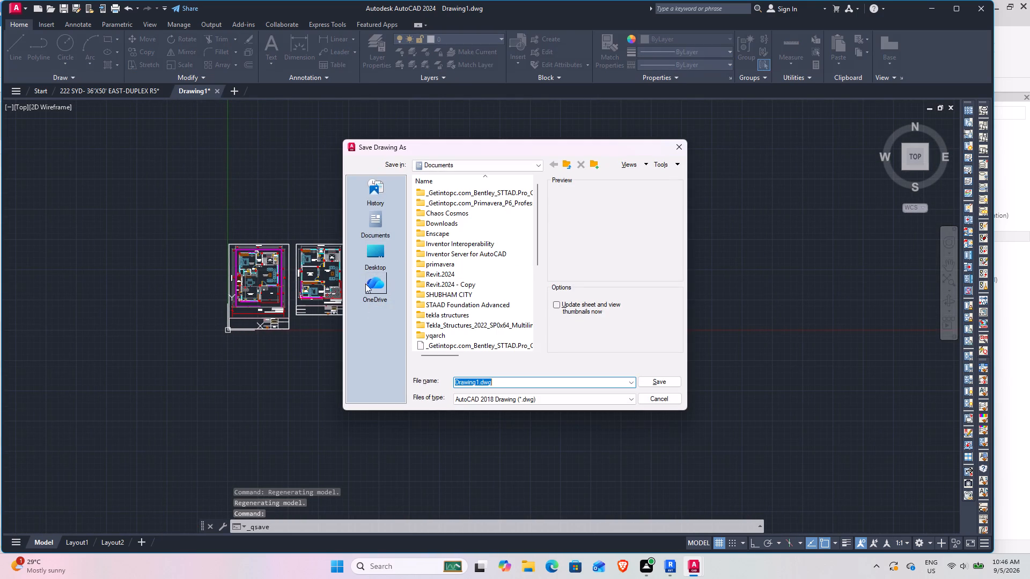
{"action": "left_click", "coordinate": [383, 247]}
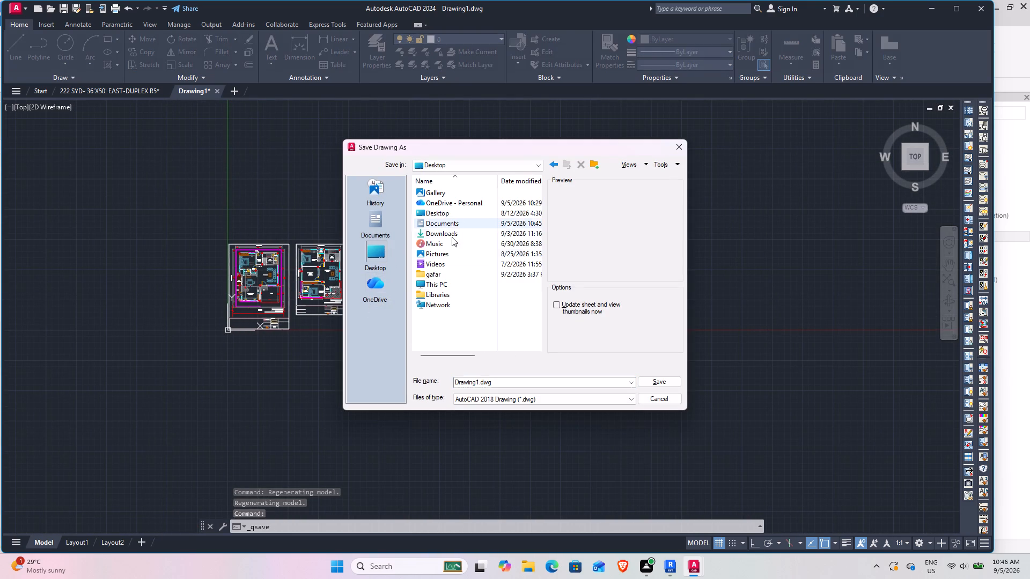
{"action": "double_click", "coordinate": [450, 272]}
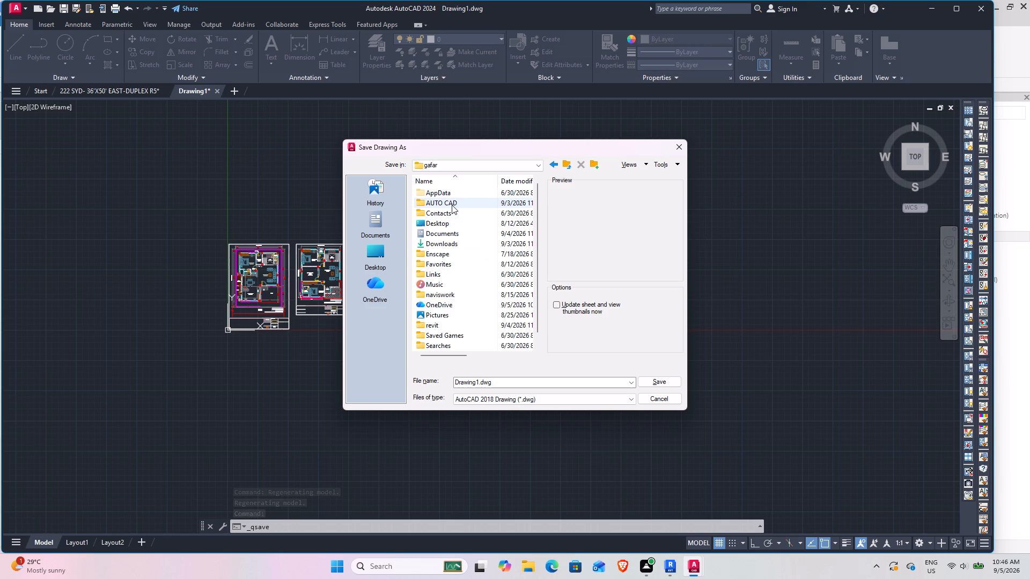
{"action": "double_click", "coordinate": [452, 205]}
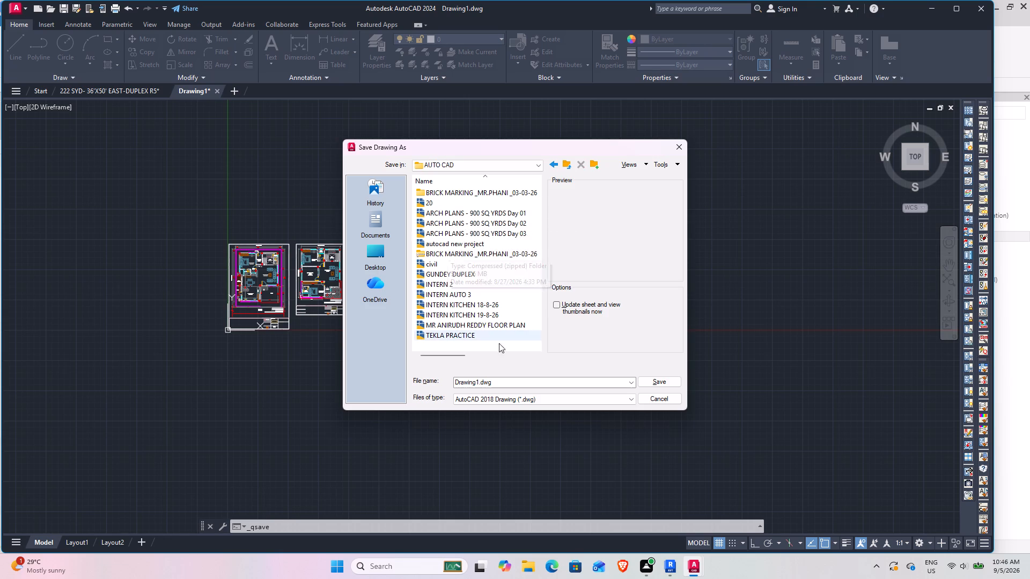
{"action": "left_click", "coordinate": [506, 381]}
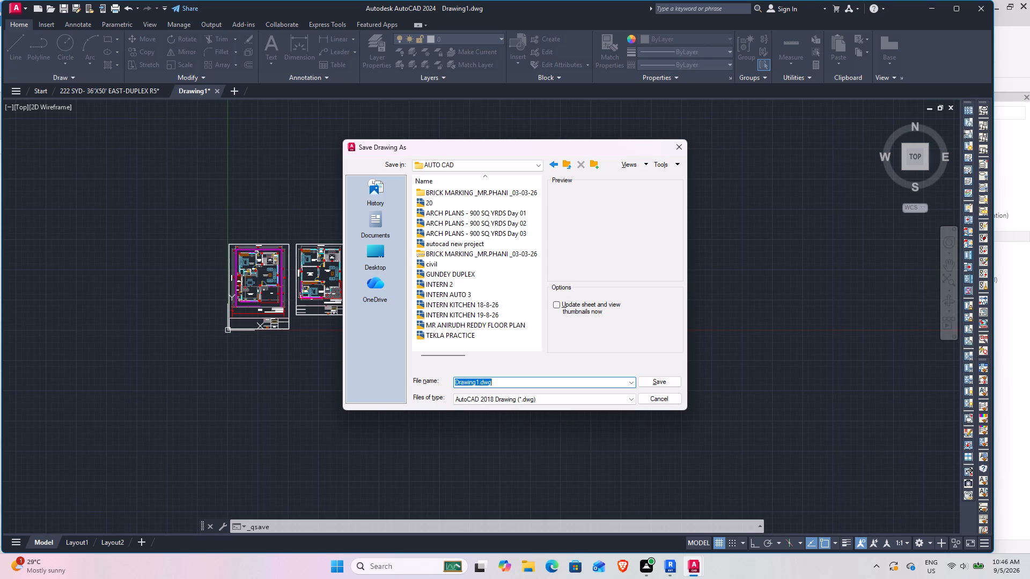
{"action": "type", "text": "5-9"}
{"action": "key", "text": "space"}
{"action": "key", "text": "g"}
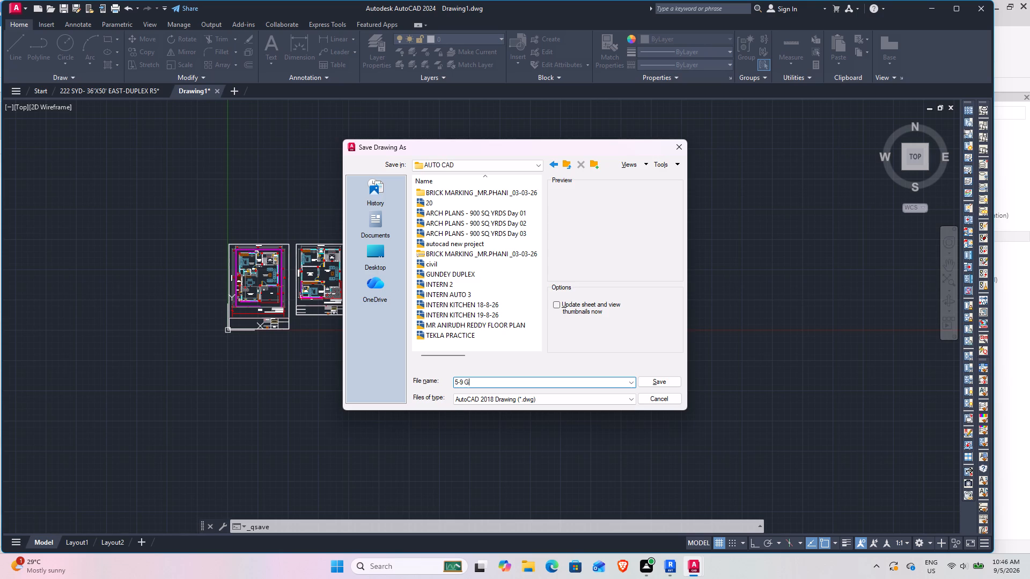
{"action": "key", "text": "BackSpace"}
{"action": "type", "text": "FLOOR"}
{"action": "key", "text": "space"}
{"action": "type", "text": "PLAND"}
{"action": "key", "text": "BackSpace"}
{"action": "left_click", "coordinate": [665, 387]}
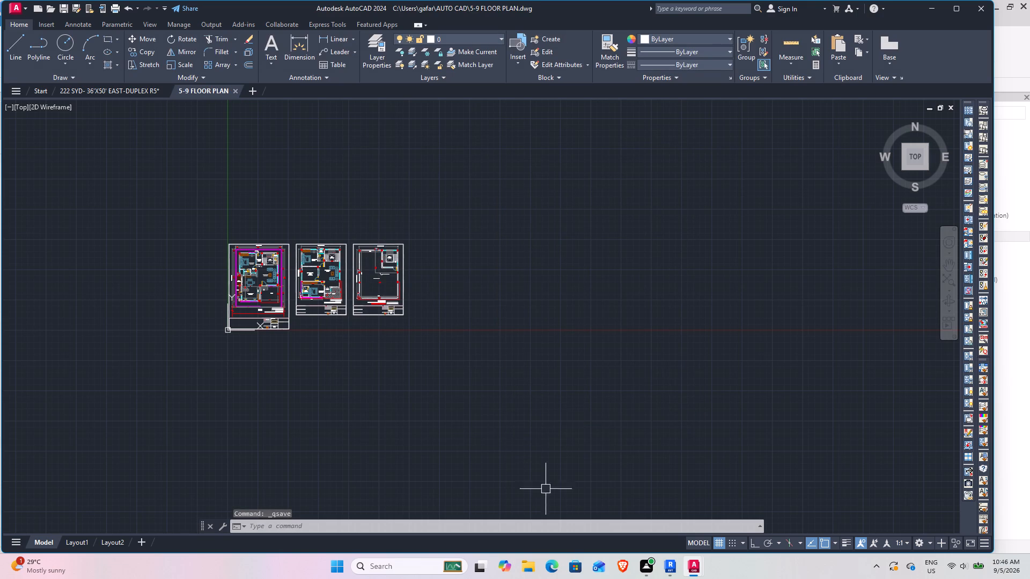
Switch to Revit and move the existing 25x25 house plan image and its walls about 365' east, clear of the elevation markers.
{"action": "left_click", "coordinate": [672, 569]}
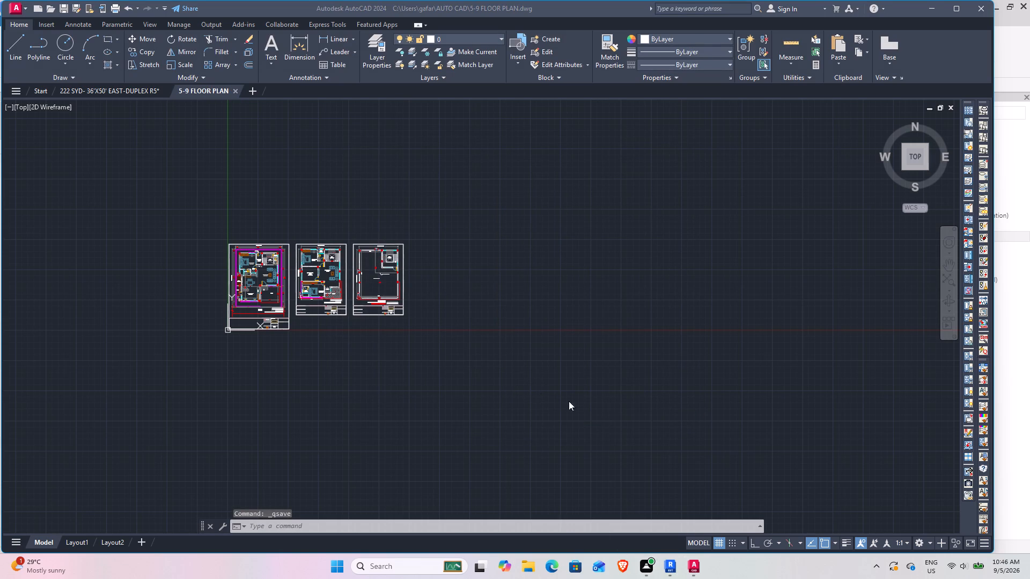
{"action": "left_click", "coordinate": [669, 573]}
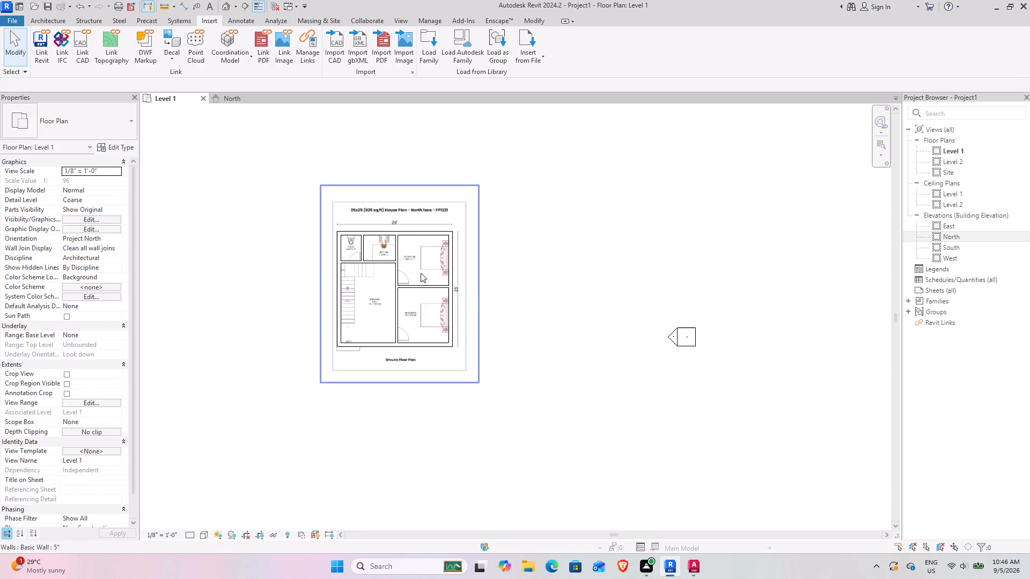
{"action": "left_click", "coordinate": [458, 380]}
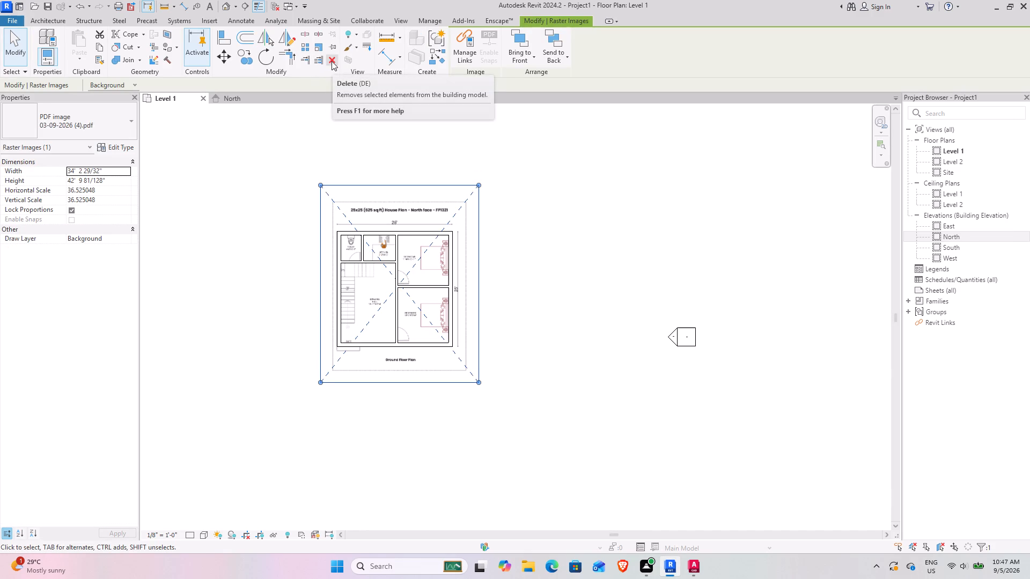
{"action": "scroll", "coordinate": [380, 387], "scroll_direction": "down", "scroll_amount": 4}
{"action": "left_click", "coordinate": [404, 452]}
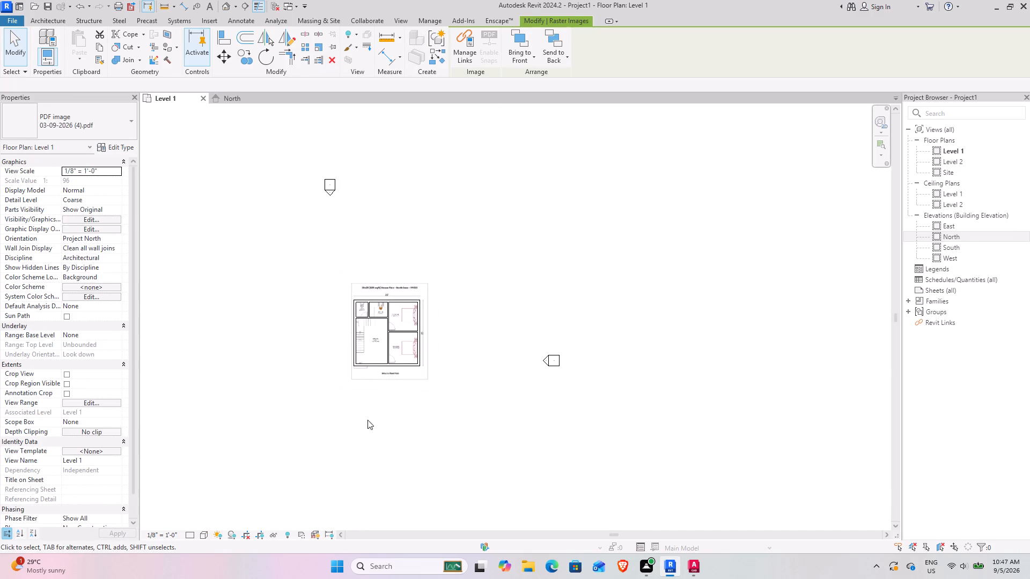
{"action": "left_click_drag", "start_coordinate": [309, 246], "coordinate": [586, 487]}
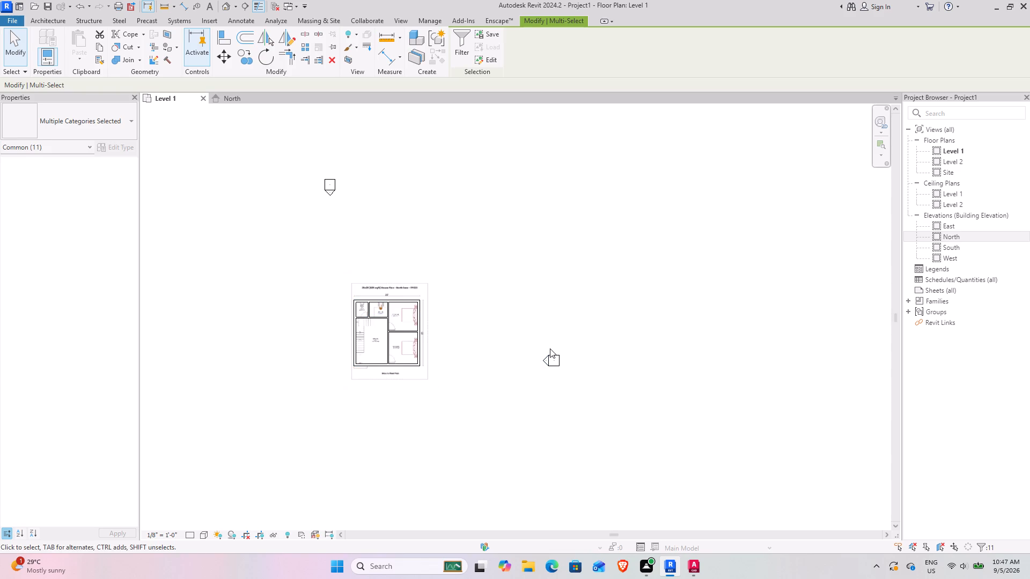
{"action": "left_click", "coordinate": [550, 348]}
{"action": "left_click_drag", "start_coordinate": [301, 243], "coordinate": [459, 446]}
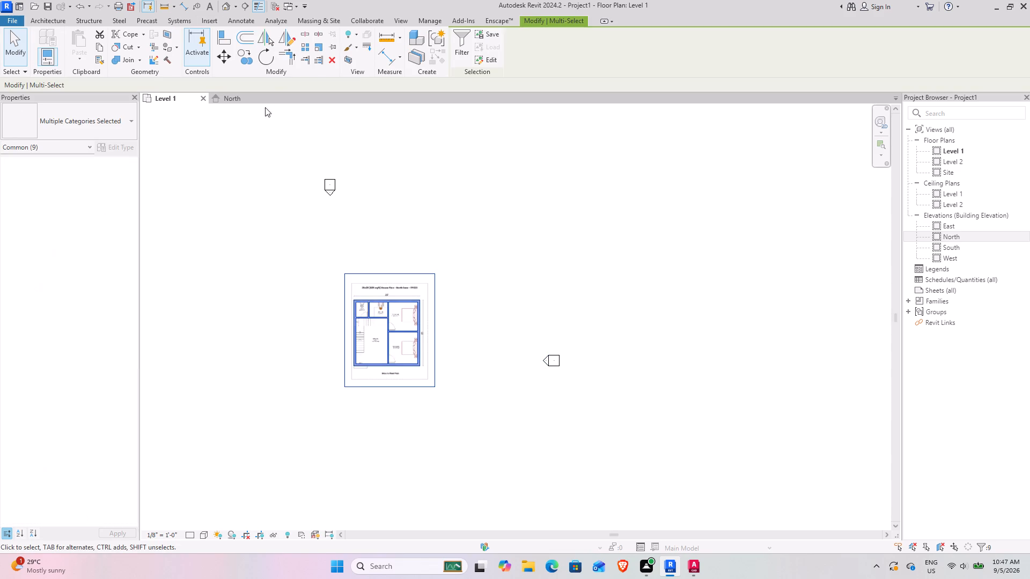
{"action": "left_click", "coordinate": [230, 58]}
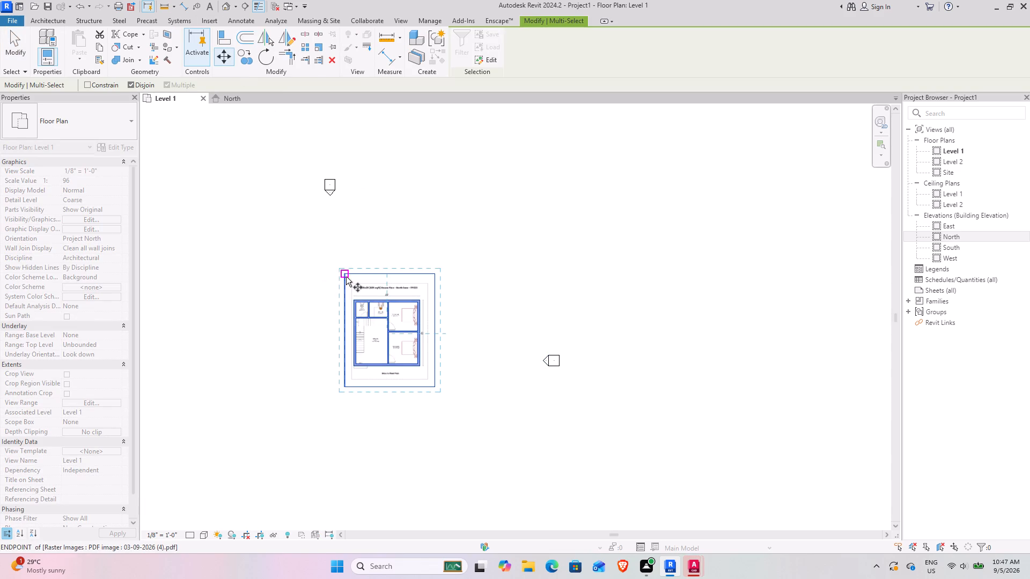
{"action": "left_click", "coordinate": [346, 277]}
{"action": "scroll", "coordinate": [804, 351], "scroll_direction": "down", "scroll_amount": 5}
{"action": "middle_click_drag", "start_coordinate": [790, 342], "coordinate": [592, 342]}
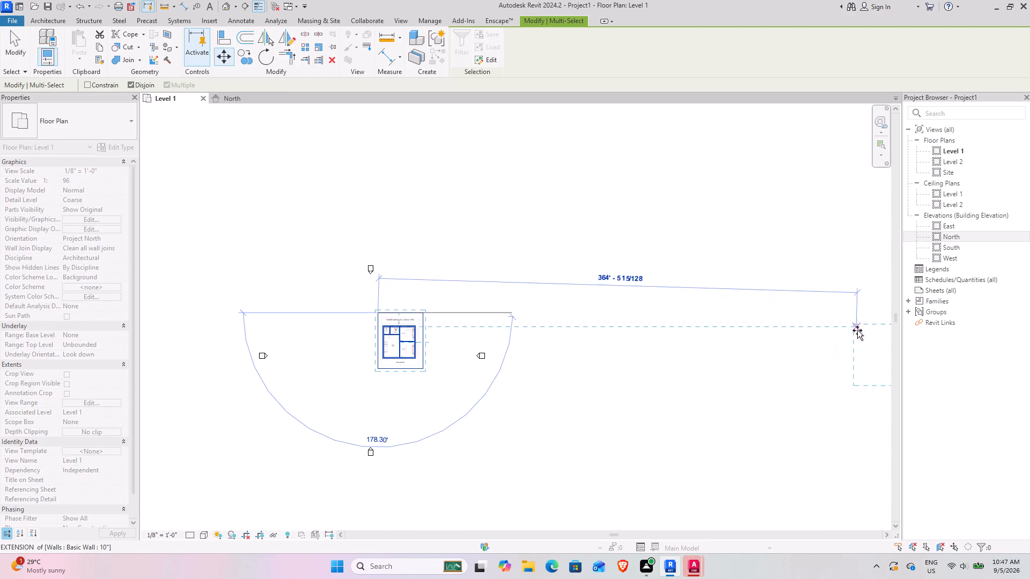
{"action": "left_click", "coordinate": [860, 329]}
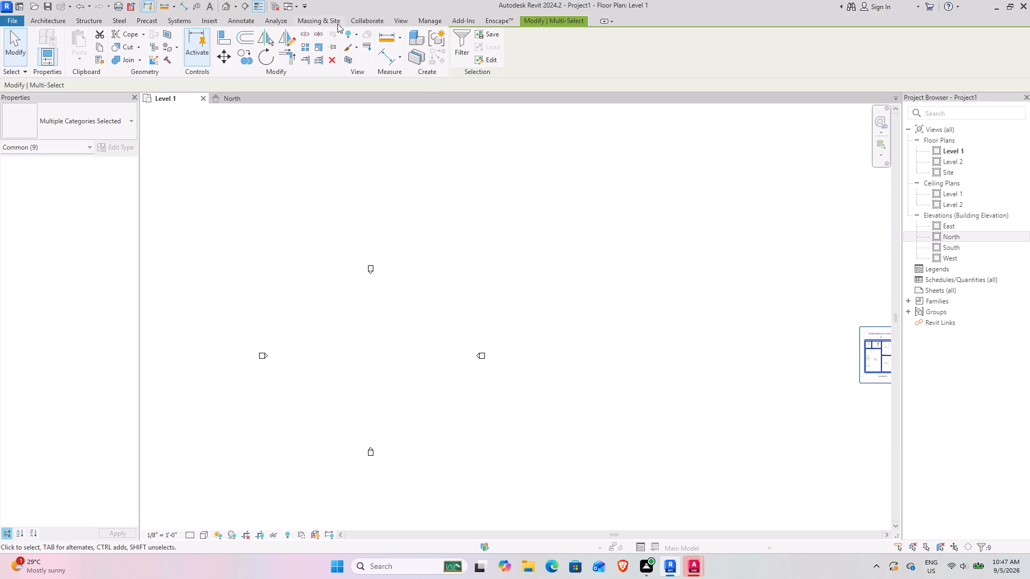
Import 5-9 FLOOR PLAN.dwg from the AUTO CAD folder onto Level 1, positioned Auto - Origin to Internal Origin.
{"action": "left_click", "coordinate": [220, 22]}
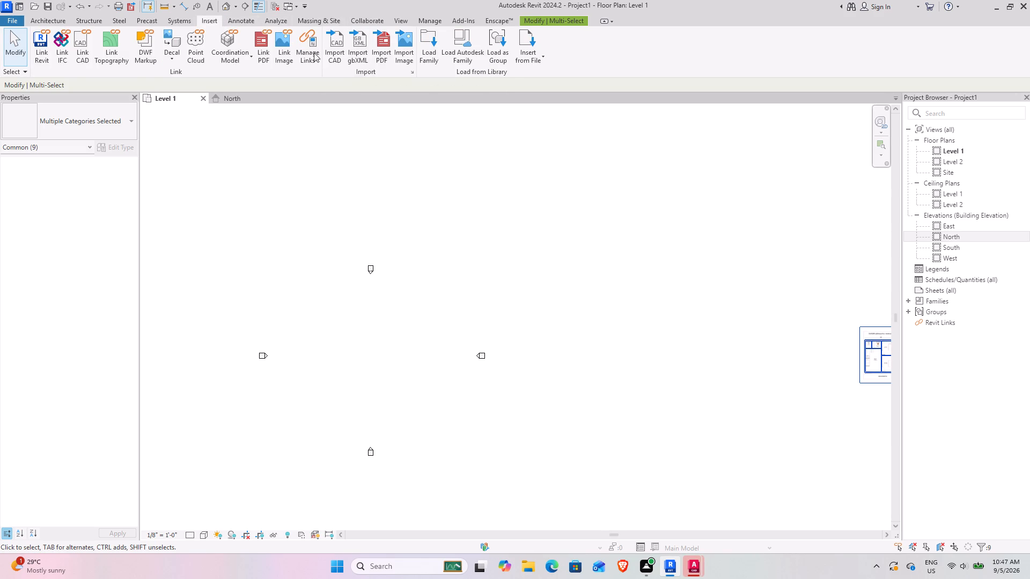
{"action": "left_click", "coordinate": [334, 46]}
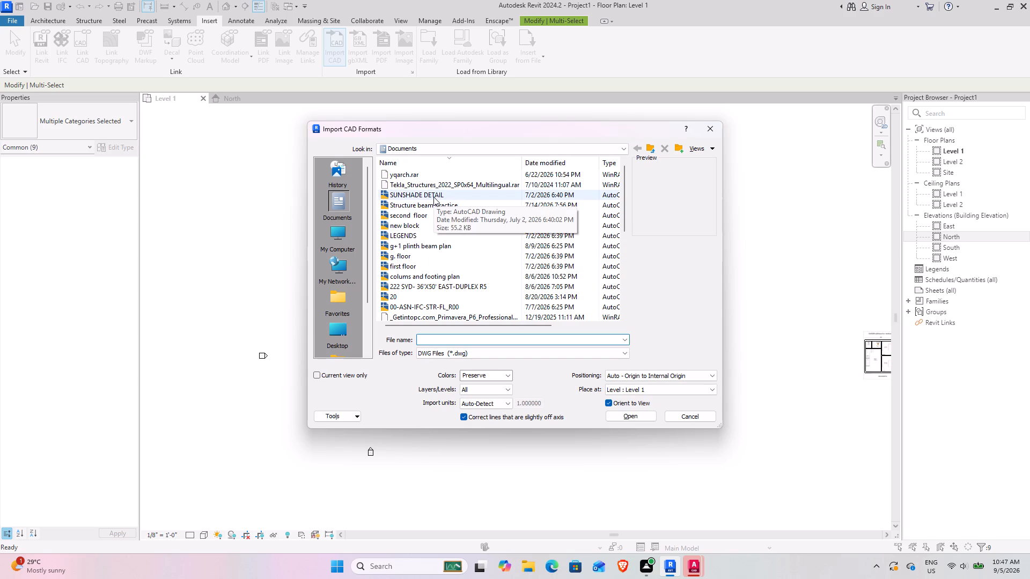
{"action": "left_click", "coordinate": [349, 333]}
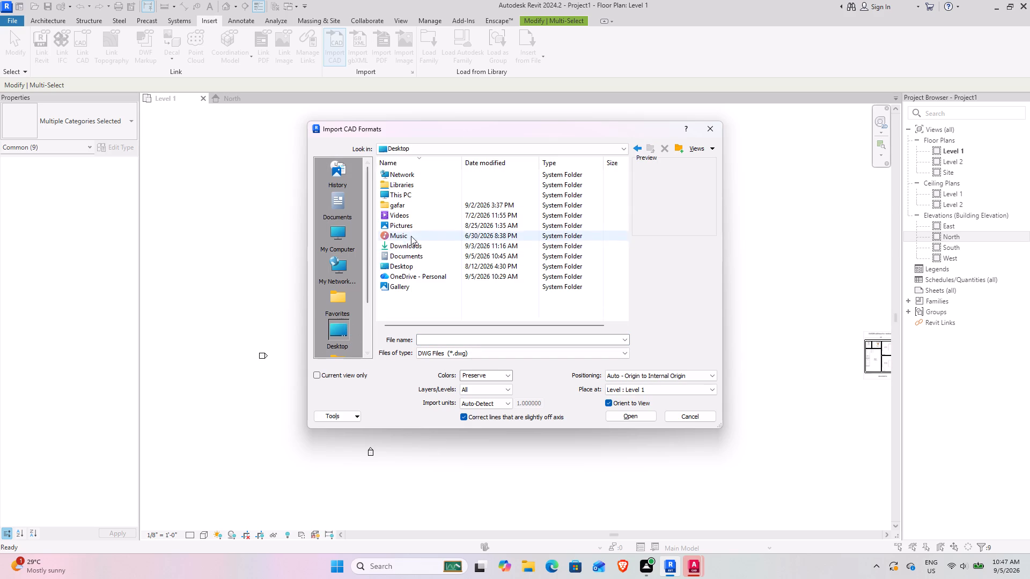
{"action": "double_click", "coordinate": [420, 204]}
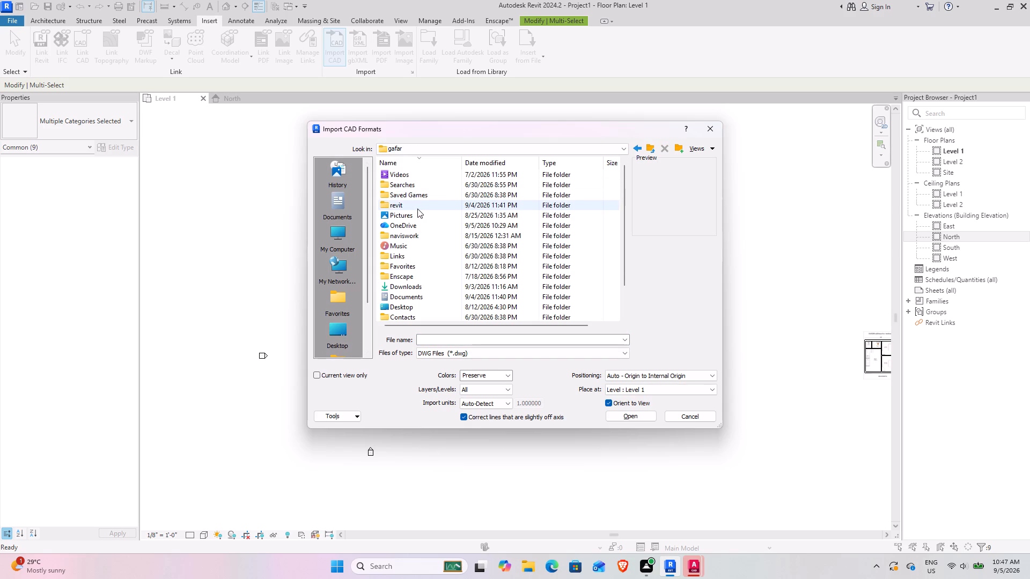
{"action": "scroll", "coordinate": [428, 269], "scroll_direction": "down", "scroll_amount": 4}
{"action": "double_click", "coordinate": [426, 299]}
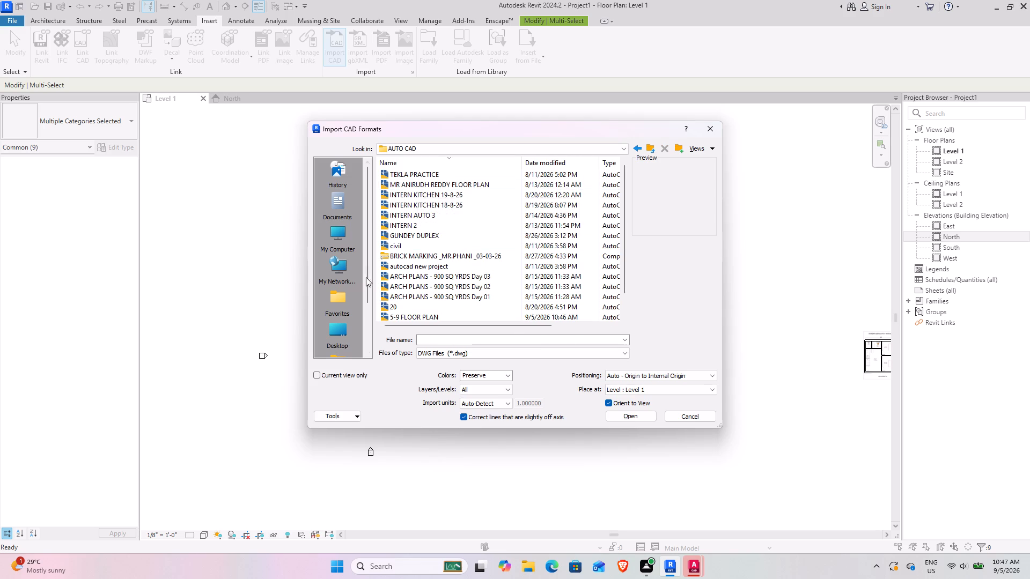
{"action": "left_click", "coordinate": [420, 317]}
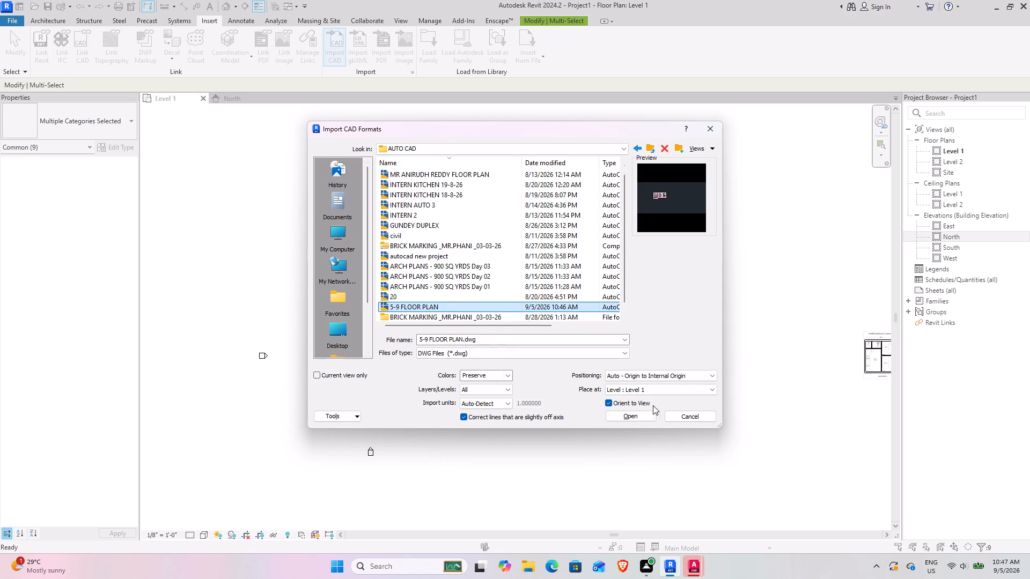
{"action": "left_click", "coordinate": [638, 418]}
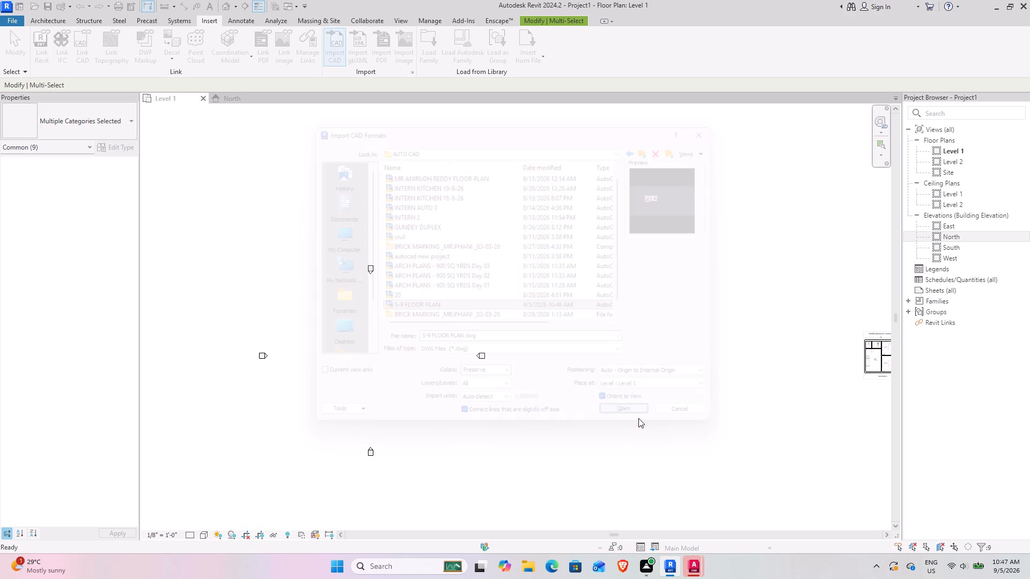
Move the imported floor plan drawing south-west so the ground floor sheet sits between the elevation markers.
{"action": "left_click", "coordinate": [462, 301]}
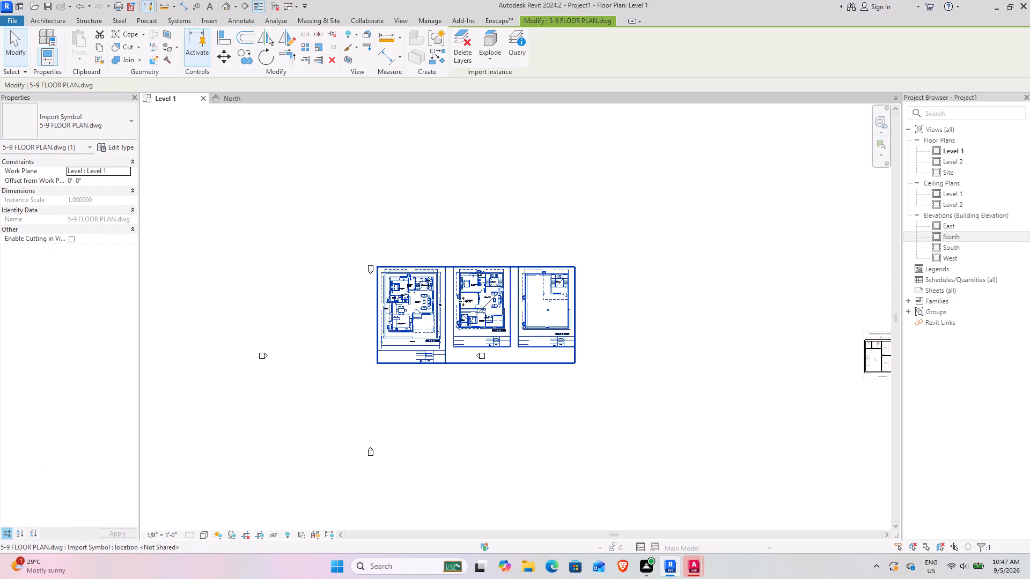
{"action": "left_click", "coordinate": [226, 56]}
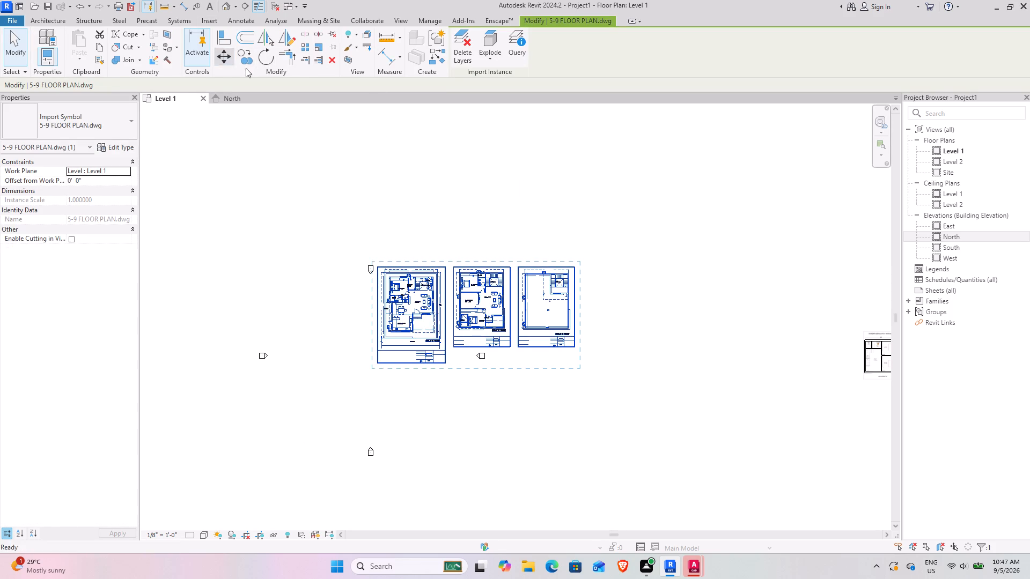
{"action": "left_click", "coordinate": [457, 272]}
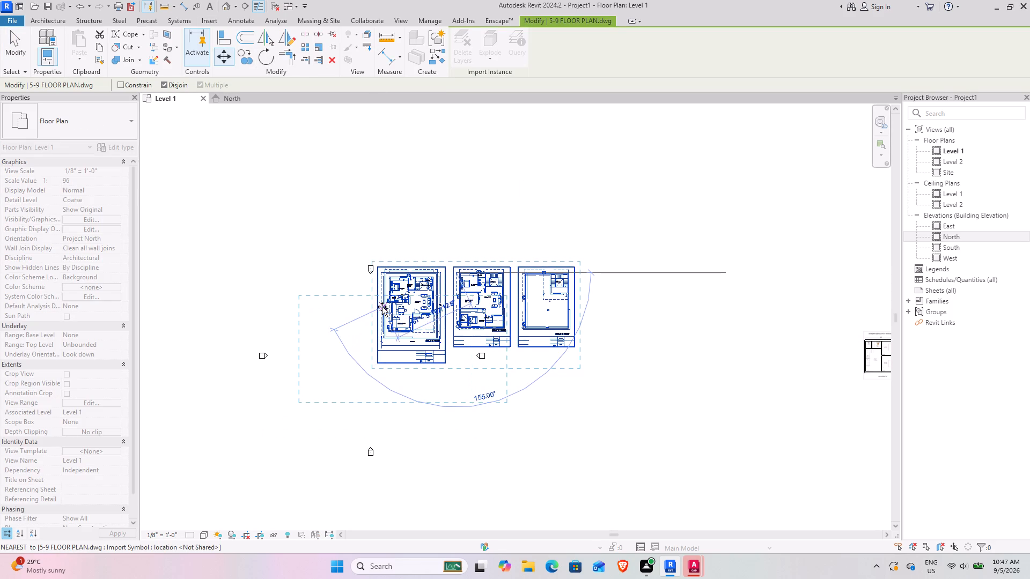
{"action": "left_click", "coordinate": [382, 307]}
{"action": "scroll", "coordinate": [336, 398], "scroll_direction": "up", "scroll_amount": 13}
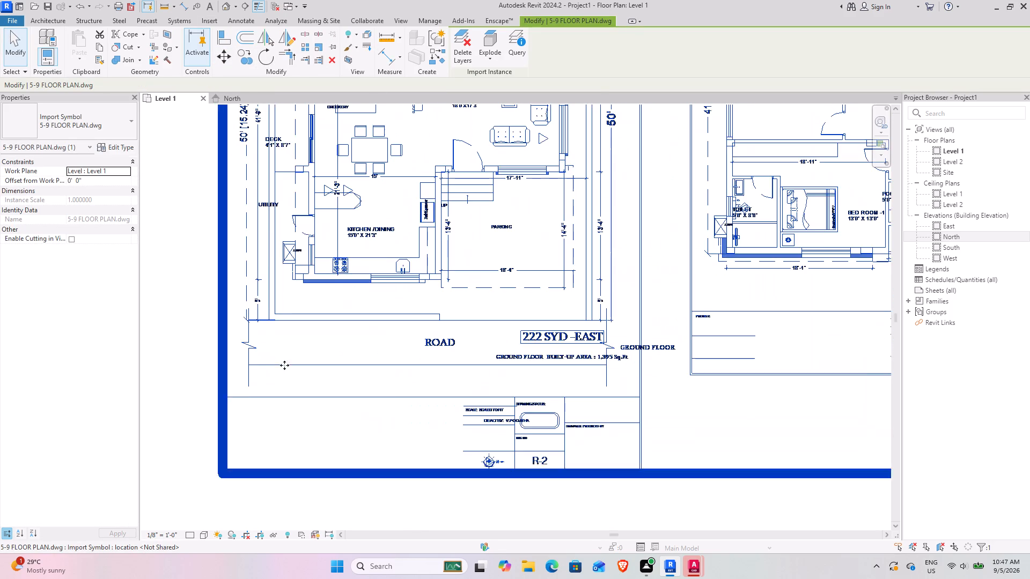
{"action": "scroll", "coordinate": [262, 332], "scroll_direction": "down", "scroll_amount": 5}
{"action": "middle_click_drag", "start_coordinate": [263, 336], "coordinate": [330, 378]}
{"action": "left_click", "coordinate": [484, 499]}
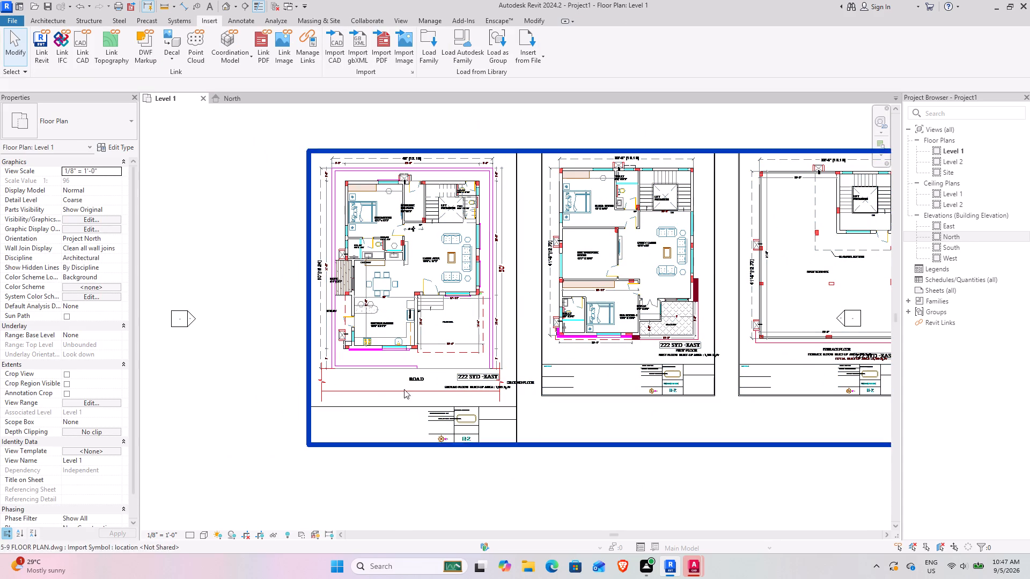
Measure the gap between the two compound wall lines north of the ground floor's master bedroom with an aligned dimension.
{"action": "scroll", "coordinate": [407, 125], "scroll_direction": "up", "scroll_amount": 11}
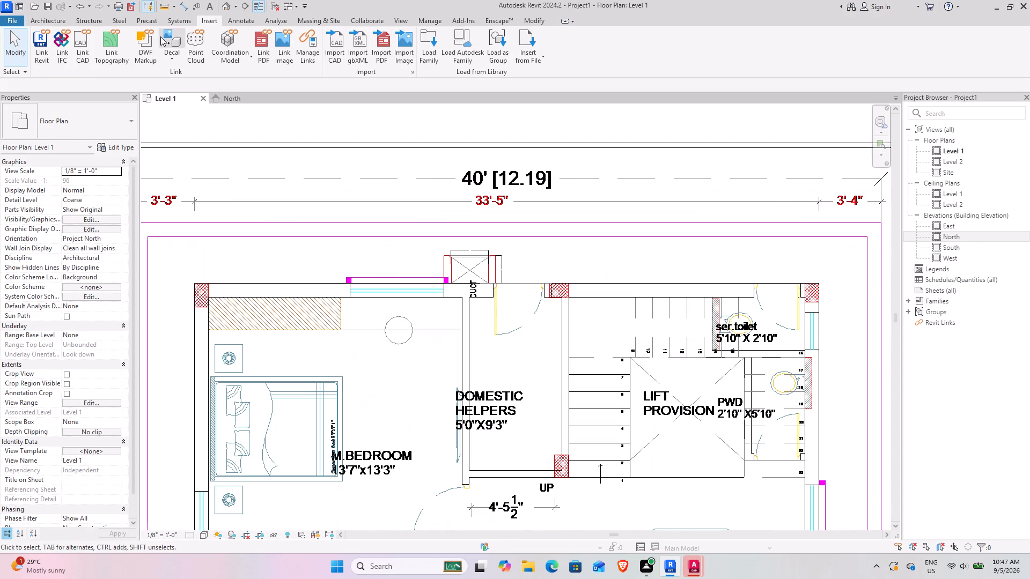
{"action": "left_click", "coordinate": [187, 5]}
{"action": "left_click", "coordinate": [317, 222]}
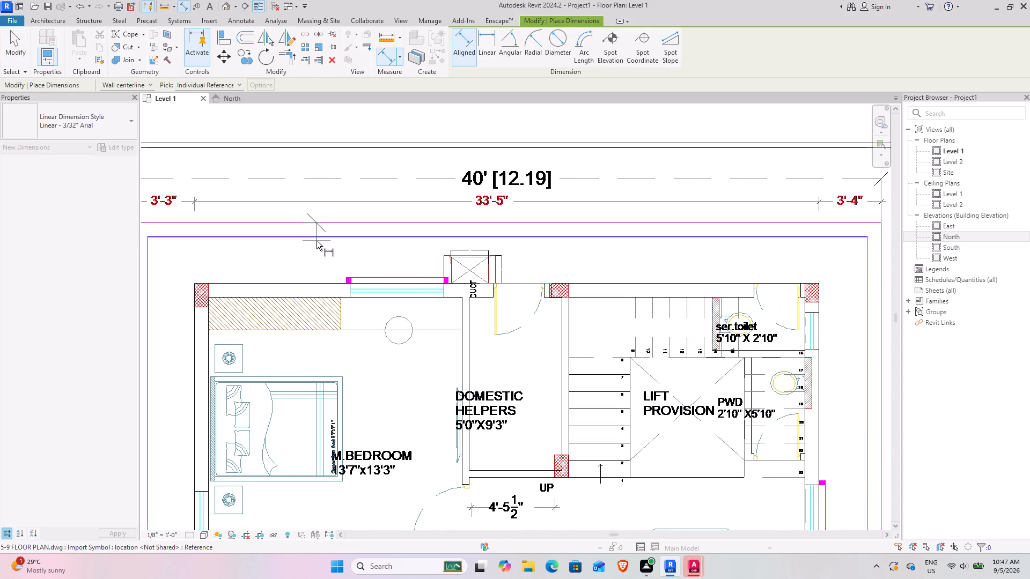
{"action": "left_click", "coordinate": [317, 241]}
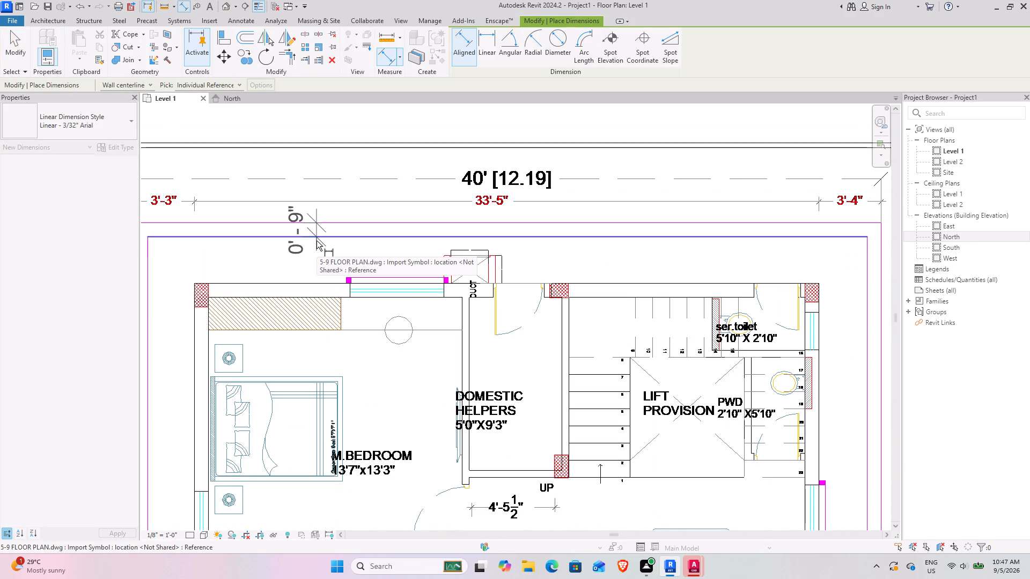
{"action": "key", "text": "Escape"}
{"action": "key", "text": "Escape"}
Examine the imported ground floor layout, the first floor's pooja and balcony corner, and the ground floor's kitchen, utility and parking areas.
{"action": "scroll", "coordinate": [380, 288], "scroll_direction": "down", "scroll_amount": 4}
{"action": "middle_click_drag", "start_coordinate": [377, 324], "coordinate": [319, 234]}
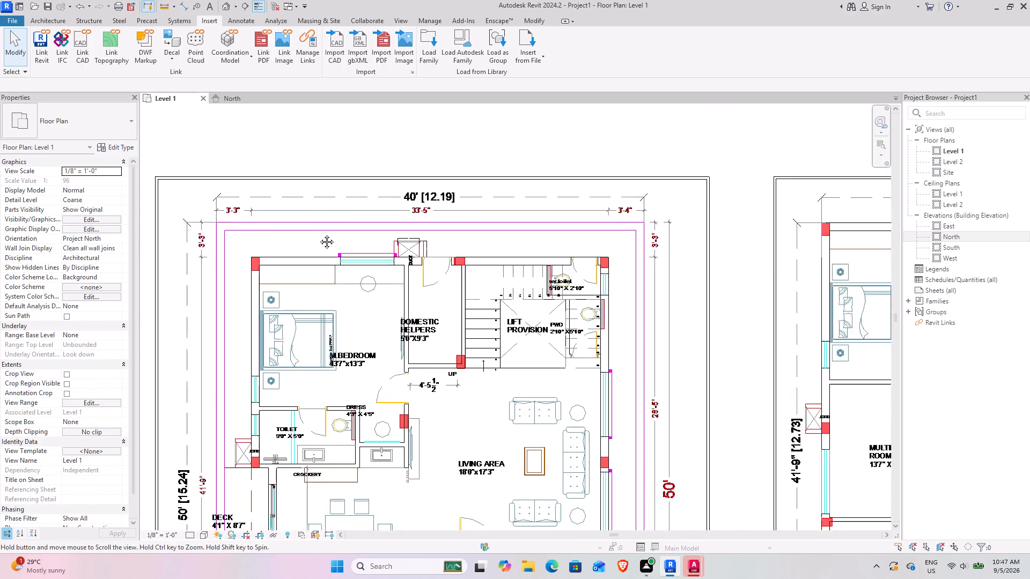
{"action": "middle_click_drag", "start_coordinate": [319, 234], "coordinate": [300, 206]}
{"action": "left_click", "coordinate": [453, 246]}
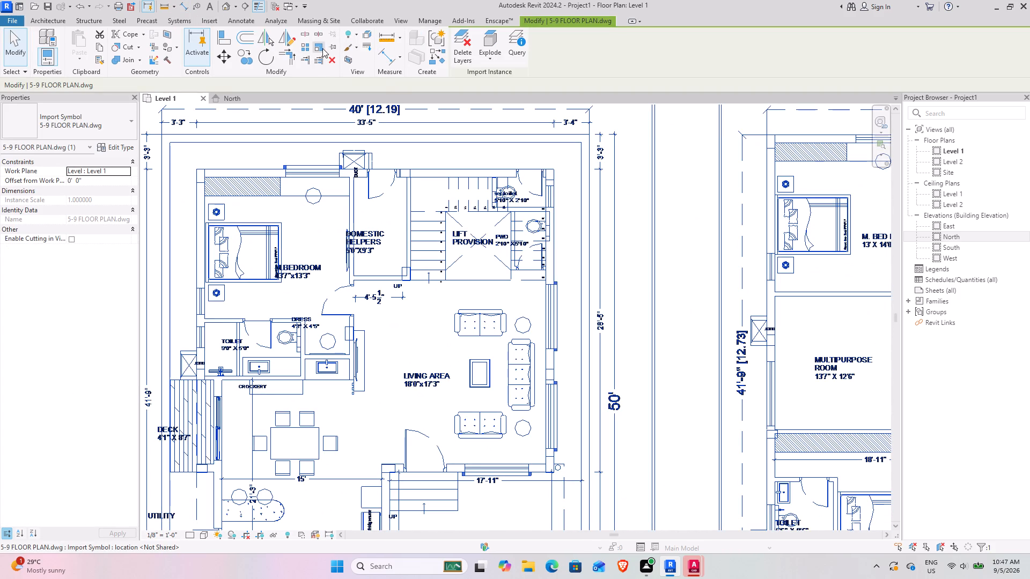
{"action": "left_click", "coordinate": [333, 49]}
{"action": "left_click", "coordinate": [439, 361]}
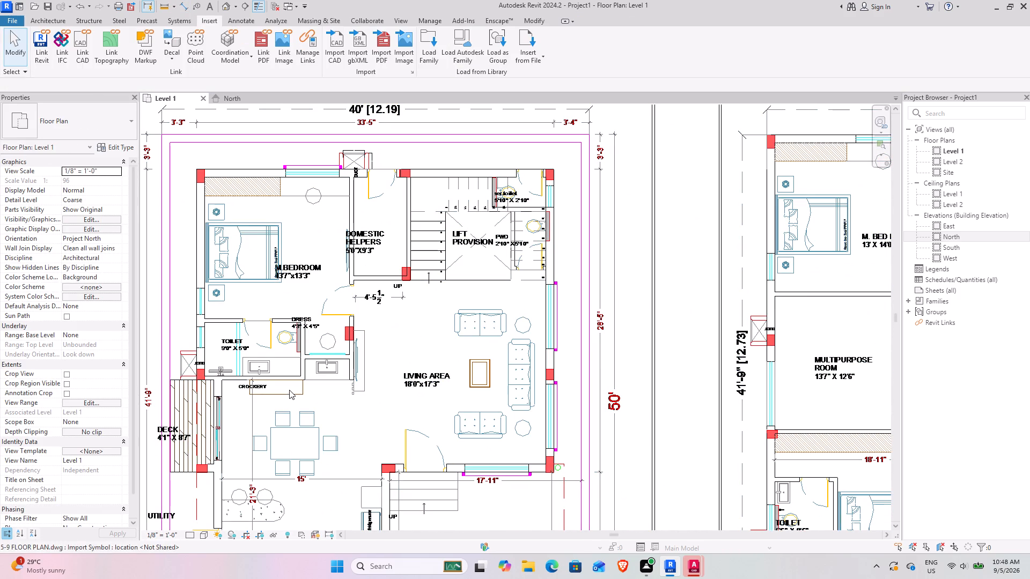
{"action": "middle_click_drag", "start_coordinate": [288, 381], "coordinate": [287, 255]}
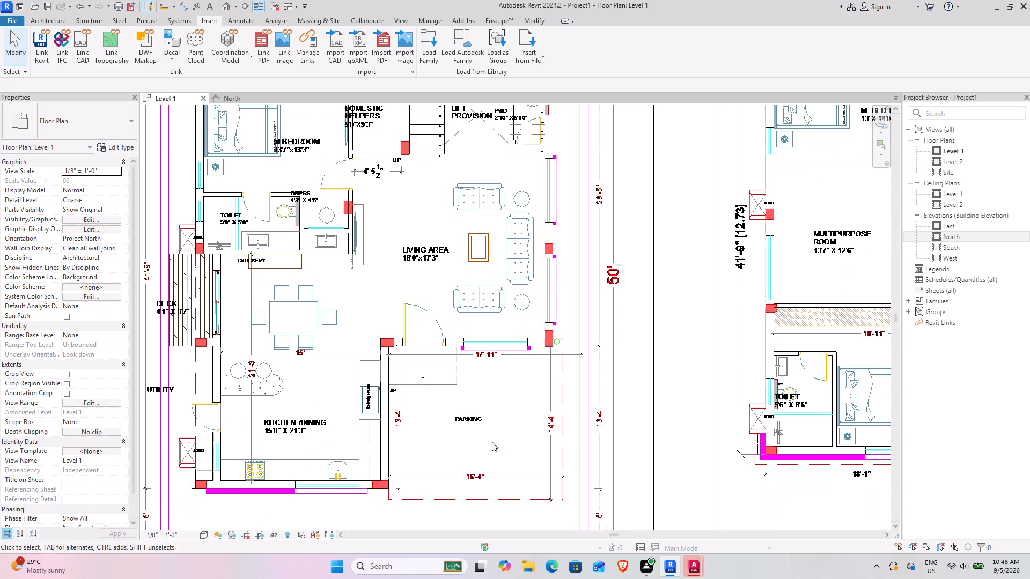
{"action": "scroll", "coordinate": [239, 332], "scroll_direction": "down", "scroll_amount": 2}
{"action": "middle_click_drag", "start_coordinate": [382, 371], "coordinate": [271, 332]}
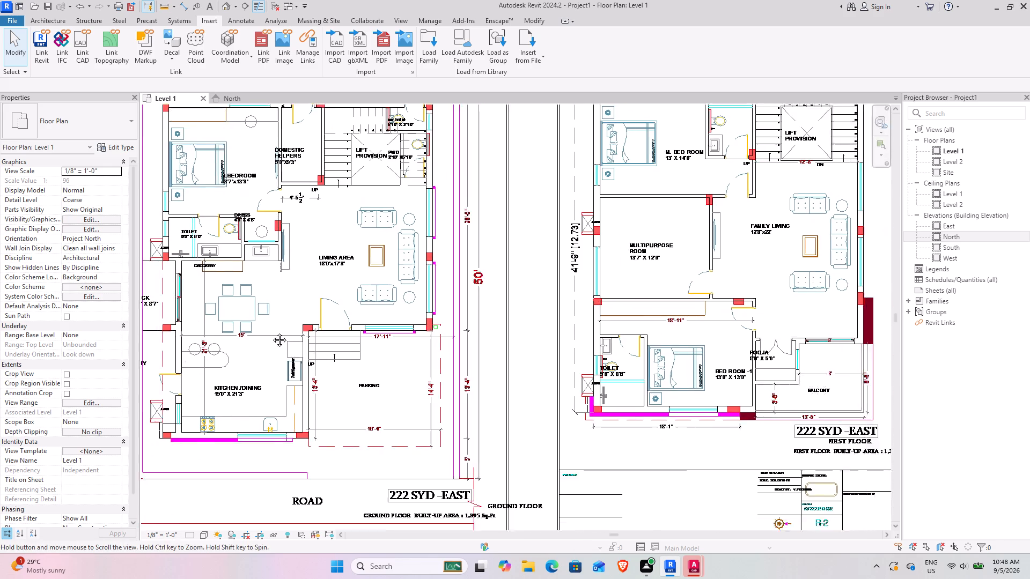
{"action": "middle_click_drag", "start_coordinate": [271, 332], "coordinate": [216, 324]}
{"action": "middle_click_drag", "start_coordinate": [489, 413], "coordinate": [349, 362]}
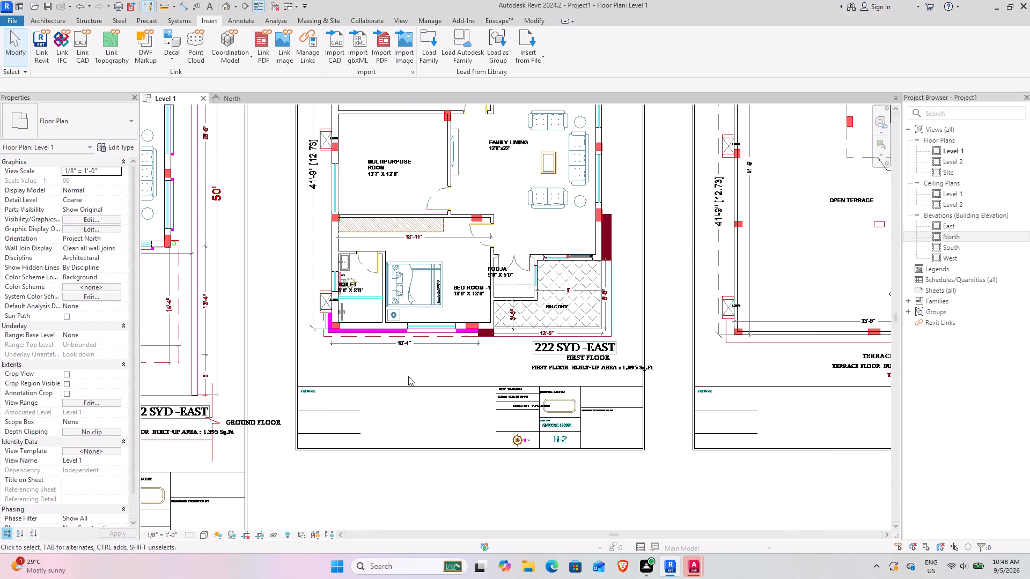
{"action": "middle_click_drag", "start_coordinate": [404, 378], "coordinate": [329, 394]}
{"action": "scroll", "coordinate": [482, 306], "scroll_direction": "up", "scroll_amount": 6}
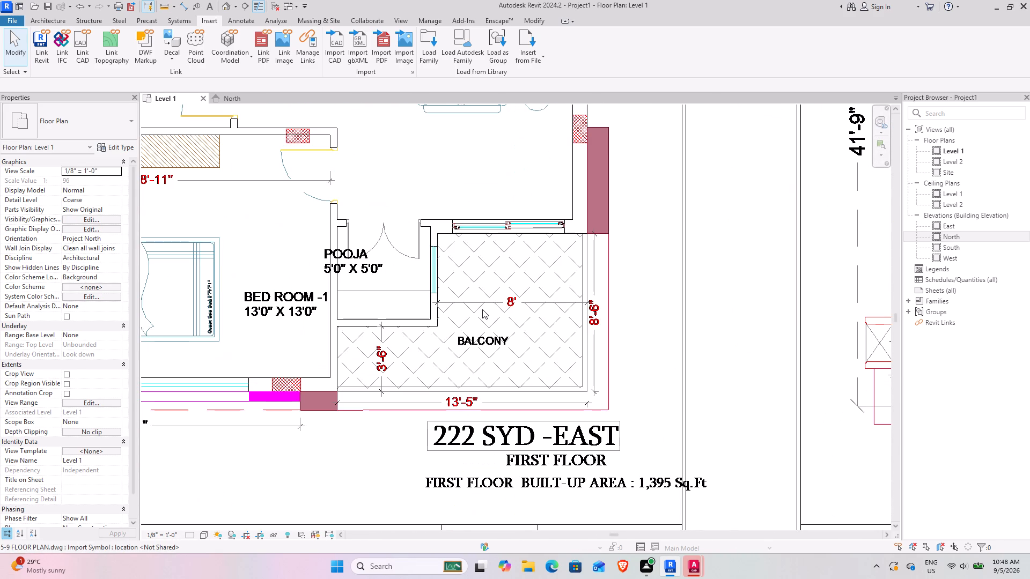
{"action": "scroll", "coordinate": [257, 316], "scroll_direction": "down", "scroll_amount": 3}
{"action": "middle_click_drag", "start_coordinate": [230, 333], "coordinate": [234, 333]}
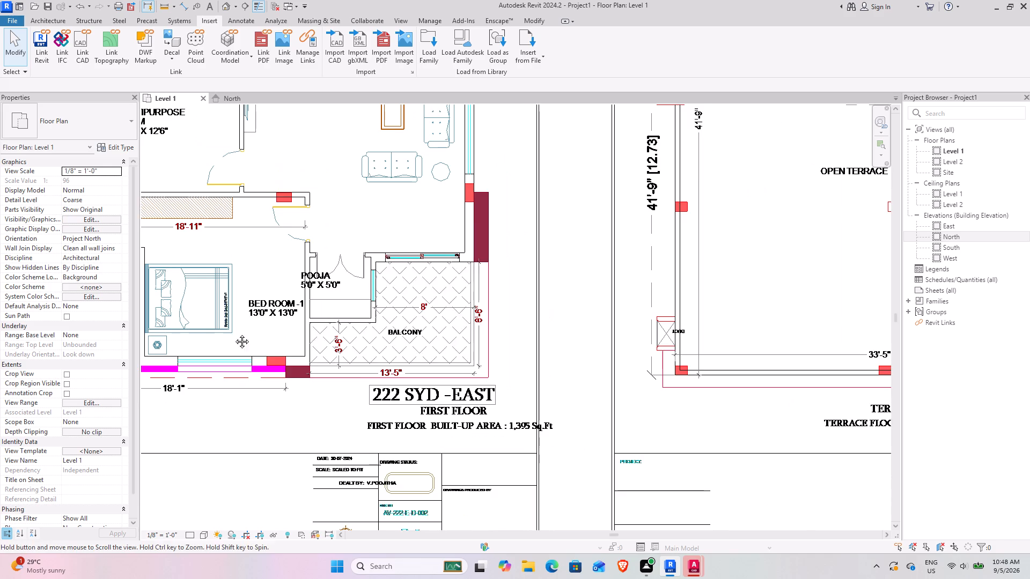
{"action": "middle_click_drag", "start_coordinate": [234, 333], "coordinate": [562, 333]}
{"action": "middle_click_drag", "start_coordinate": [232, 352], "coordinate": [569, 297]}
{"action": "middle_click_drag", "start_coordinate": [356, 301], "coordinate": [607, 383]}
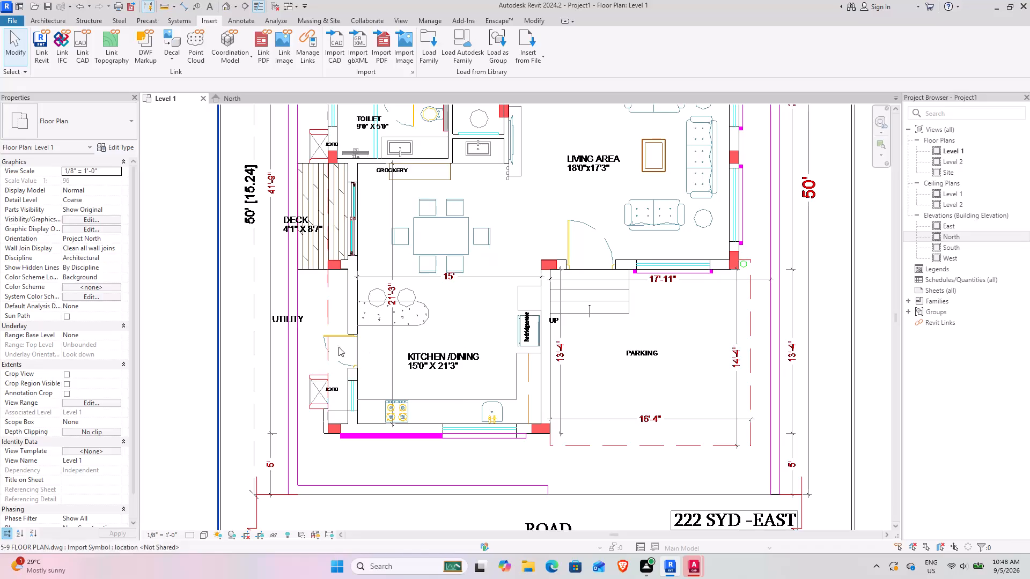
{"action": "middle_click_drag", "start_coordinate": [418, 382], "coordinate": [257, 407]}
{"action": "middle_click_drag", "start_coordinate": [270, 396], "coordinate": [365, 403]}
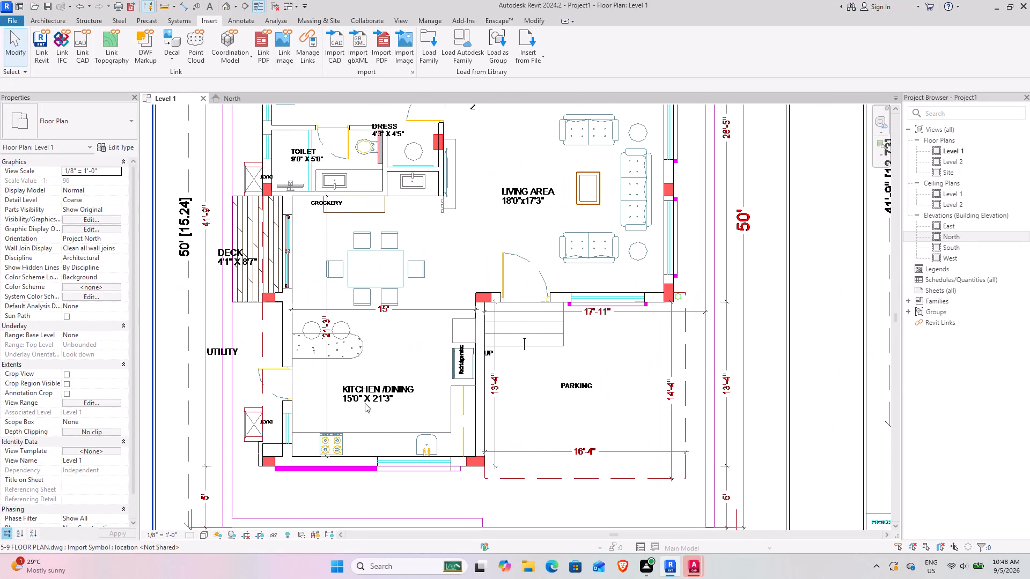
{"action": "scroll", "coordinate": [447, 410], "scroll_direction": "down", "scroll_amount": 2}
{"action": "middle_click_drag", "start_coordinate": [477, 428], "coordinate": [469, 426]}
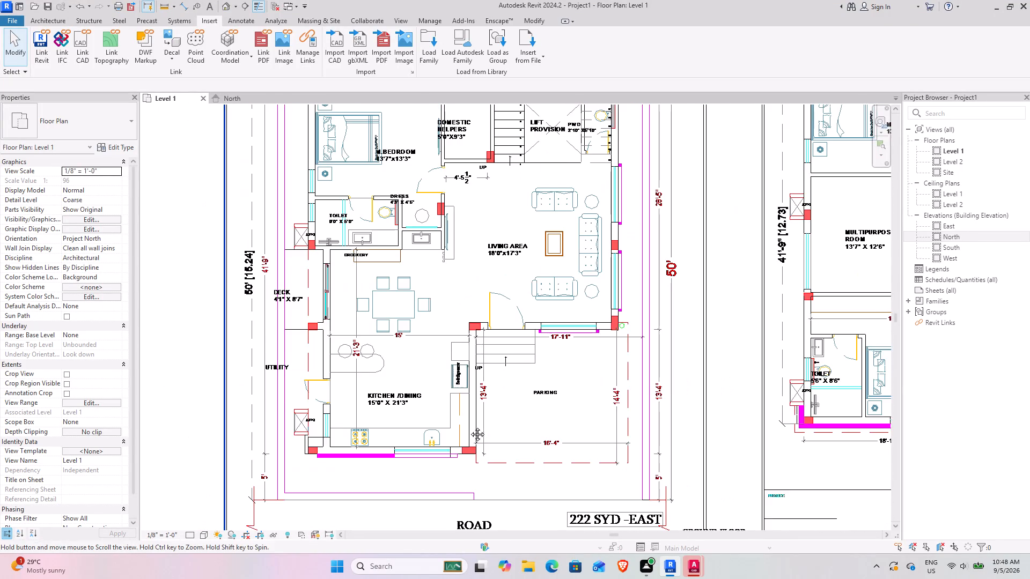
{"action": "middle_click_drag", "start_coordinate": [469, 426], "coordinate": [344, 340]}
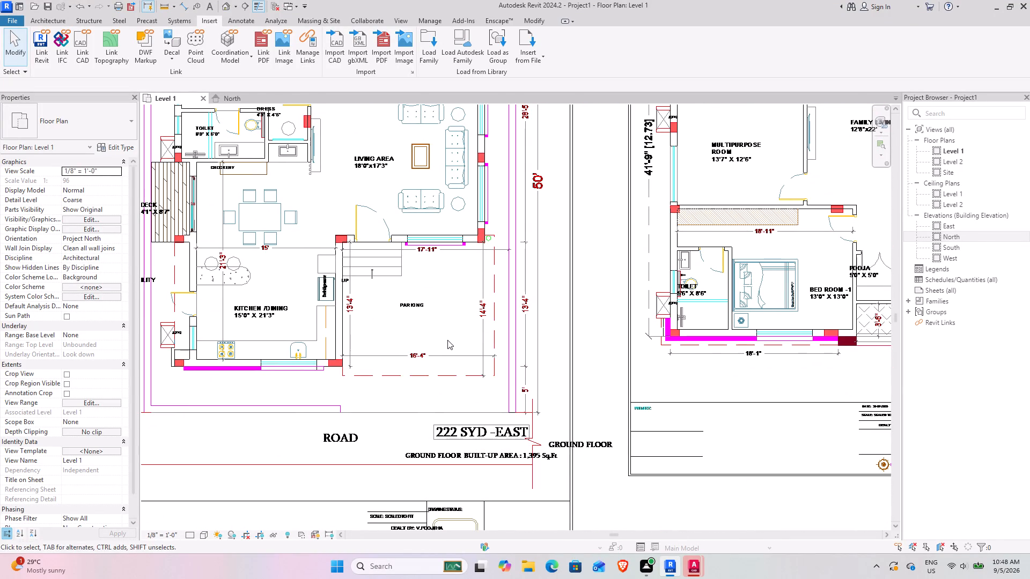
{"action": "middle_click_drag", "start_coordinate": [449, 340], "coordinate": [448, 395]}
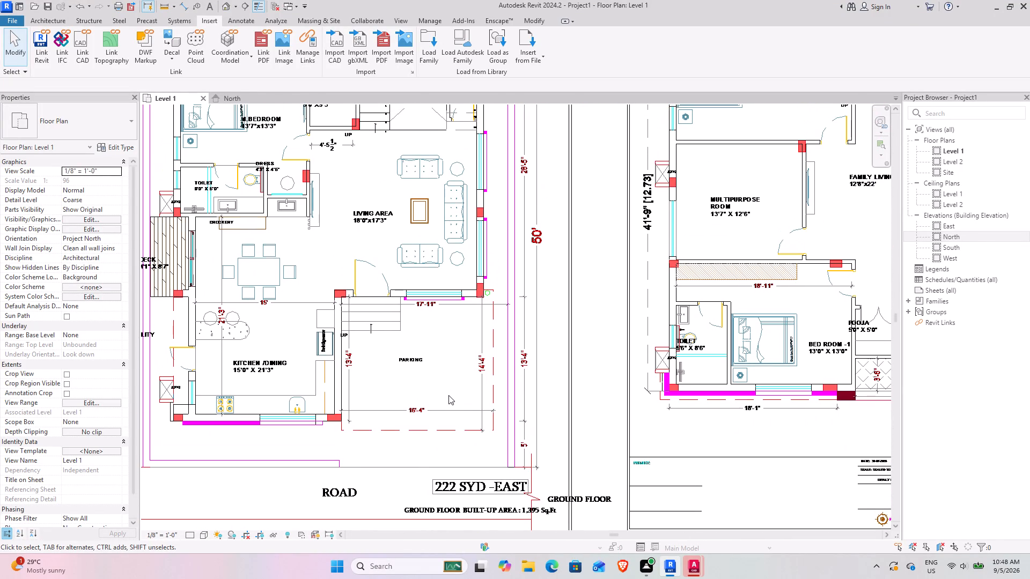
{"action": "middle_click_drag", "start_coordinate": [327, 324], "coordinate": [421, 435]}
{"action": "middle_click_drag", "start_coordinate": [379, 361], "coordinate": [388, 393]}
Start a wall with the 10" Basic Wall type and set its structure layer thickness to 9".
{"action": "left_click", "coordinate": [36, 22]}
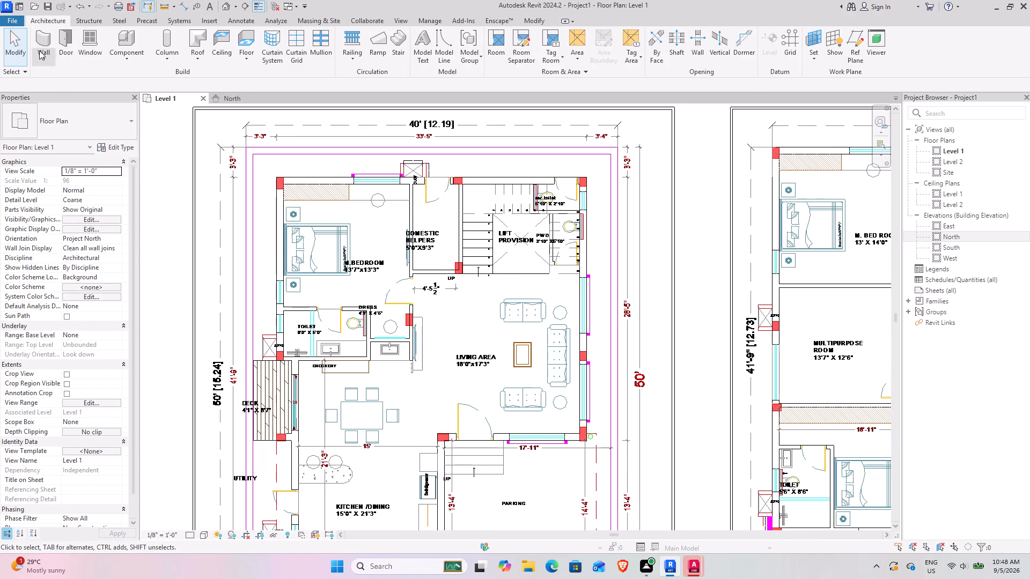
{"action": "left_click", "coordinate": [50, 31]}
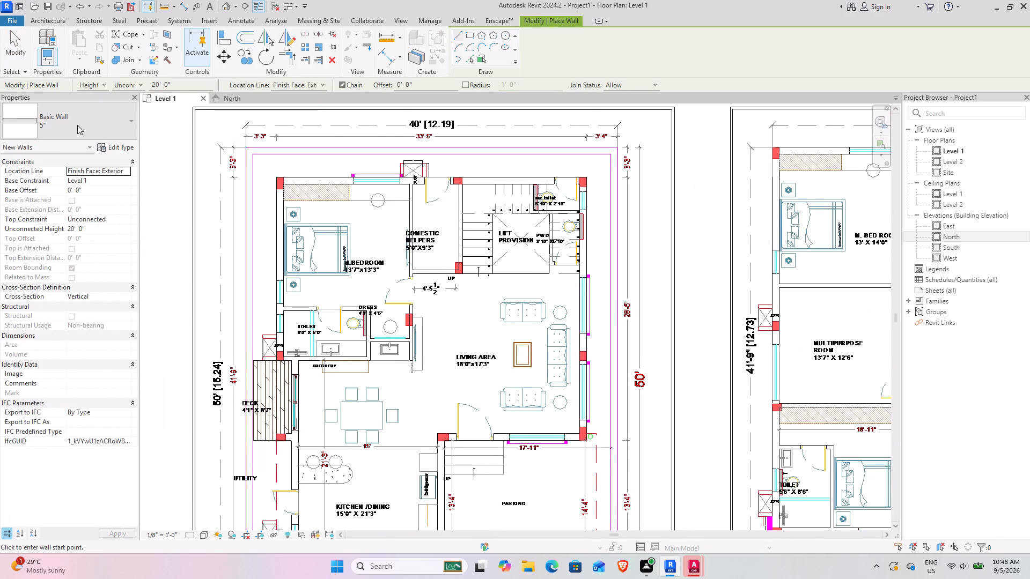
{"action": "left_click", "coordinate": [77, 125]}
{"action": "left_click", "coordinate": [28, 201]}
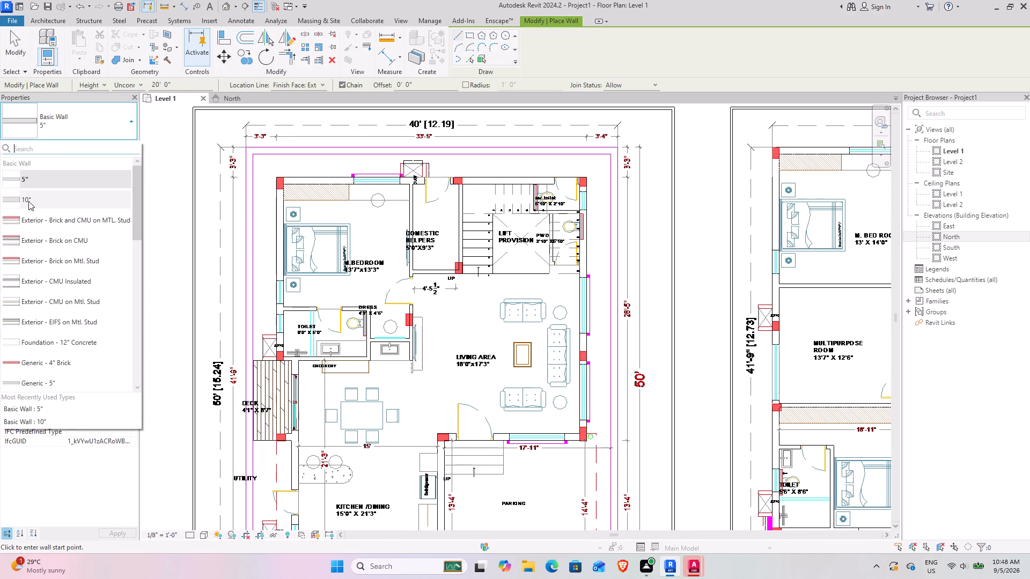
{"action": "left_click", "coordinate": [111, 145]}
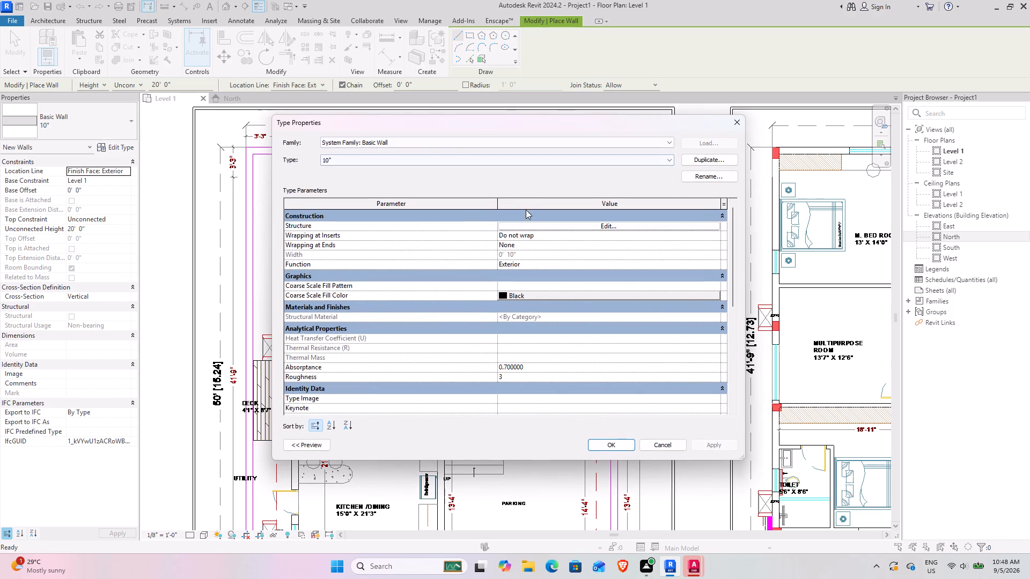
{"action": "left_click", "coordinate": [533, 225]}
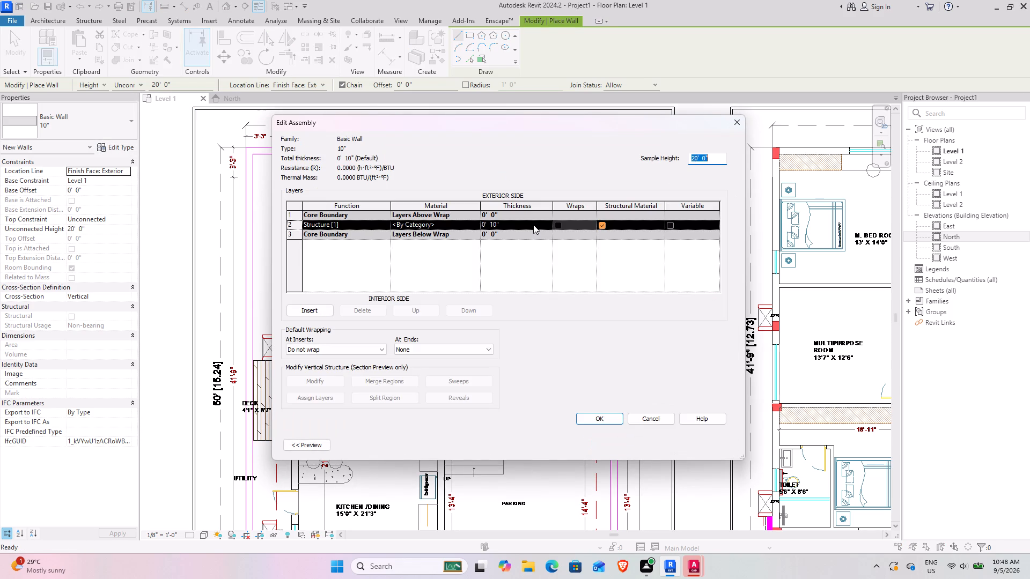
{"action": "left_click", "coordinate": [533, 225]}
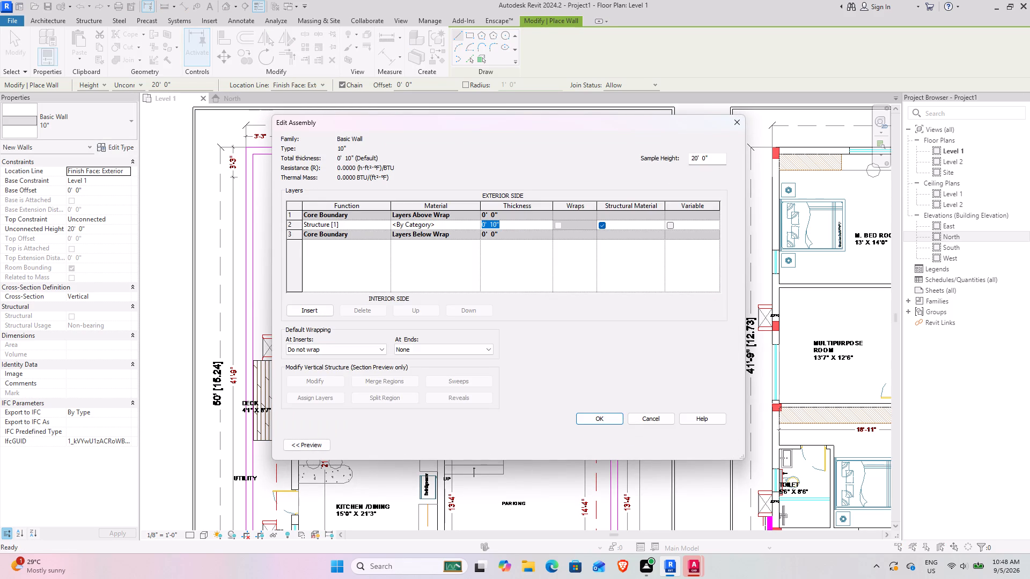
{"action": "type", "text": "9\""}
{"action": "key", "text": "Return"}
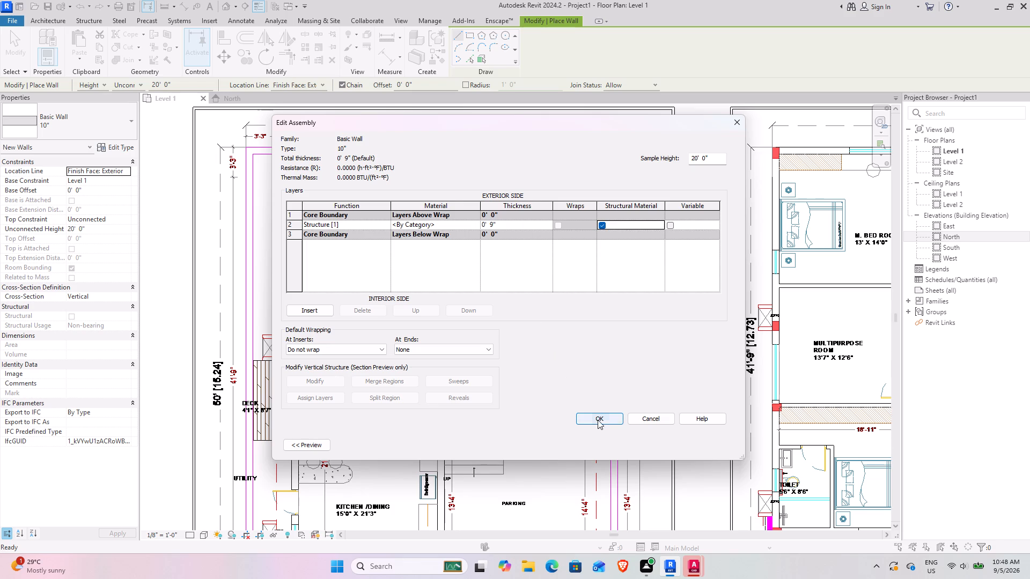
{"action": "left_click", "coordinate": [598, 420]}
{"action": "left_click", "coordinate": [713, 450]}
{"action": "left_click", "coordinate": [624, 443]}
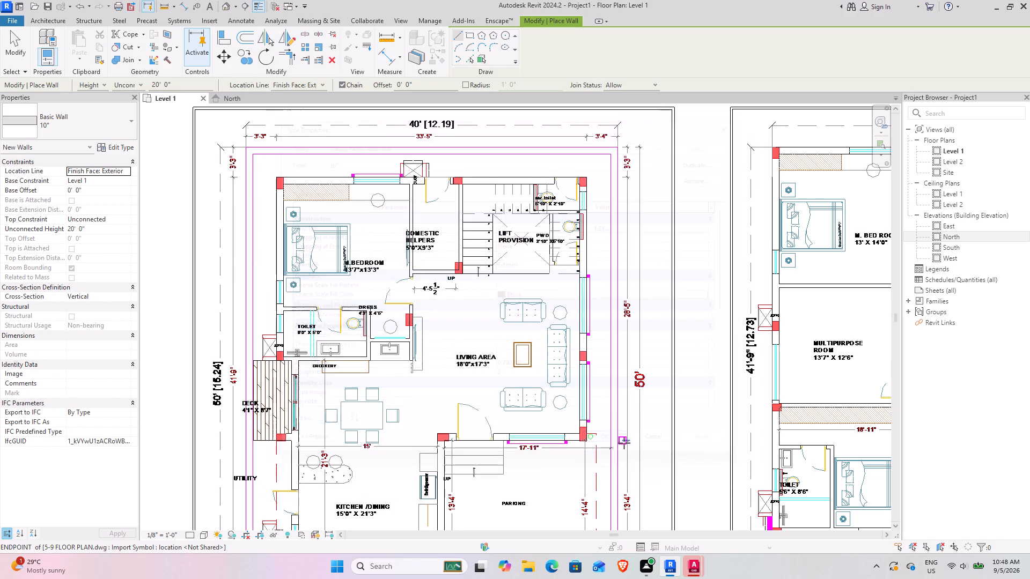
Draw a 10' high exterior wall with the 10" type from the master bedroom's north-west corner south to the column beside the toilet duct.
{"action": "scroll", "coordinate": [248, 171], "scroll_direction": "up", "scroll_amount": 3}
{"action": "scroll", "coordinate": [296, 176], "scroll_direction": "up", "scroll_amount": 4}
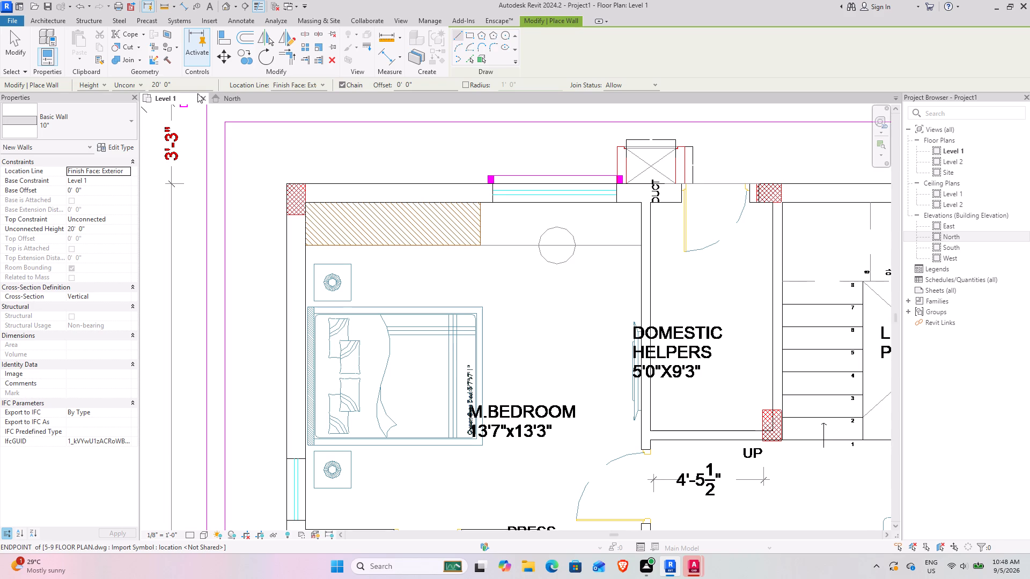
{"action": "left_click_drag", "start_coordinate": [178, 85], "coordinate": [119, 85]}
{"action": "type", "text": "10"}
{"action": "key", "text": "Return"}
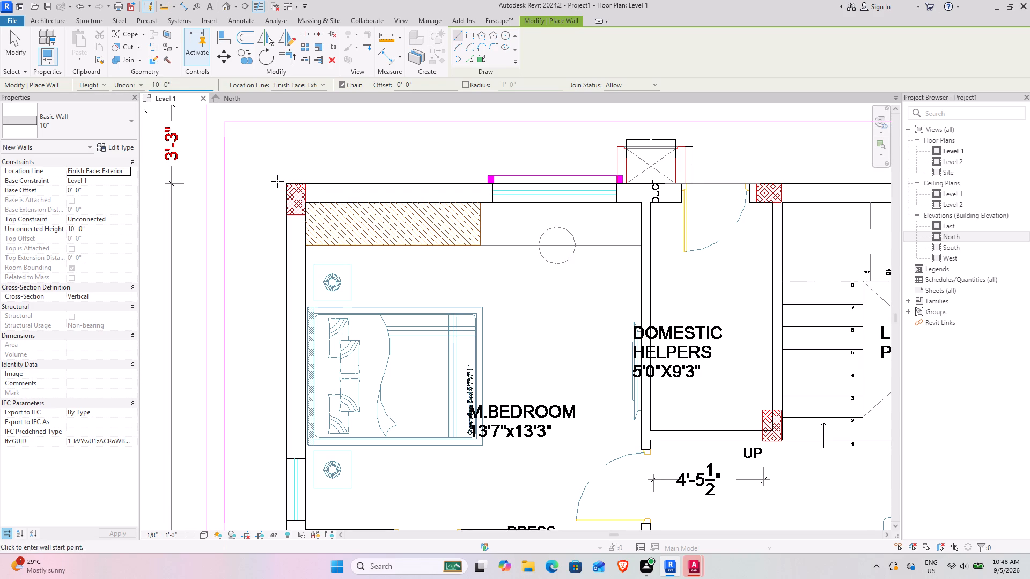
{"action": "left_click", "coordinate": [284, 182]}
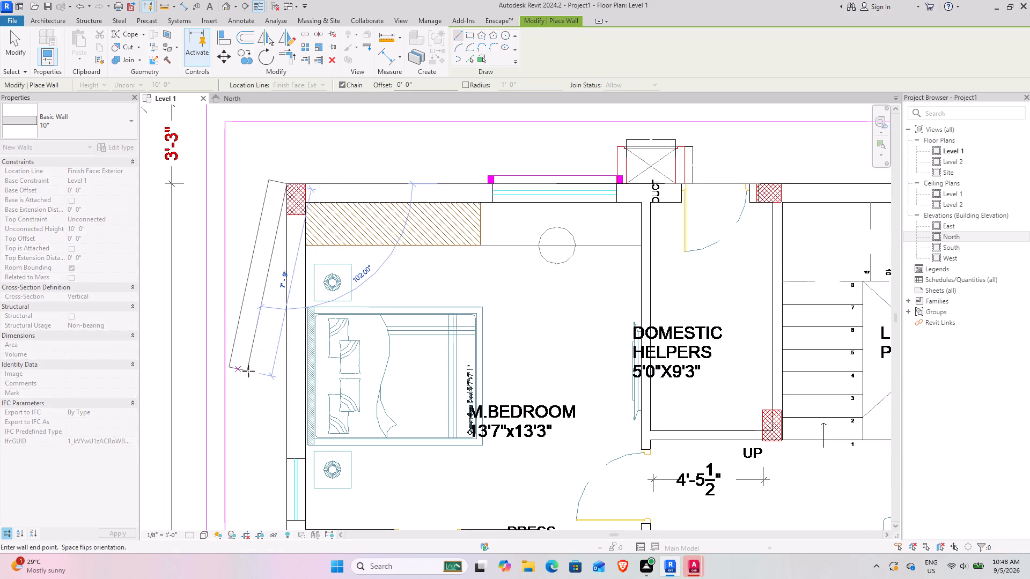
{"action": "key", "text": "space"}
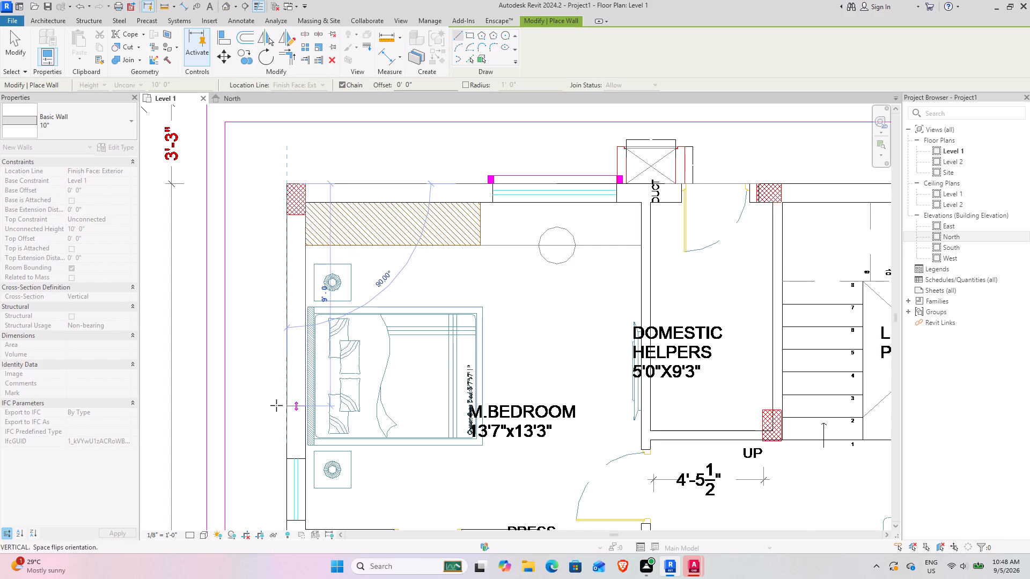
{"action": "scroll", "coordinate": [286, 412], "scroll_direction": "down", "scroll_amount": 8}
{"action": "middle_click_drag", "start_coordinate": [283, 423], "coordinate": [256, 287]}
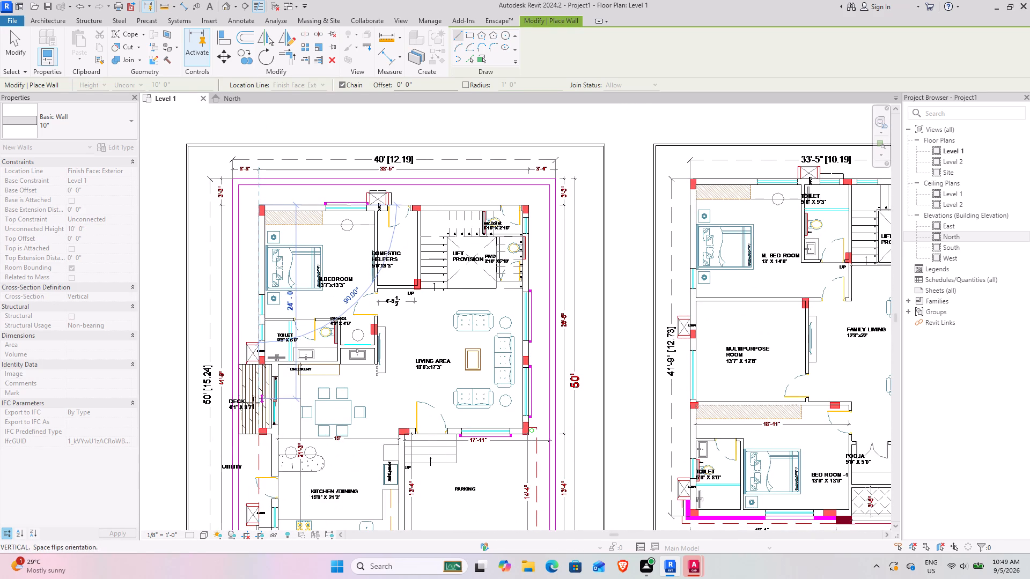
{"action": "scroll", "coordinate": [264, 372], "scroll_direction": "up", "scroll_amount": 8}
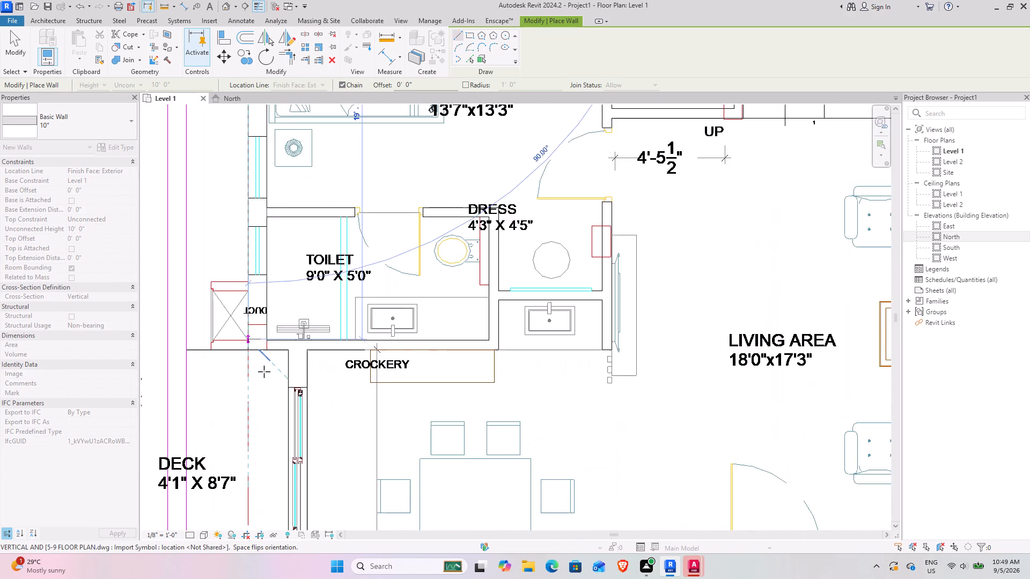
{"action": "scroll", "coordinate": [264, 372], "scroll_direction": "up", "scroll_amount": 8}
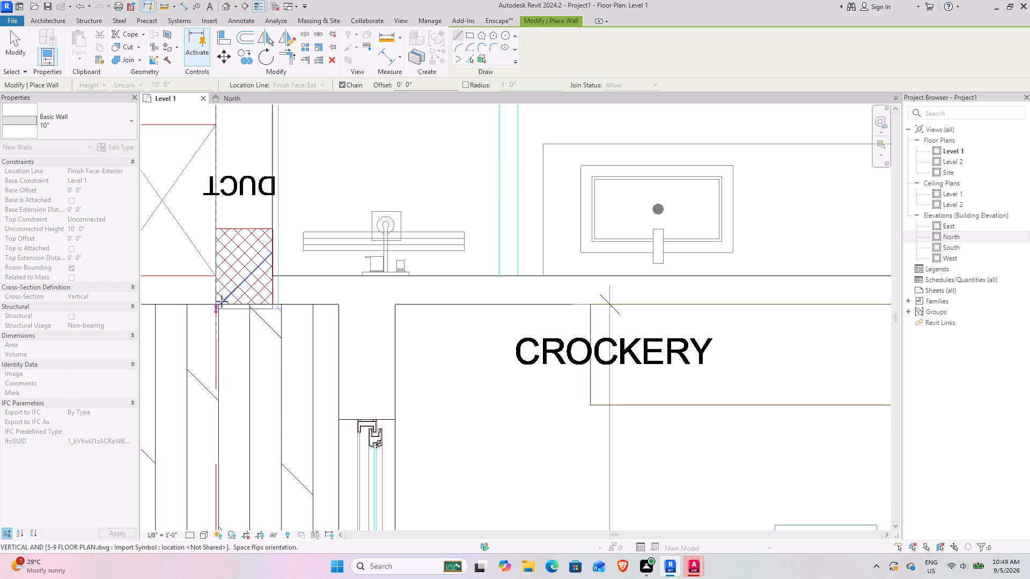
{"action": "left_click", "coordinate": [217, 303]}
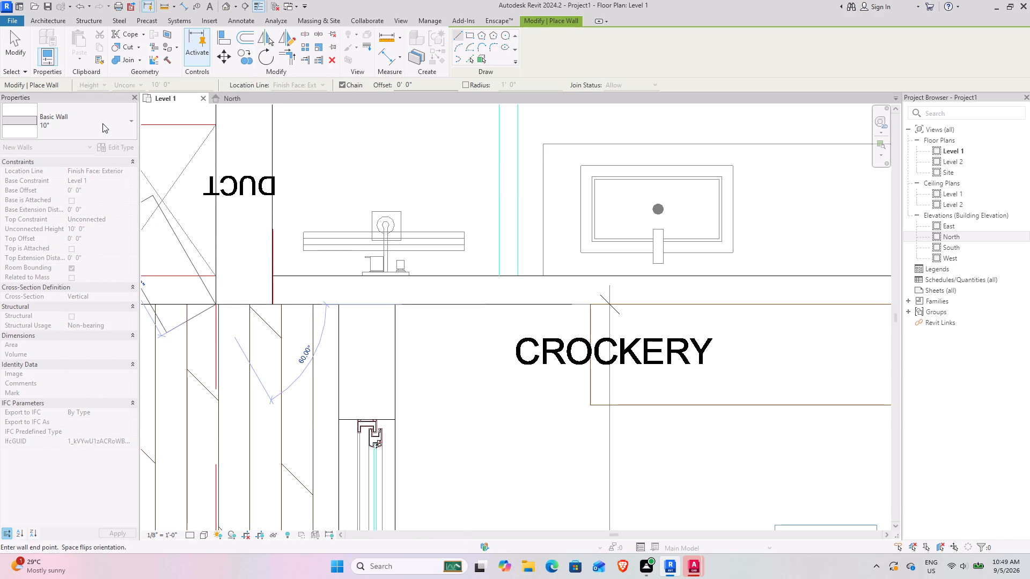
{"action": "key", "text": "Escape"}
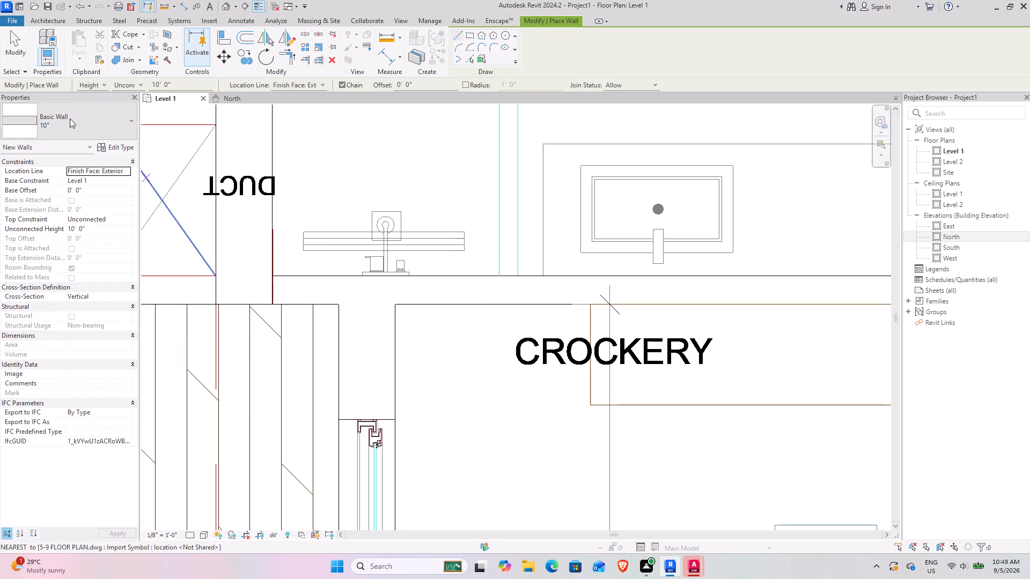
Switch to the 5" Basic Wall type and set its structure layer thickness to 4.5".
{"action": "left_click", "coordinate": [101, 129]}
{"action": "scroll", "coordinate": [58, 189], "scroll_direction": "up", "scroll_amount": 3}
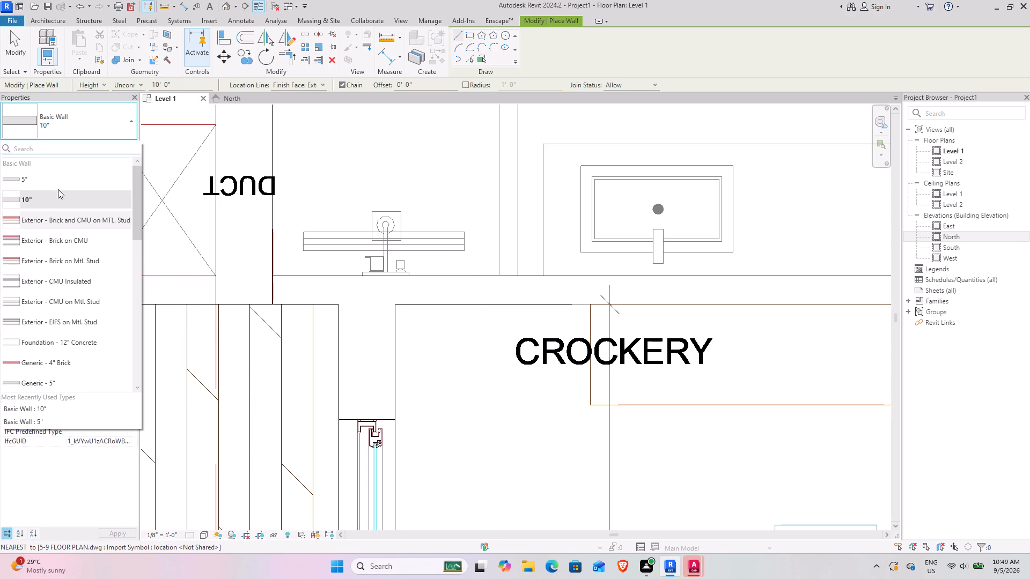
{"action": "left_click", "coordinate": [47, 186]}
{"action": "left_click", "coordinate": [107, 145]}
{"action": "left_click", "coordinate": [581, 226]}
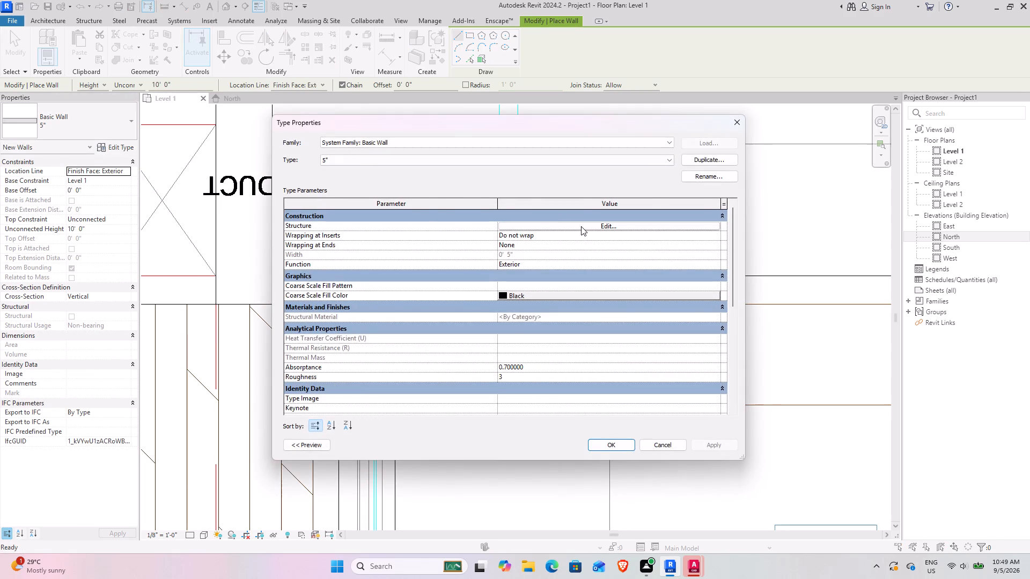
{"action": "left_click", "coordinate": [533, 226]}
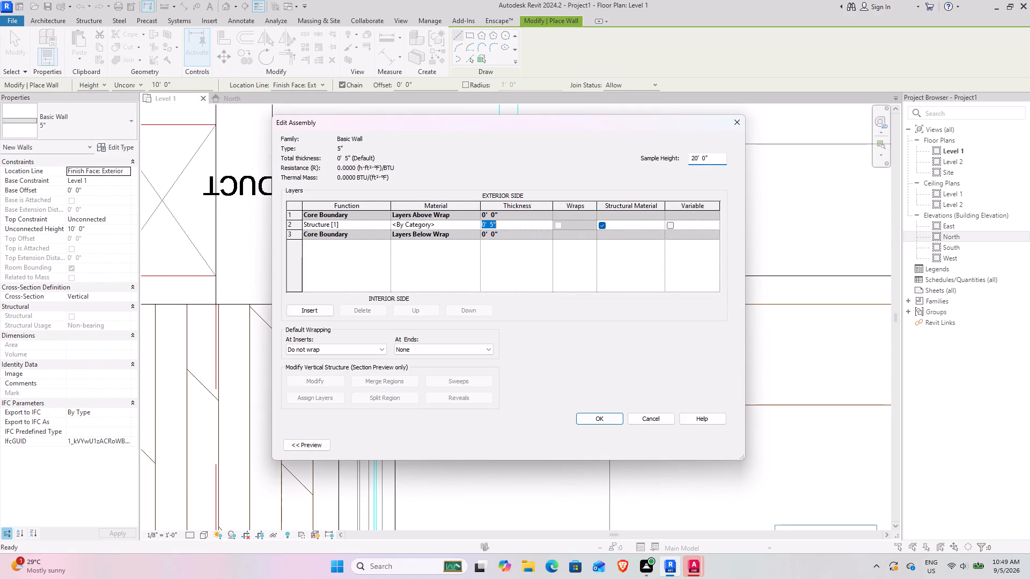
{"action": "type", "text": "4.0"}
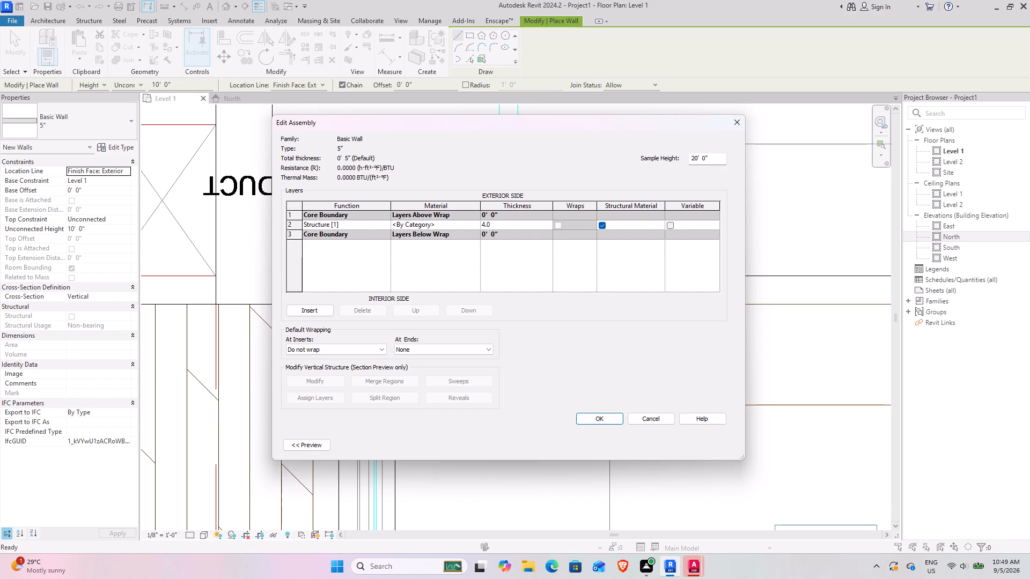
{"action": "key", "text": "BackSpace"}
{"action": "key", "text": "5"}
{"action": "key", "text": "shift+quotedbl"}
{"action": "key", "text": "Return"}
{"action": "left_click", "coordinate": [598, 418]}
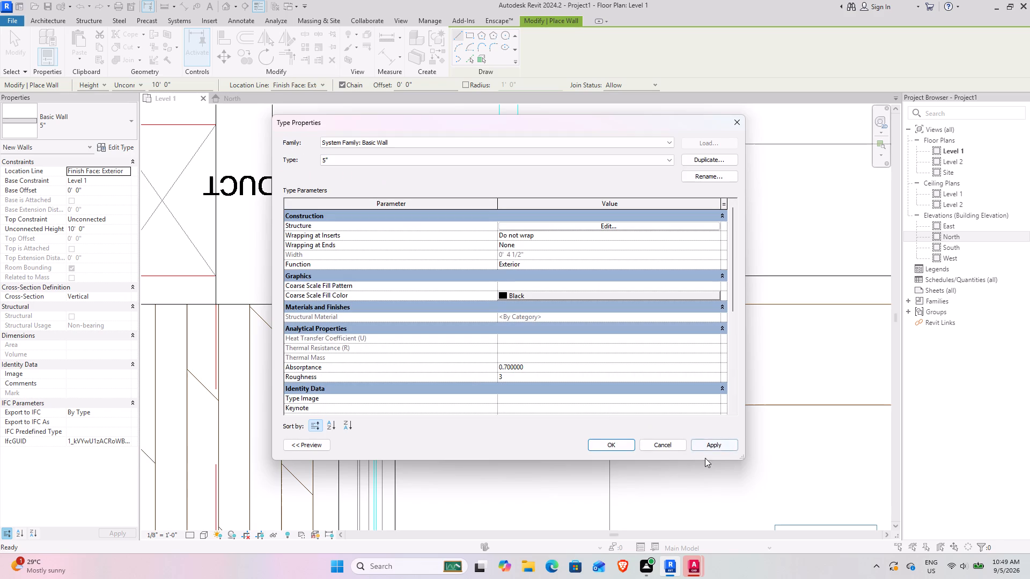
{"action": "left_click", "coordinate": [705, 458]}
{"action": "left_click", "coordinate": [709, 452]}
{"action": "left_click", "coordinate": [712, 444]}
{"action": "left_click", "coordinate": [626, 444]}
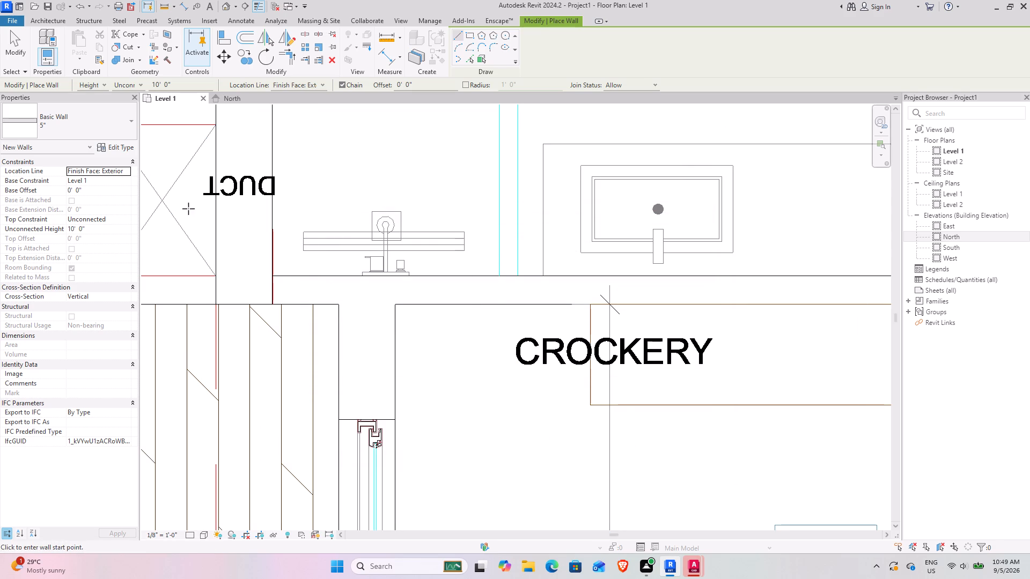
Draw the toilet's south wall with the 5" type, about 9'-4 1/2" long, from the duct side to the toilet's south-east corner.
{"action": "left_click", "coordinate": [271, 274]}
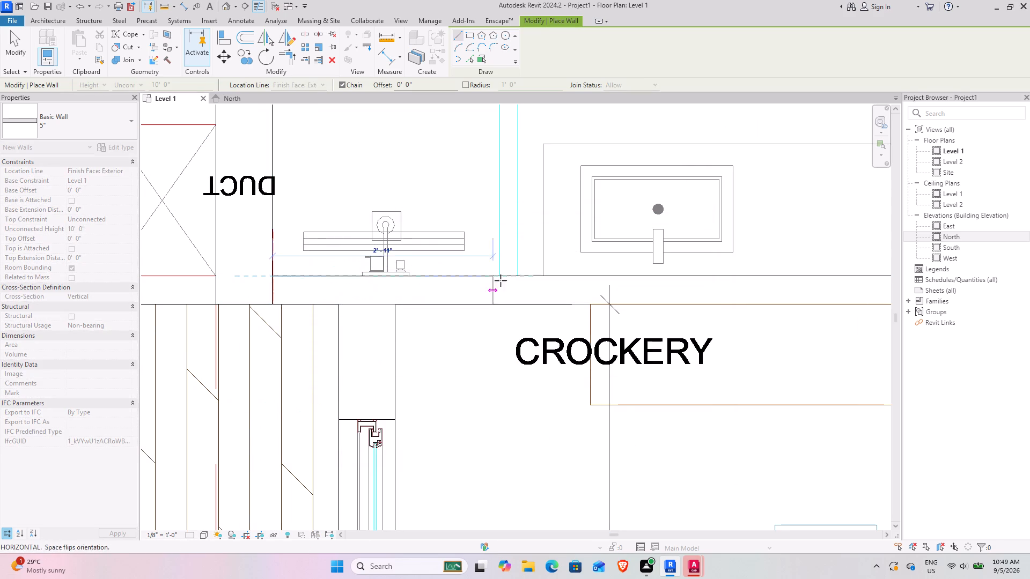
{"action": "scroll", "coordinate": [575, 271], "scroll_direction": "down", "scroll_amount": 7}
{"action": "middle_click_drag", "start_coordinate": [648, 271], "coordinate": [384, 292]}
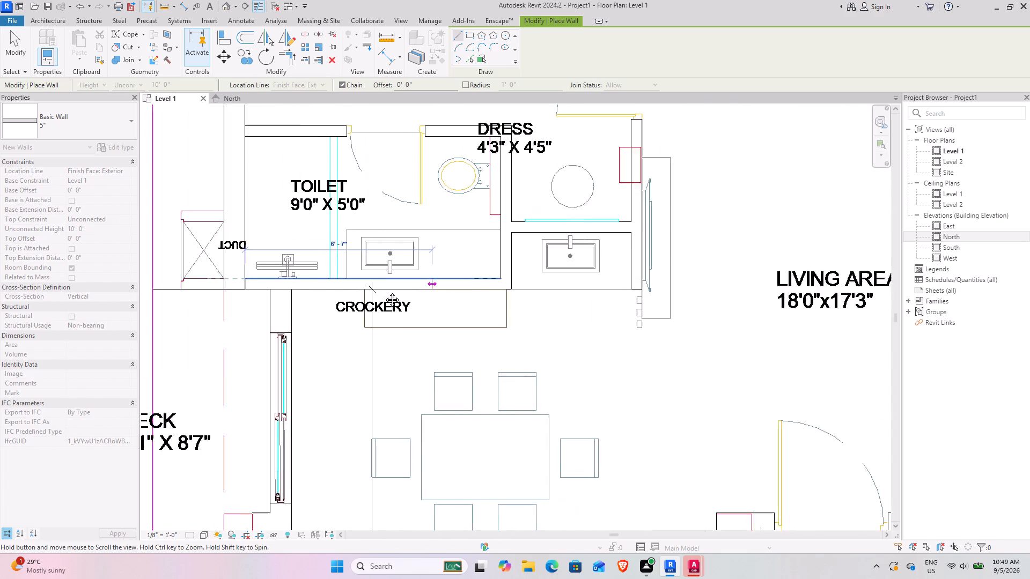
{"action": "middle_click_drag", "start_coordinate": [384, 292], "coordinate": [349, 308]}
{"action": "middle_click_drag", "start_coordinate": [375, 323], "coordinate": [455, 415]}
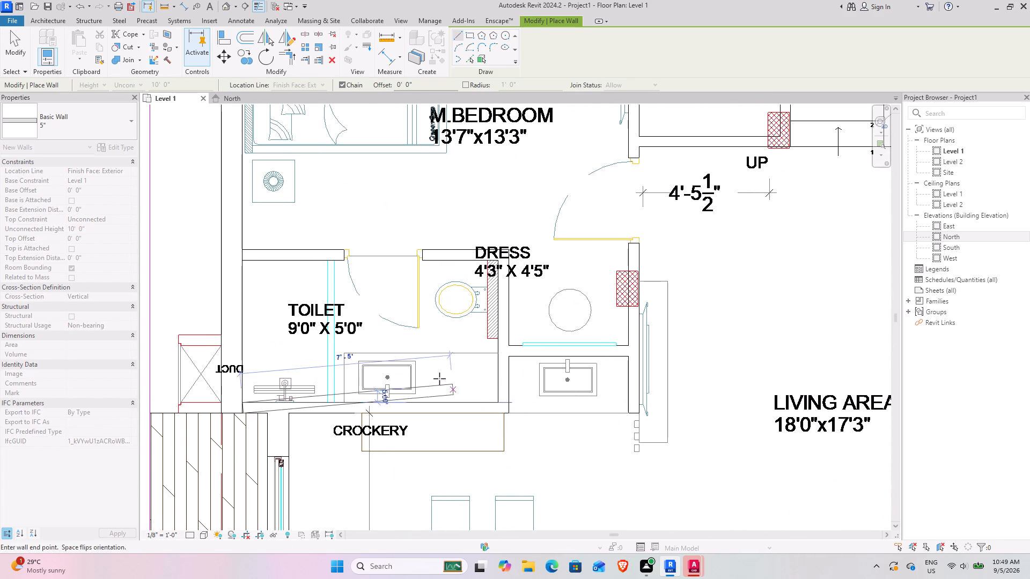
{"action": "left_click", "coordinate": [510, 405]}
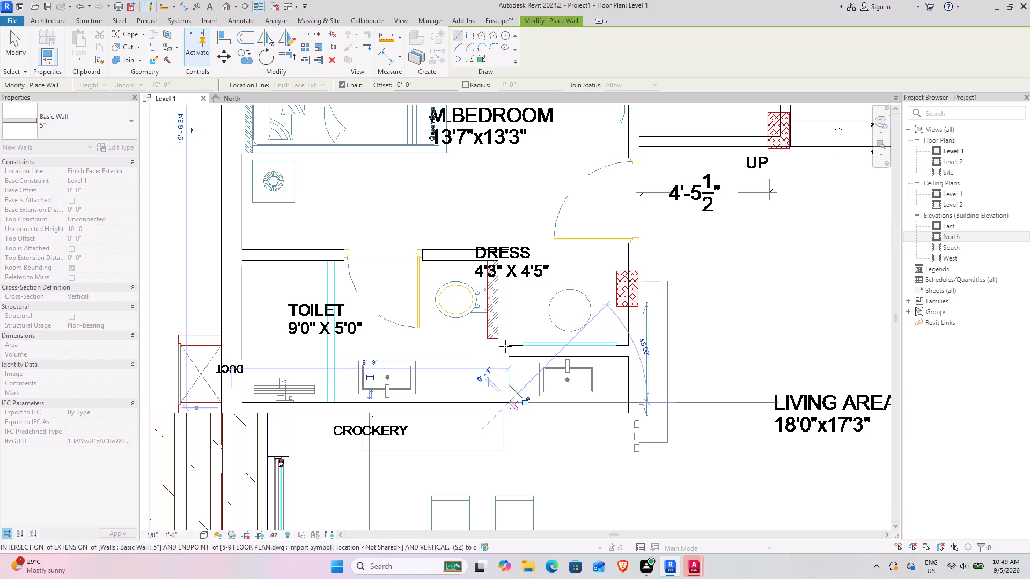
Continue the 5" wall chain about 5'-4 1/2" north along the toilet's east side and west along its north side to the exterior wall.
{"action": "key", "text": "space"}
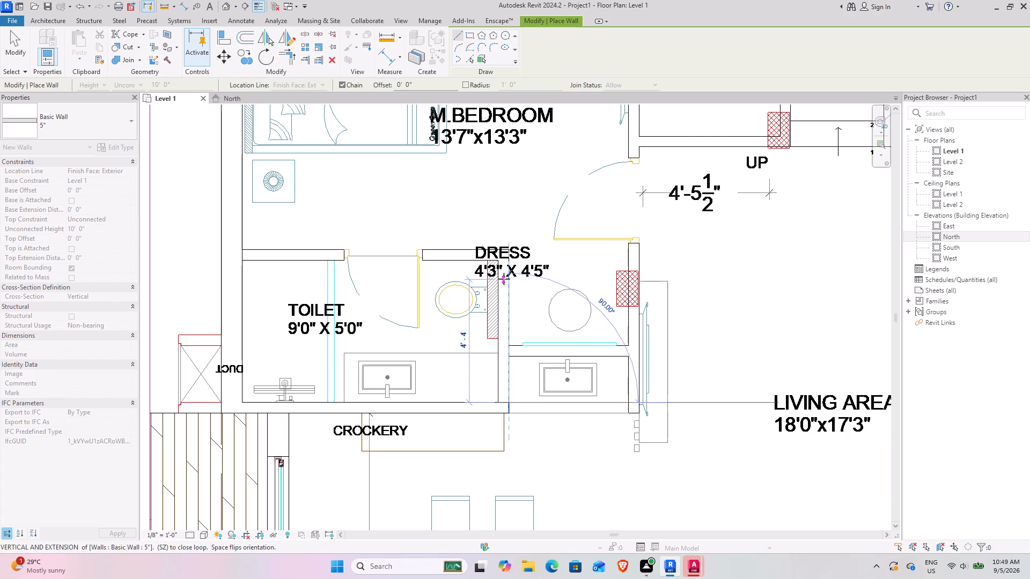
{"action": "scroll", "coordinate": [512, 248], "scroll_direction": "up", "scroll_amount": 3}
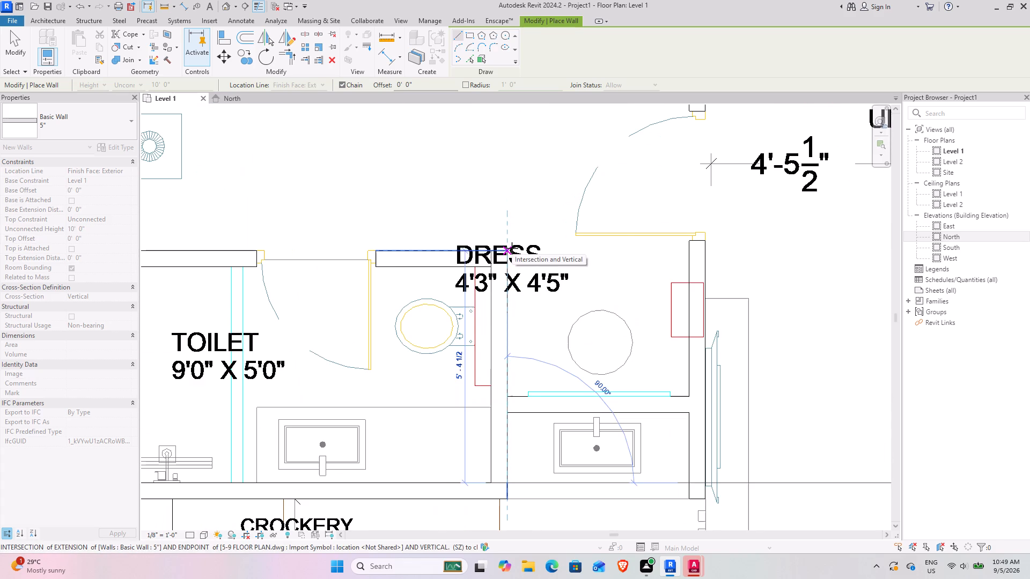
{"action": "left_click", "coordinate": [512, 248]}
{"action": "middle_click_drag", "start_coordinate": [237, 257], "coordinate": [526, 266]}
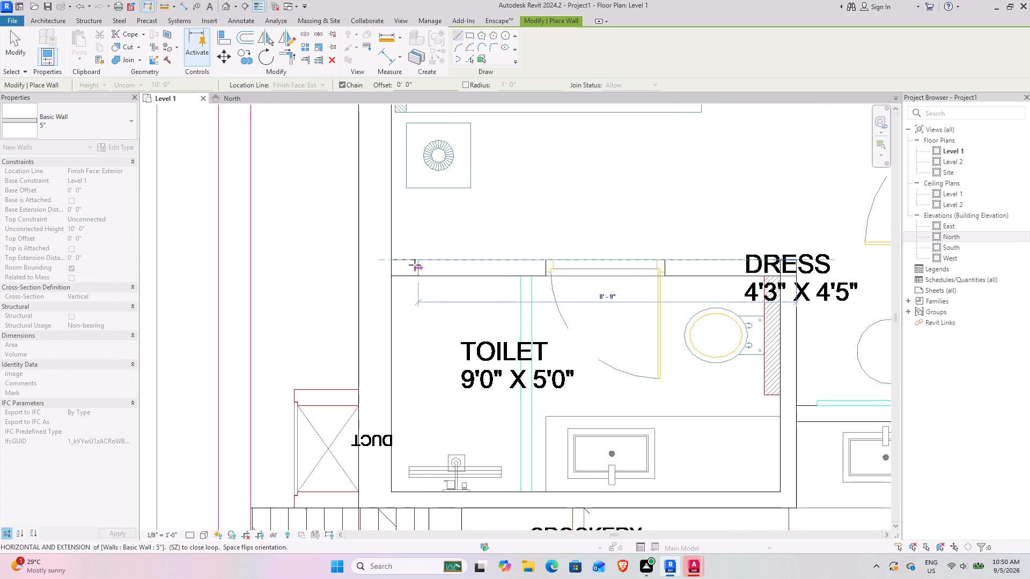
{"action": "left_click", "coordinate": [391, 259]}
{"action": "scroll", "coordinate": [504, 274], "scroll_direction": "down", "scroll_amount": 4}
{"action": "middle_click_drag", "start_coordinate": [521, 279], "coordinate": [452, 284]}
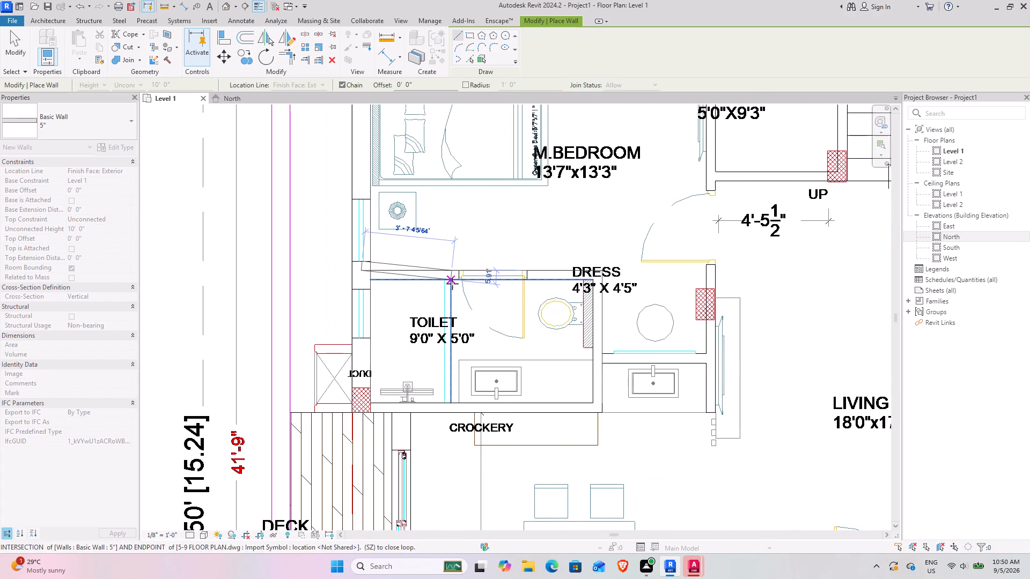
{"action": "key", "text": "Escape"}
Draw a 5" wall about 4'-2 1/2" long between the dress area and the wash basin, from the toilet's east wall eastward.
{"action": "scroll", "coordinate": [465, 284], "scroll_direction": "down", "scroll_amount": 4}
{"action": "middle_click_drag", "start_coordinate": [480, 295], "coordinate": [347, 301]}
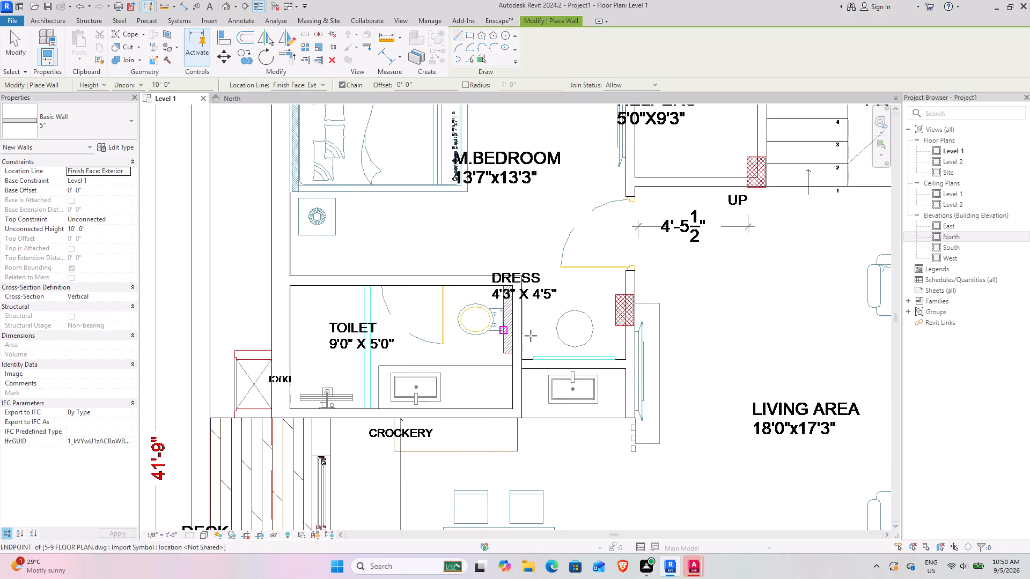
{"action": "middle_click_drag", "start_coordinate": [546, 388], "coordinate": [362, 419]}
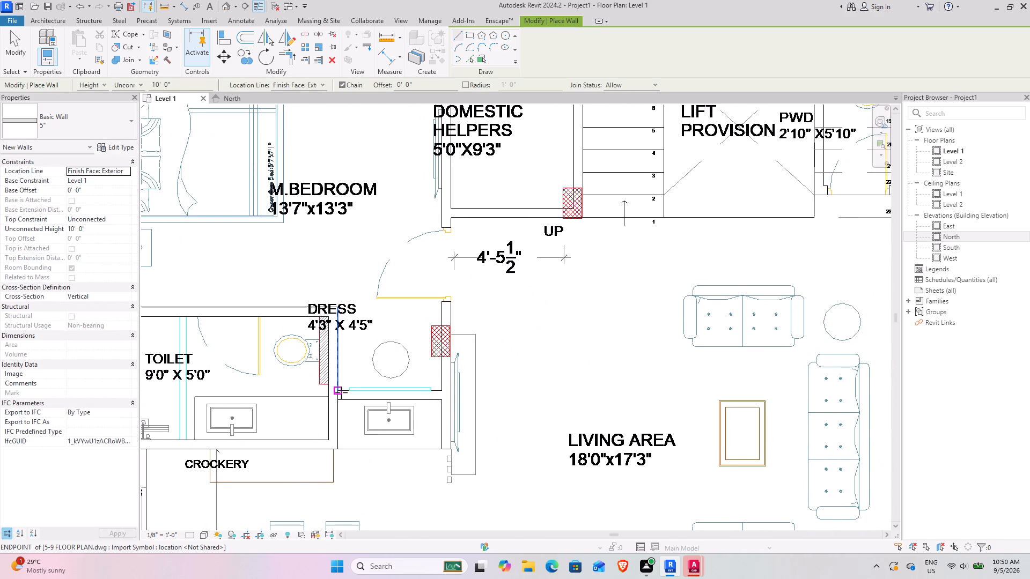
{"action": "left_click", "coordinate": [339, 389]}
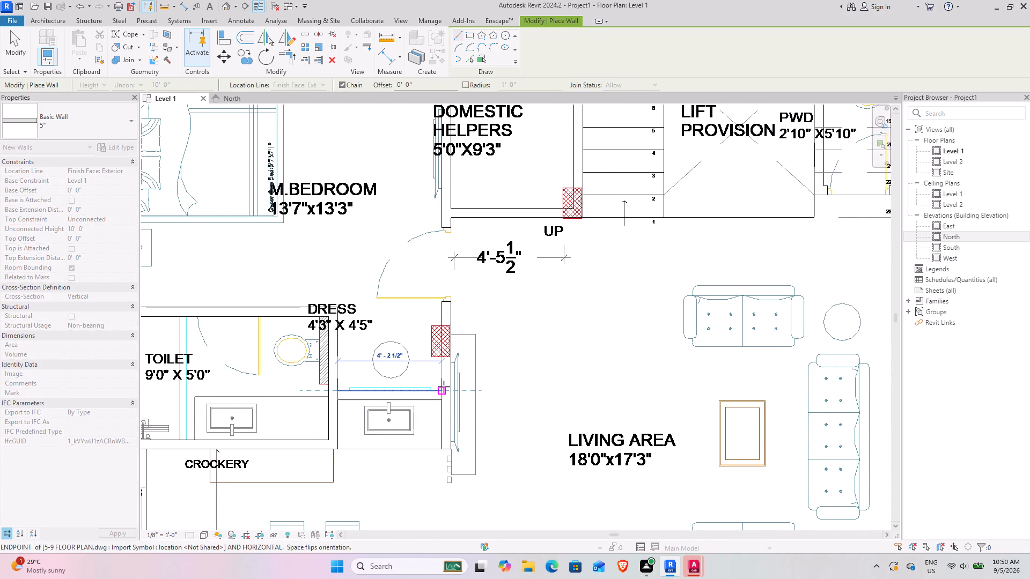
{"action": "left_click", "coordinate": [444, 387]}
{"action": "key", "text": "Escape"}
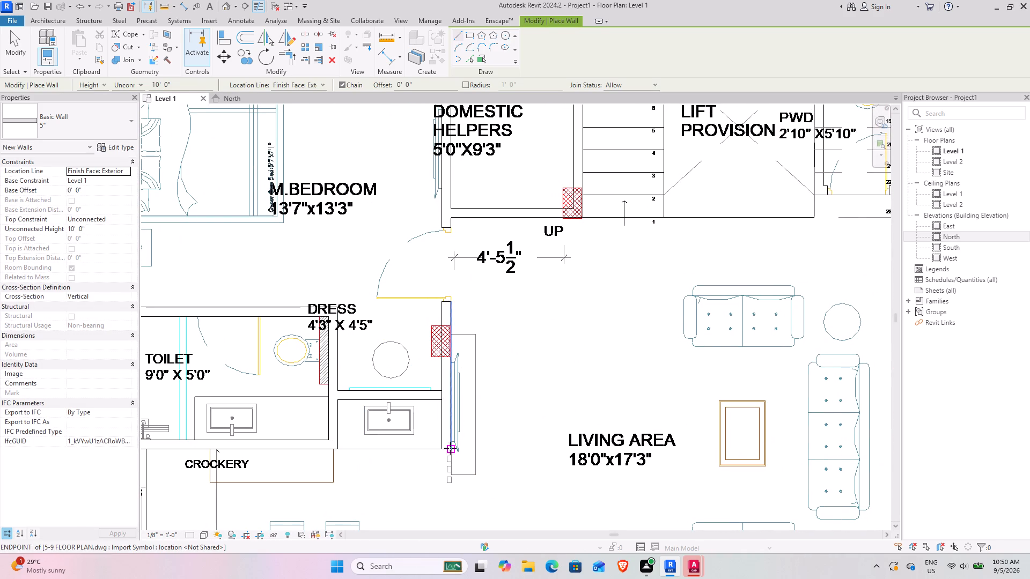
Draw a 5" wall from the wash basin's south-east corner north past the dress and master bedroom to the bedroom's north wall.
{"action": "left_click", "coordinate": [446, 450]}
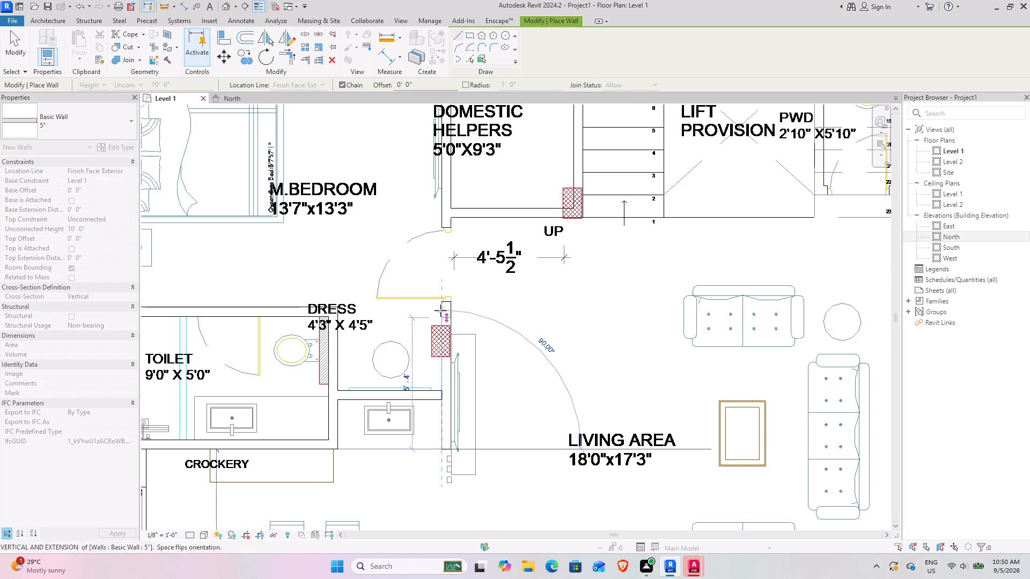
{"action": "scroll", "coordinate": [453, 240], "scroll_direction": "down", "scroll_amount": 5}
{"action": "middle_click_drag", "start_coordinate": [444, 243], "coordinate": [446, 446]}
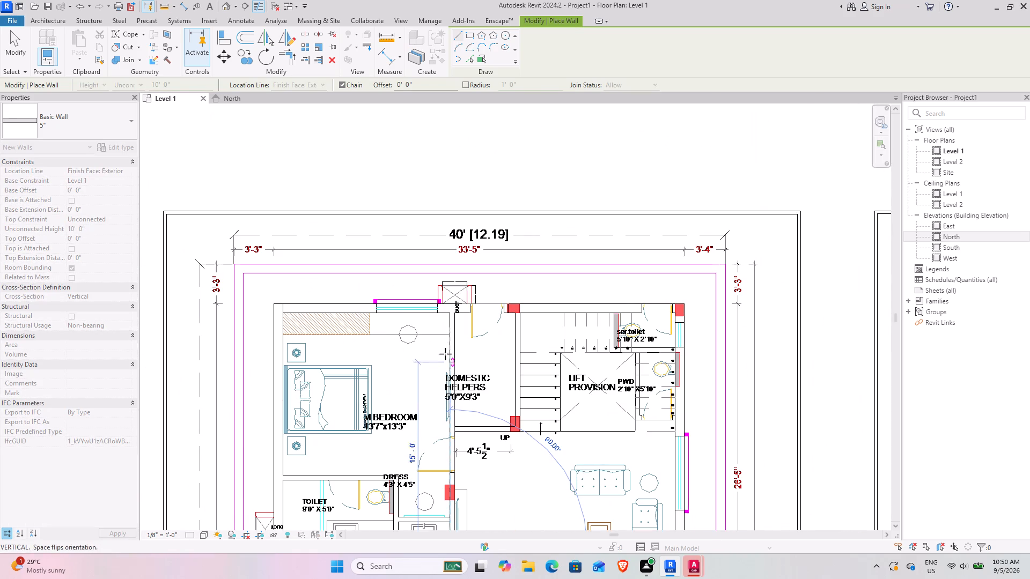
{"action": "left_click", "coordinate": [449, 315]}
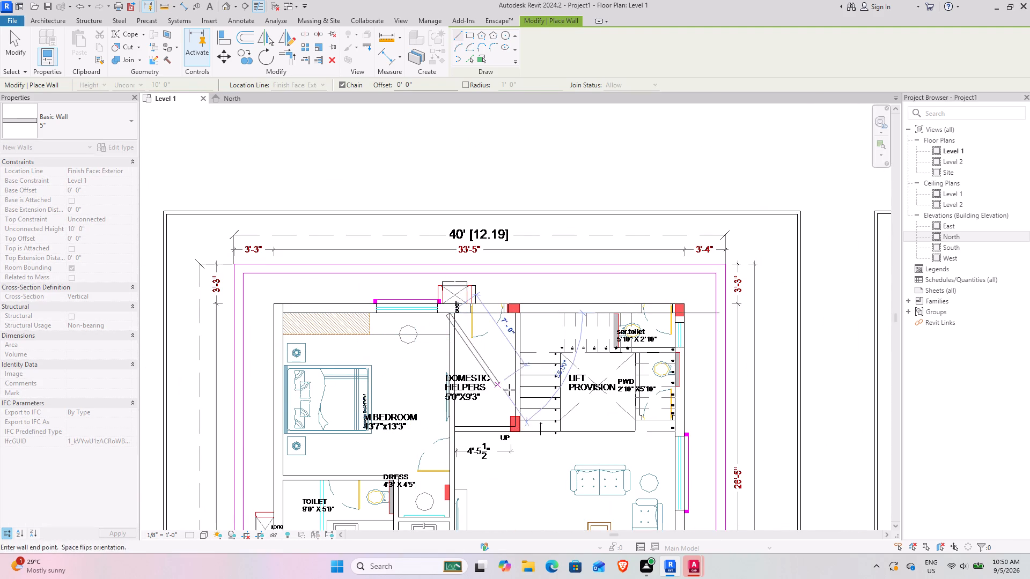
{"action": "key", "text": "Escape"}
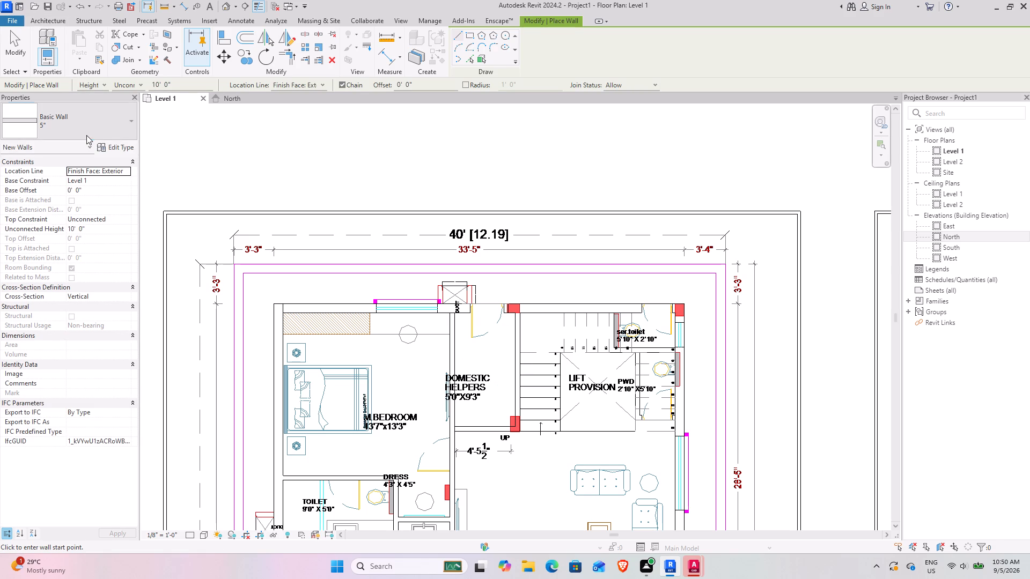
Switch to the 10" Basic Wall type and draw the north exterior wall, about 32'-8" long, to the house's north-east corner.
{"action": "left_click", "coordinate": [86, 135]}
{"action": "left_click", "coordinate": [32, 199]}
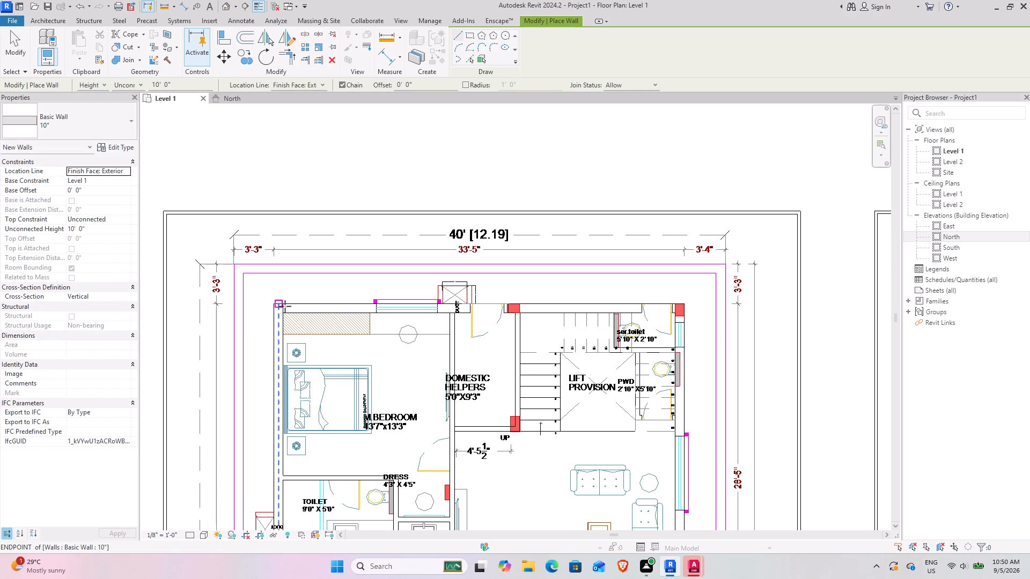
{"action": "left_click", "coordinate": [286, 306]}
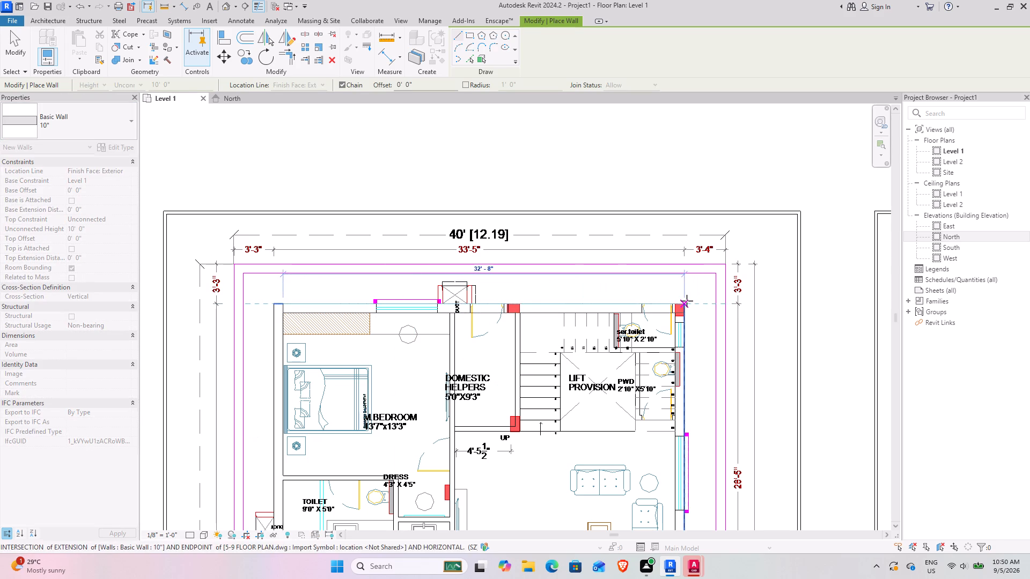
{"action": "left_click", "coordinate": [687, 301]}
Continue the 10" exterior wall south along the east side to the living area's south-east corner.
{"action": "middle_click_drag", "start_coordinate": [695, 448], "coordinate": [603, 226]}
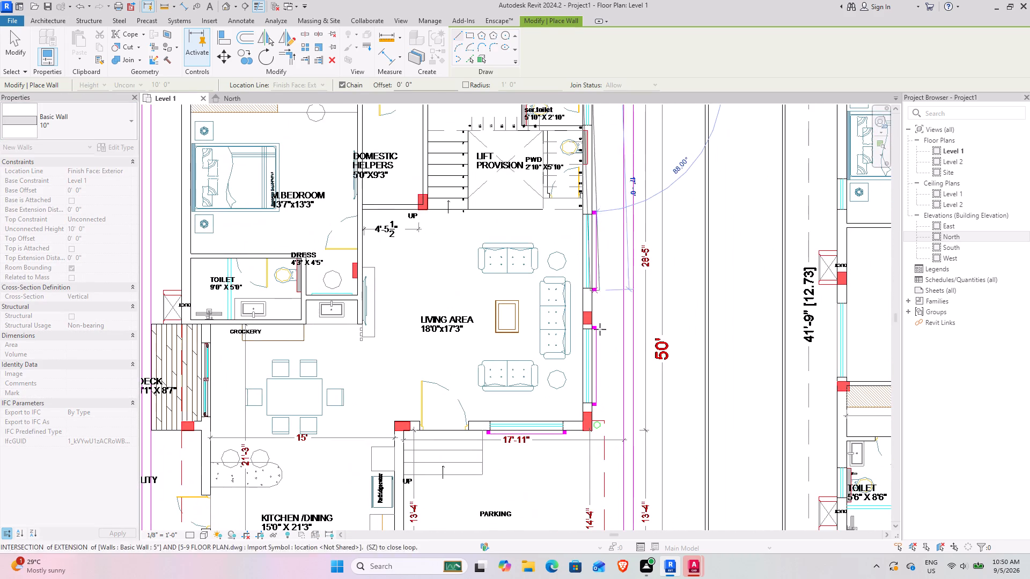
{"action": "scroll", "coordinate": [597, 428], "scroll_direction": "up", "scroll_amount": 8}
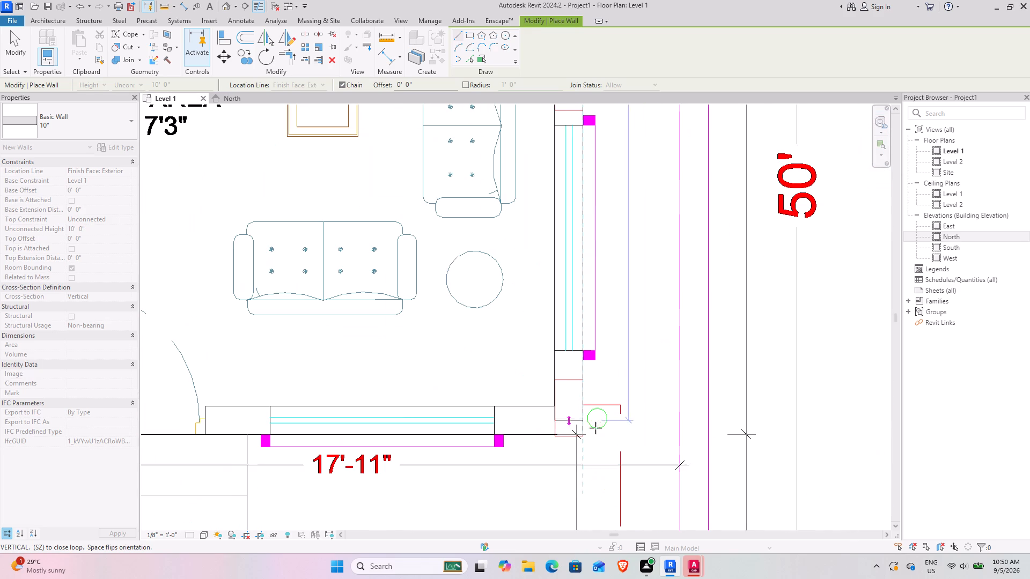
{"action": "scroll", "coordinate": [580, 435], "scroll_direction": "up", "scroll_amount": 8}
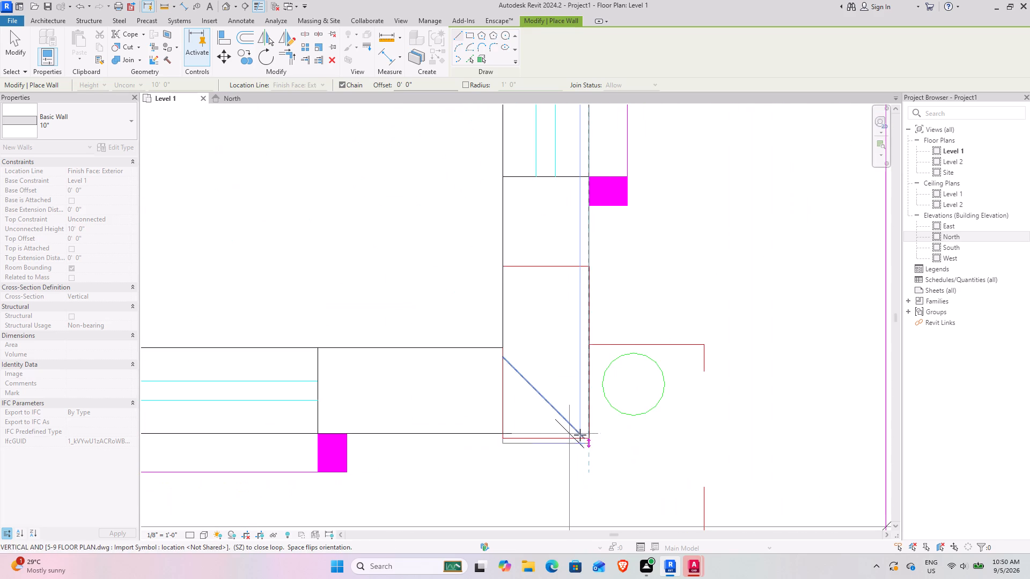
{"action": "left_click", "coordinate": [590, 435]}
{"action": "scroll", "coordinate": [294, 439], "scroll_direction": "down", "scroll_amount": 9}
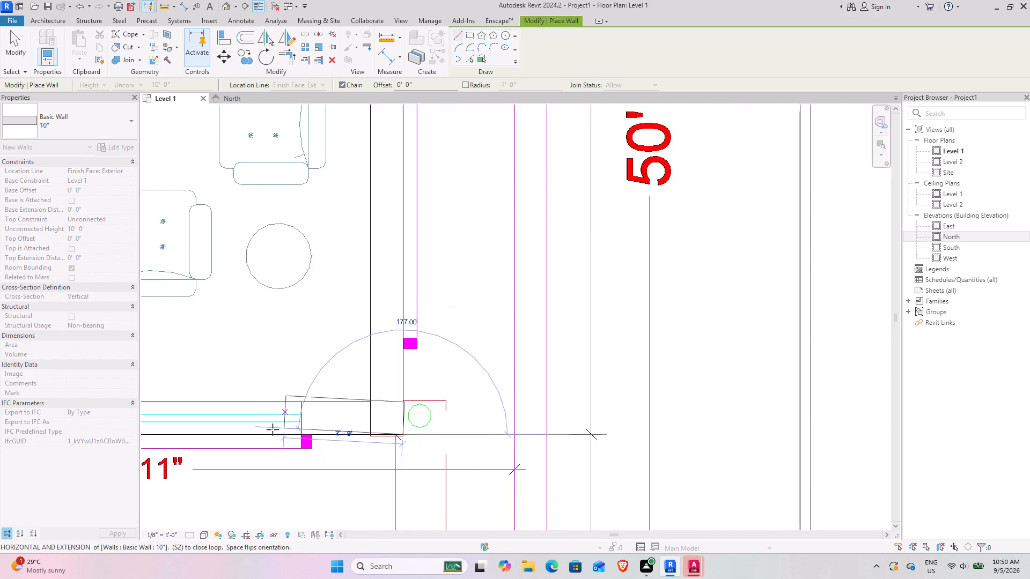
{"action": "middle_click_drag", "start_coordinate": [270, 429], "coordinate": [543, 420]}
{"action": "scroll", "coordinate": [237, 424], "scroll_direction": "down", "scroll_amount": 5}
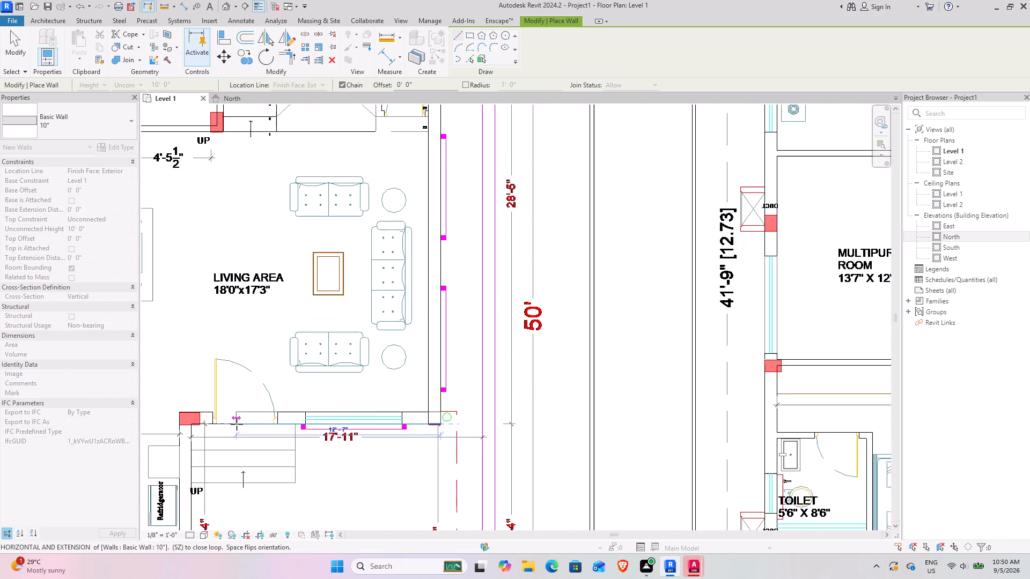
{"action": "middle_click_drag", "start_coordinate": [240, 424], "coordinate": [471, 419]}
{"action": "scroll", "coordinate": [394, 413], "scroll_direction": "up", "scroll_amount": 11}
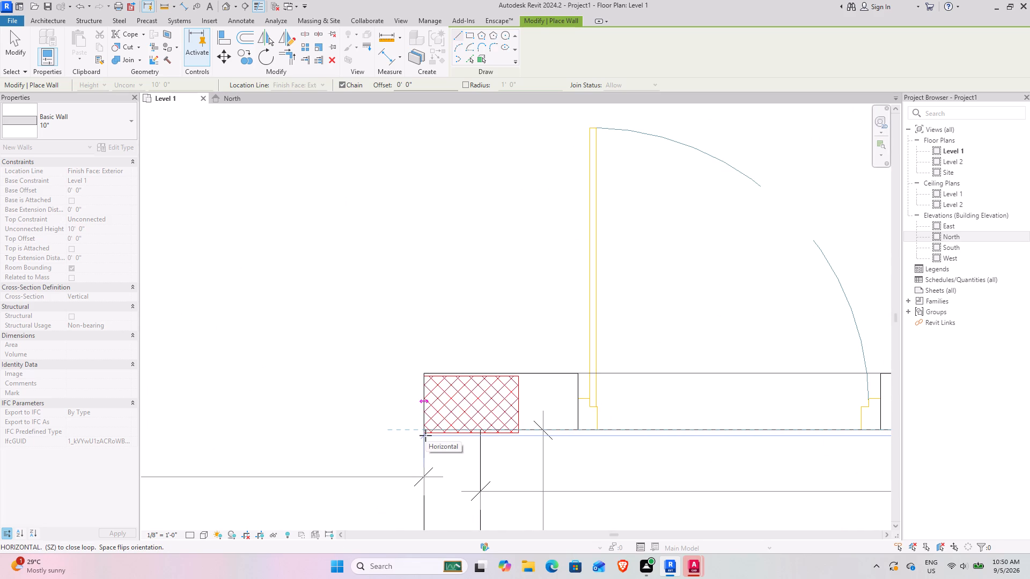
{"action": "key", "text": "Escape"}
Draw the living area's south wall with the 10" type, about 16' long, from its south-east corner west to the column beside the entrance door.
{"action": "scroll", "coordinate": [562, 384], "scroll_direction": "down", "scroll_amount": 4}
{"action": "middle_click_drag", "start_coordinate": [657, 396], "coordinate": [298, 396]}
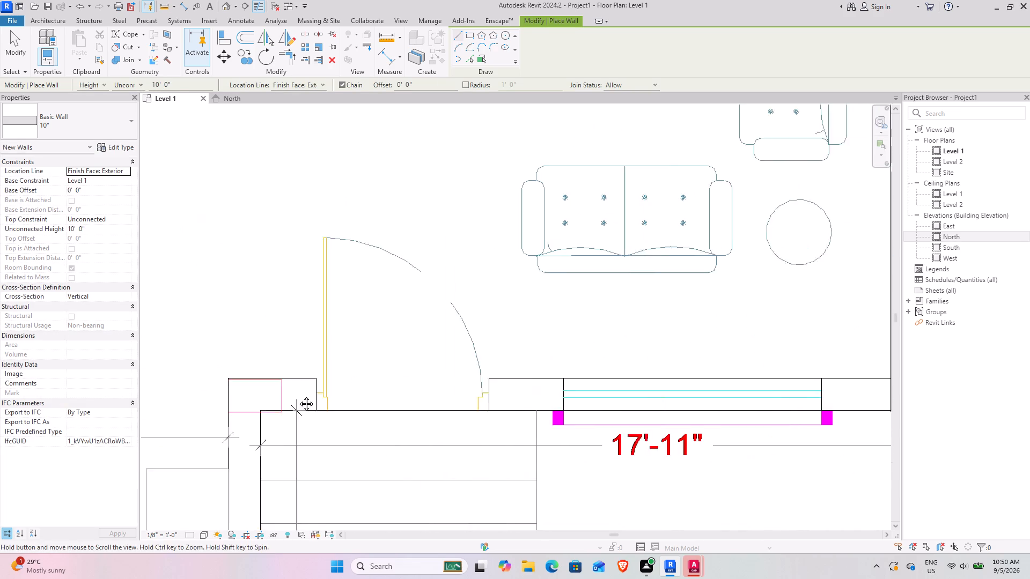
{"action": "middle_click_drag", "start_coordinate": [298, 396], "coordinate": [207, 396]}
{"action": "middle_click_drag", "start_coordinate": [584, 386], "coordinate": [341, 386]}
{"action": "scroll", "coordinate": [464, 391], "scroll_direction": "up", "scroll_amount": 8}
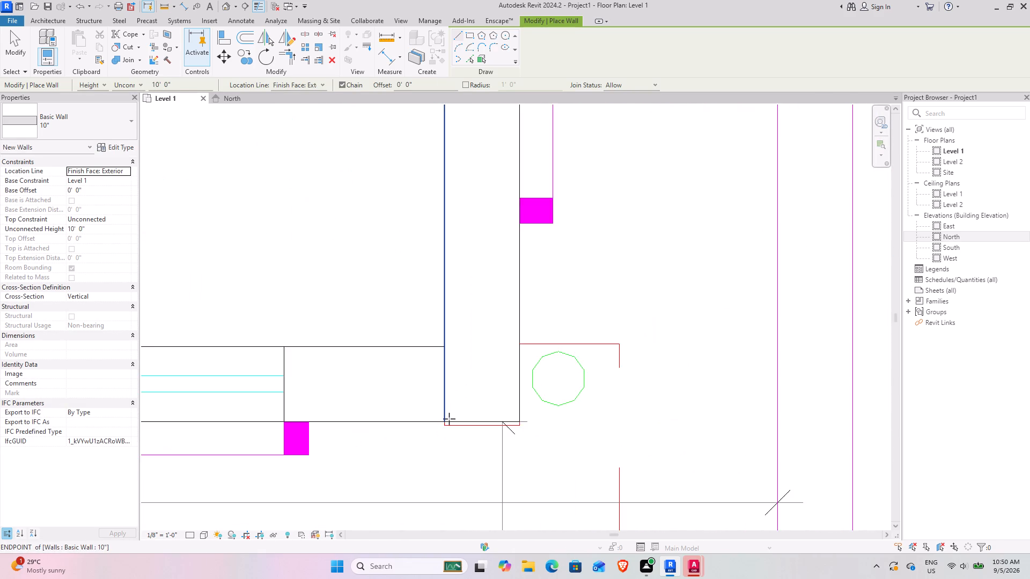
{"action": "scroll", "coordinate": [449, 419], "scroll_direction": "up", "scroll_amount": 4}
{"action": "left_click", "coordinate": [613, 429]}
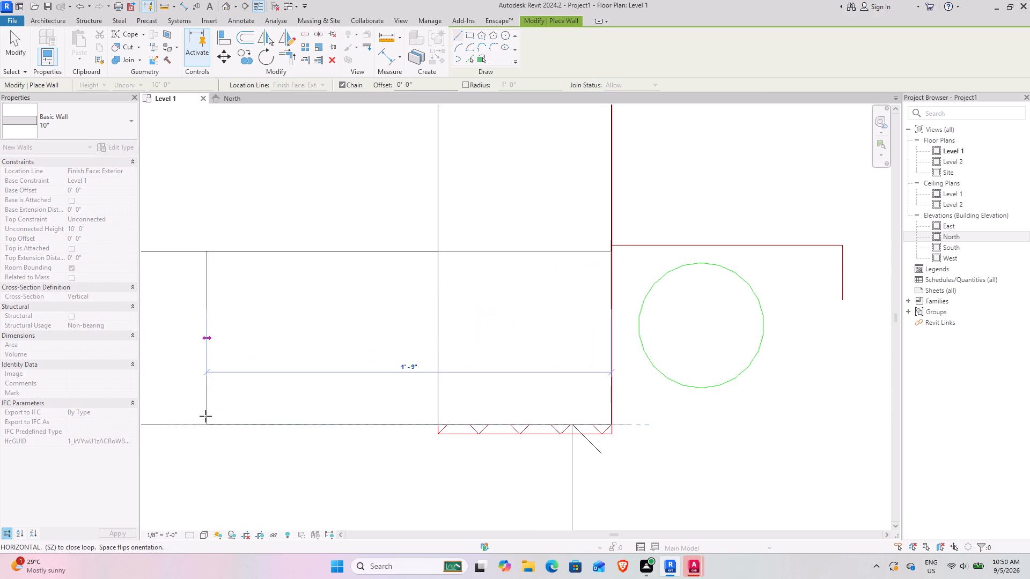
{"action": "scroll", "coordinate": [192, 423], "scroll_direction": "down", "scroll_amount": 10}
{"action": "middle_click_drag", "start_coordinate": [196, 425], "coordinate": [682, 430]}
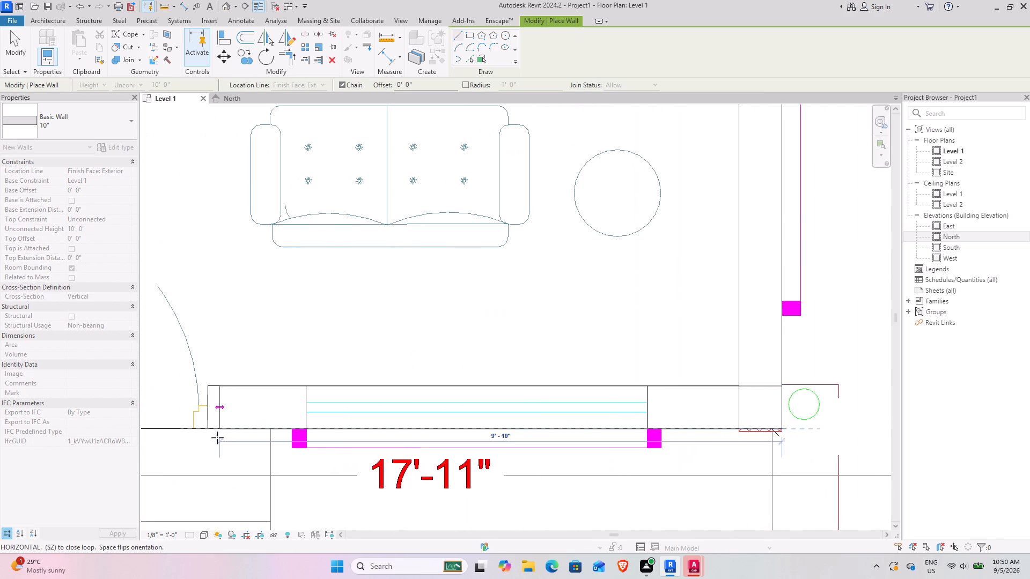
{"action": "middle_click_drag", "start_coordinate": [217, 437], "coordinate": [592, 435]}
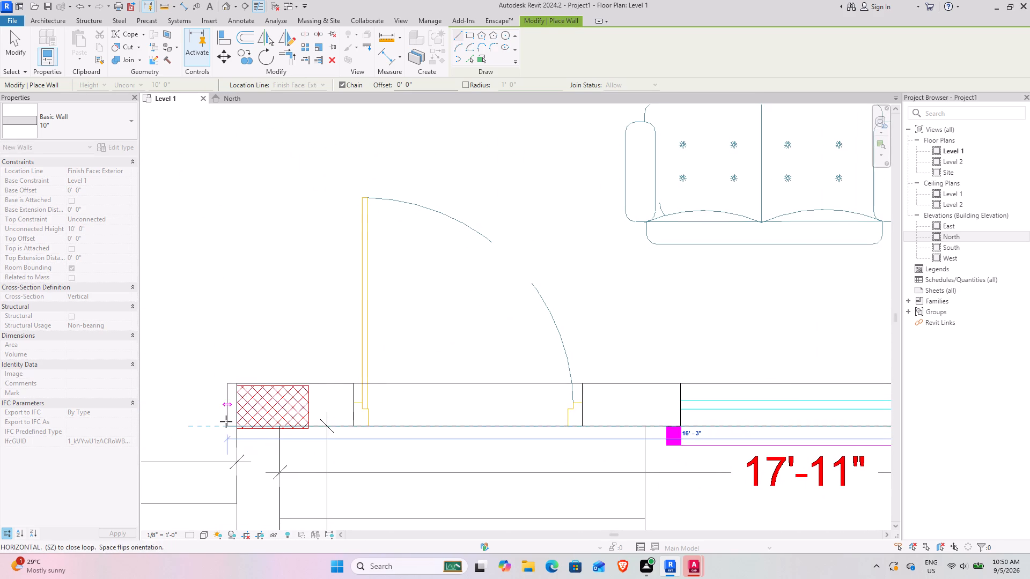
{"action": "left_click", "coordinate": [235, 423]}
Continue the 10" wall south between the kitchen and parking to the kitchen's south-east column, flipping its orientation to match the plan.
{"action": "scroll", "coordinate": [293, 429], "scroll_direction": "down", "scroll_amount": 5}
{"action": "middle_click_drag", "start_coordinate": [275, 434], "coordinate": [258, 308]}
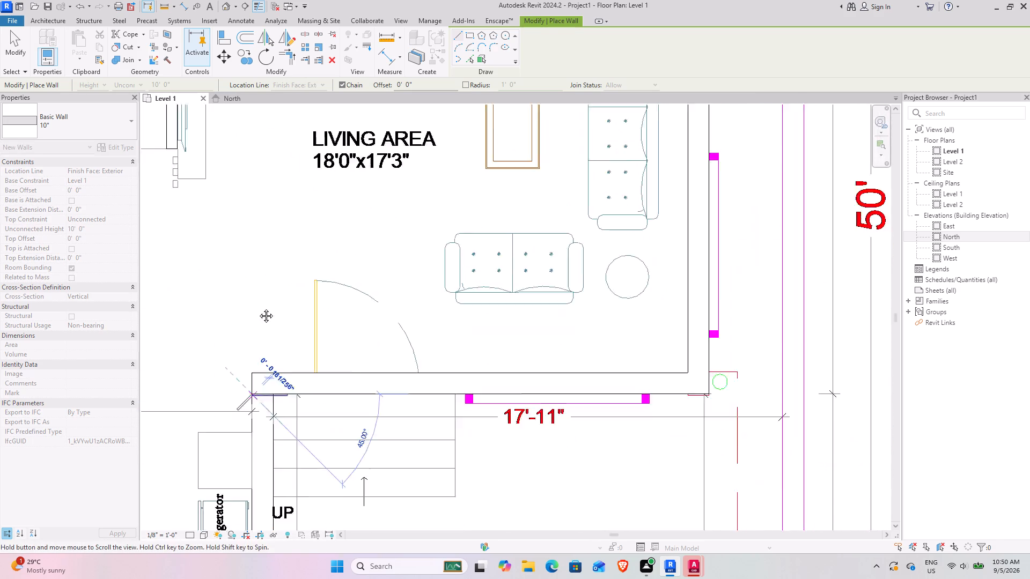
{"action": "middle_click_drag", "start_coordinate": [258, 308], "coordinate": [257, 240]}
{"action": "middle_click_drag", "start_coordinate": [253, 452], "coordinate": [274, 300]}
{"action": "key", "text": "space"}
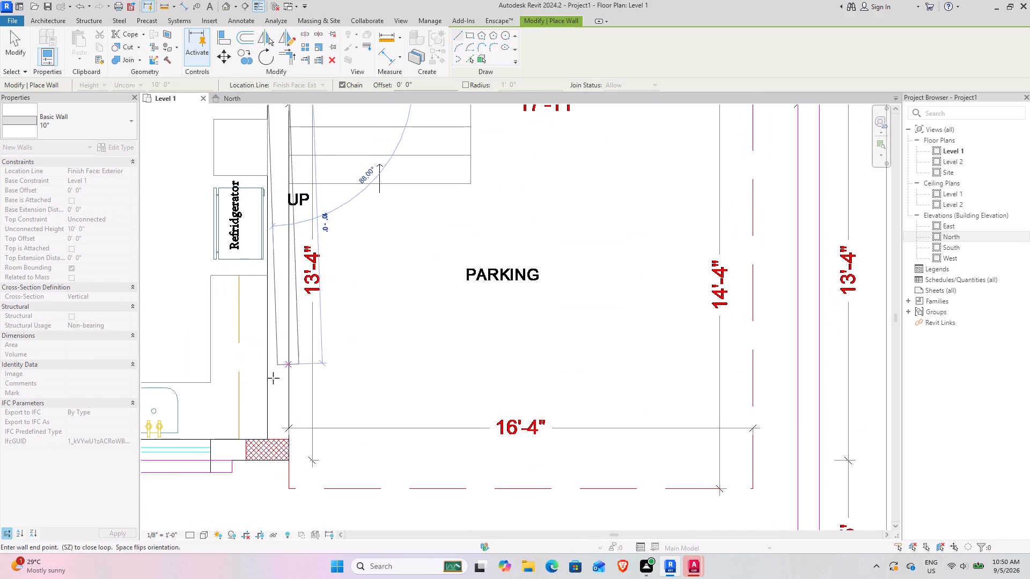
{"action": "left_click", "coordinate": [262, 464]}
Continue the 10" wall west along the kitchen's south side to its south-west column, about 17'-4" long, with its orientation flipped to match the plan.
{"action": "middle_click_drag", "start_coordinate": [184, 456], "coordinate": [436, 456]}
{"action": "key", "text": "space"}
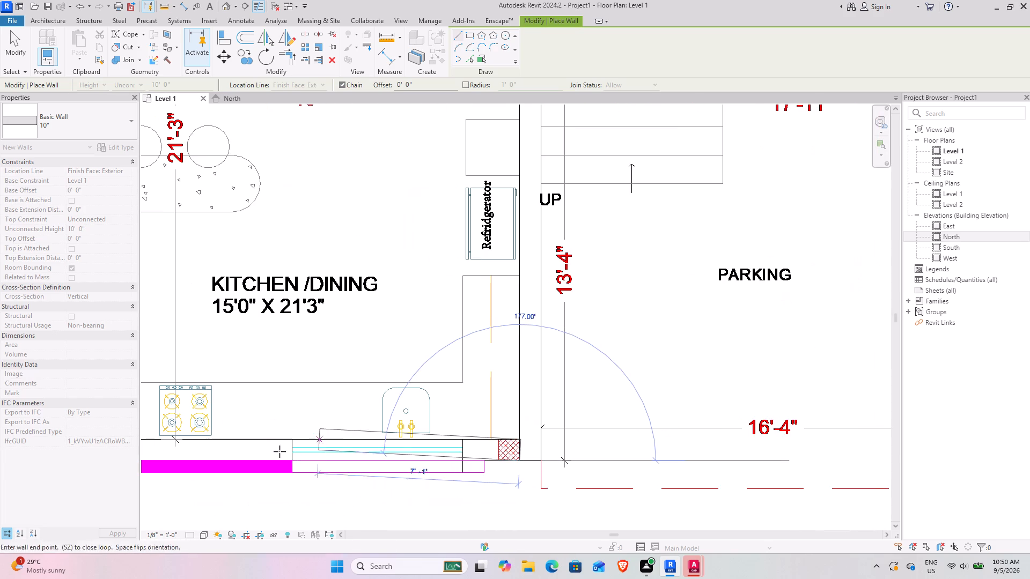
{"action": "middle_click_drag", "start_coordinate": [246, 454], "coordinate": [639, 450]}
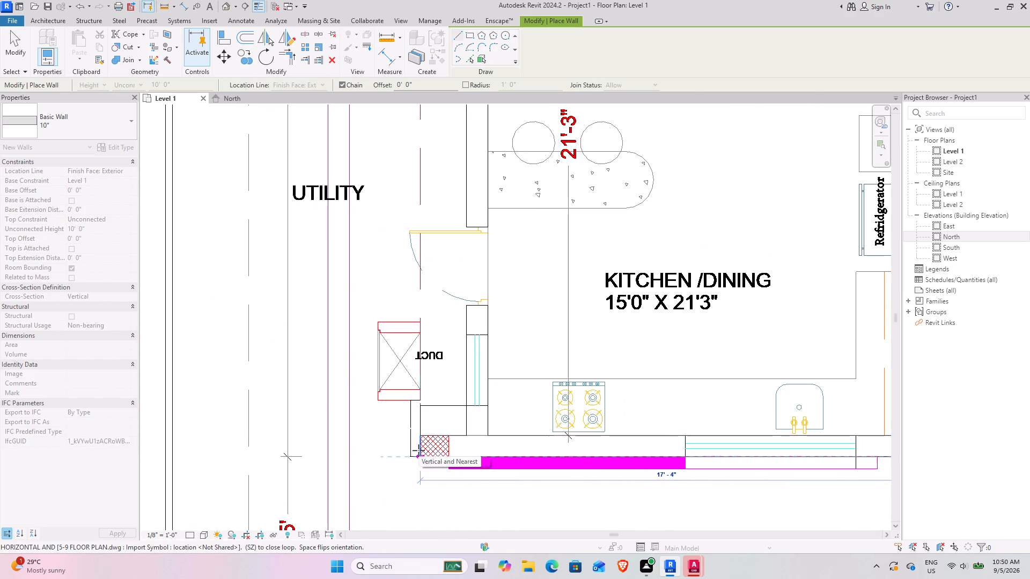
{"action": "middle_click_drag", "start_coordinate": [414, 450], "coordinate": [329, 439]}
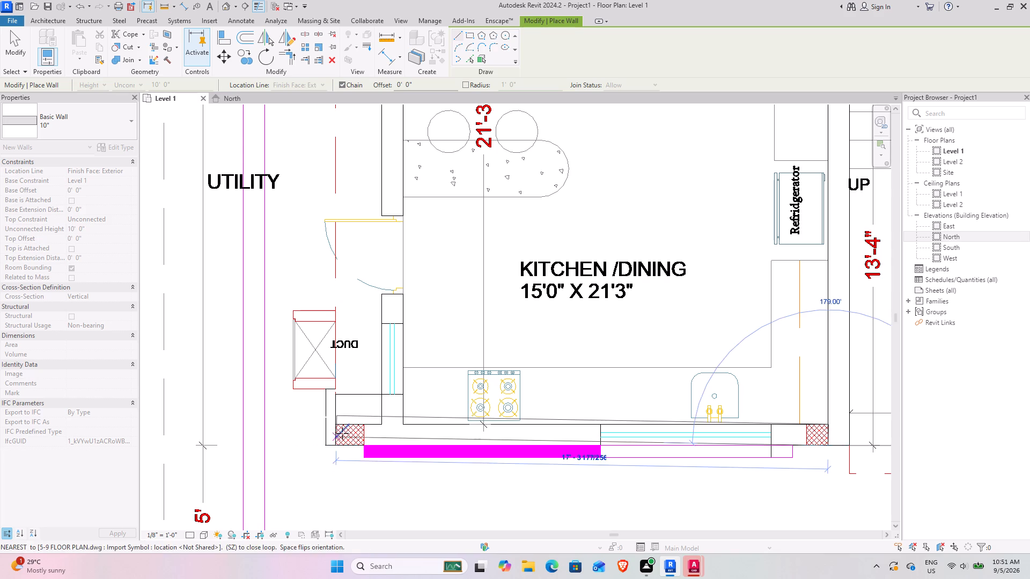
{"action": "middle_click_drag", "start_coordinate": [342, 433], "coordinate": [306, 458]}
{"action": "scroll", "coordinate": [301, 458], "scroll_direction": "up", "scroll_amount": 8}
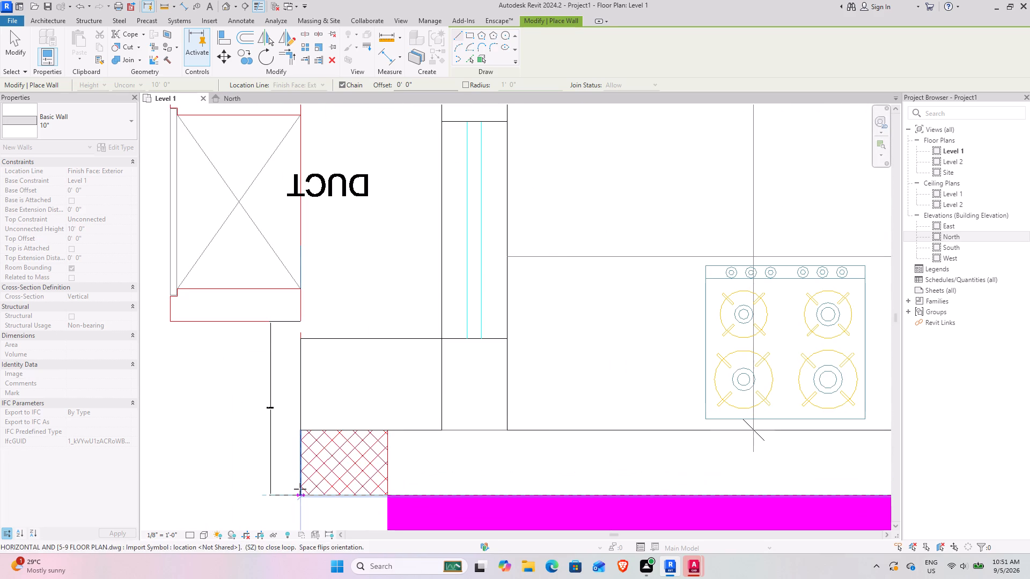
{"action": "left_click", "coordinate": [300, 494]}
{"action": "key", "text": "Escape"}
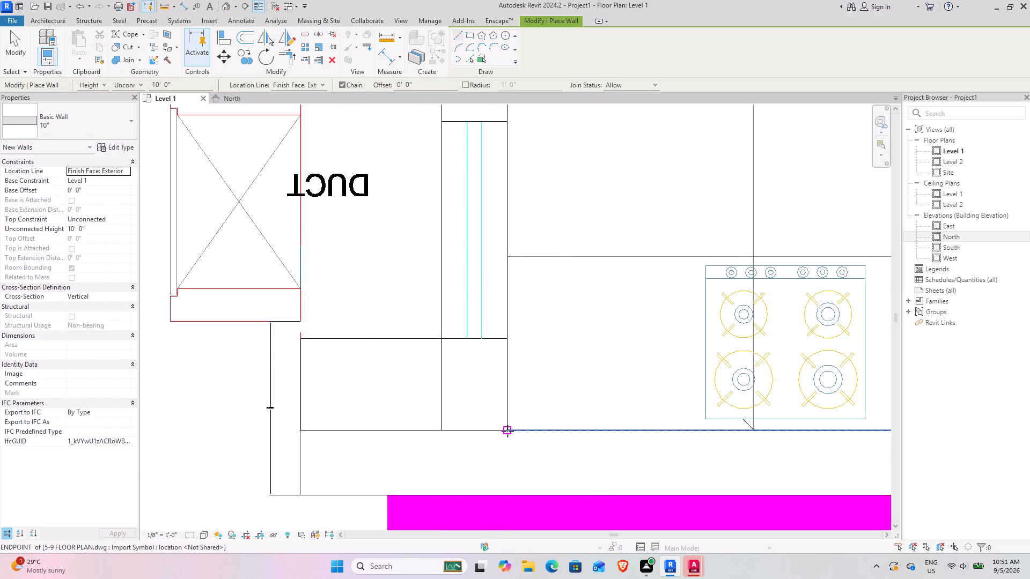
Draw the kitchen/dining's west wall with the 10" type from its inner south-west corner north to the toilet wall beside the deck, flipping its orientation.
{"action": "left_click", "coordinate": [507, 431]}
{"action": "key", "text": "space"}
{"action": "scroll", "coordinate": [496, 301], "scroll_direction": "down", "scroll_amount": 5}
{"action": "middle_click_drag", "start_coordinate": [509, 230], "coordinate": [442, 556]}
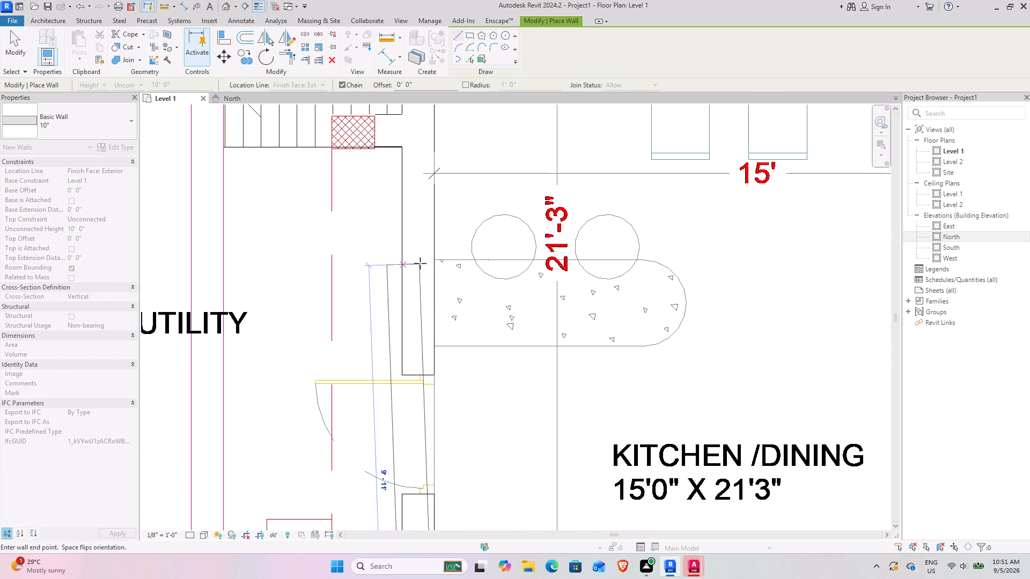
{"action": "middle_click_drag", "start_coordinate": [421, 275], "coordinate": [426, 533]}
{"action": "scroll", "coordinate": [444, 332], "scroll_direction": "down", "scroll_amount": 1}
{"action": "middle_click_drag", "start_coordinate": [444, 337], "coordinate": [446, 544]}
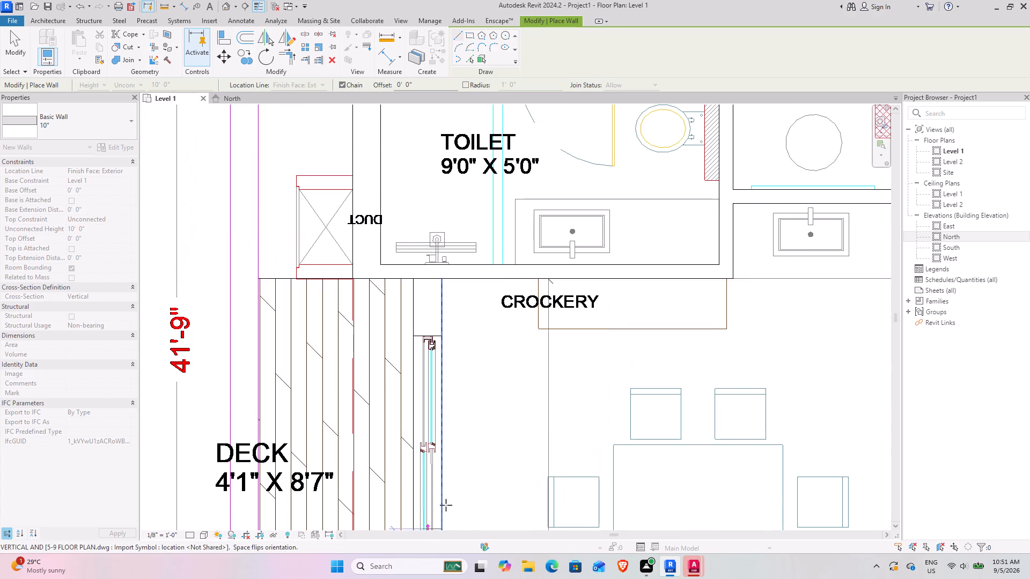
{"action": "left_click", "coordinate": [438, 278]}
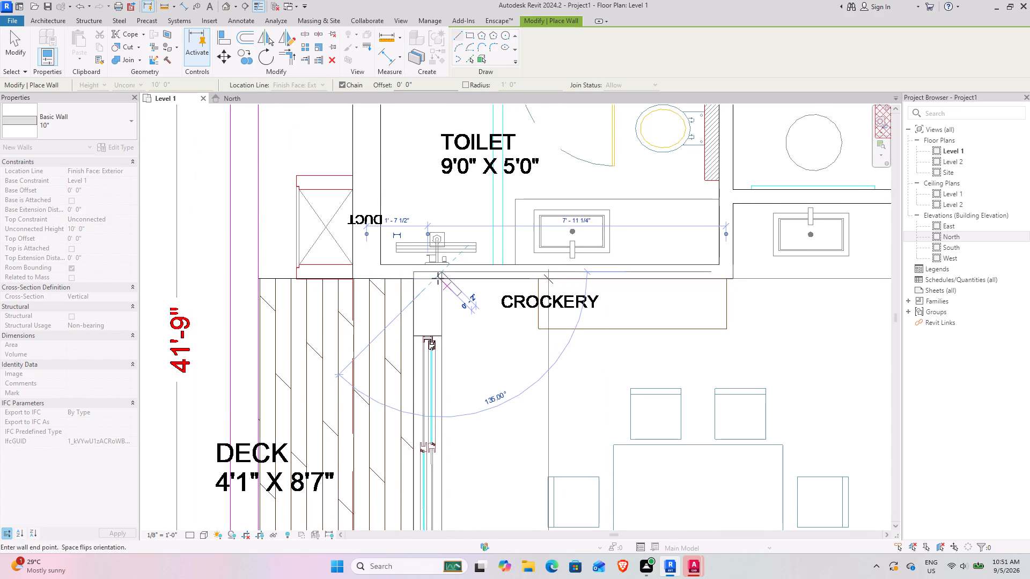
{"action": "key", "text": "Escape"}
{"action": "scroll", "coordinate": [494, 337], "scroll_direction": "down", "scroll_amount": 5}
{"action": "middle_click_drag", "start_coordinate": [559, 403], "coordinate": [386, 252]}
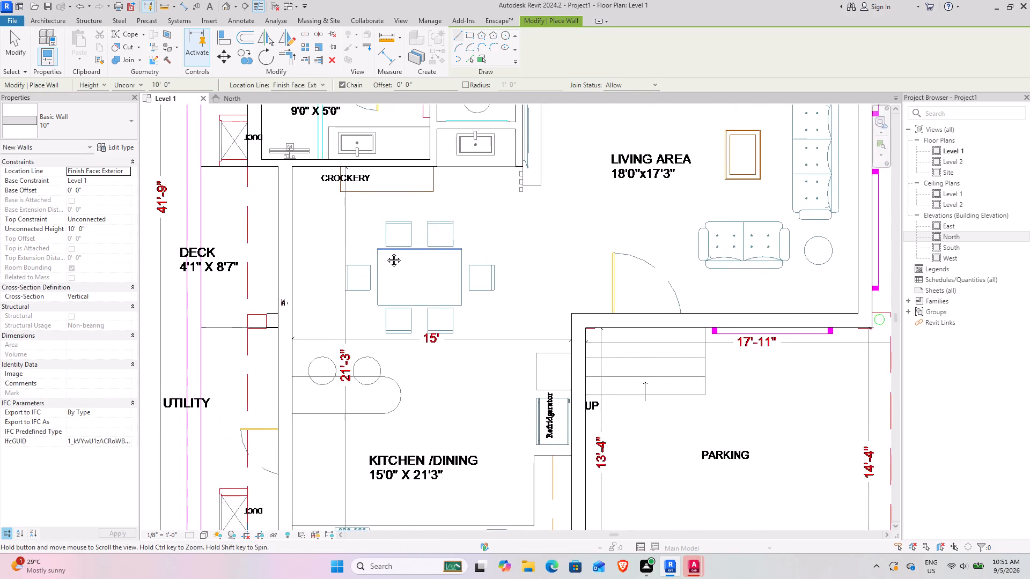
{"action": "middle_click_drag", "start_coordinate": [386, 252], "coordinate": [409, 229]}
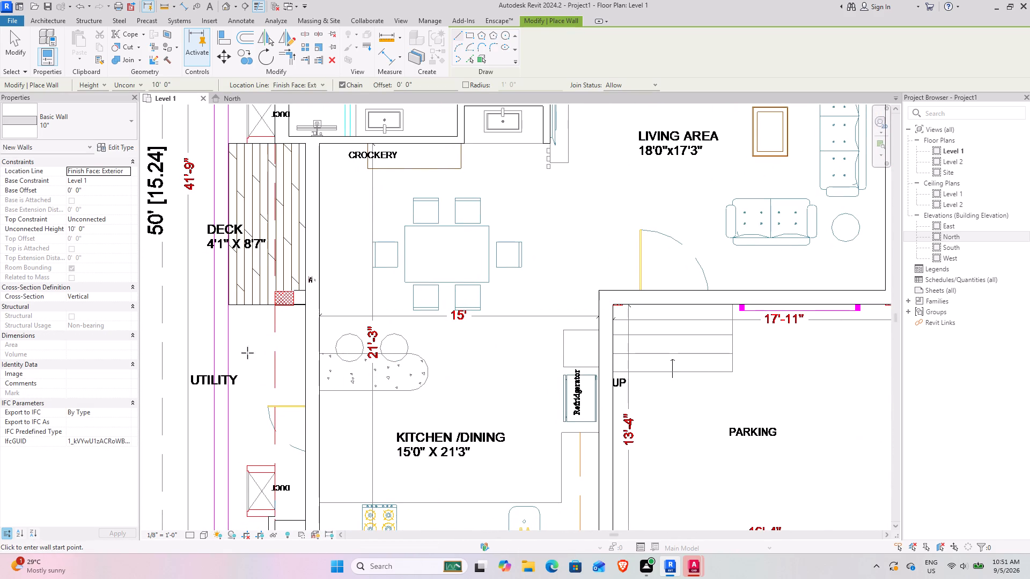
{"action": "key", "text": "Escape"}
Review the traced ground-floor walls against the plan, from the kitchen and living area up to the domestic helpers' room.
{"action": "scroll", "coordinate": [275, 274], "scroll_direction": "down", "scroll_amount": 2}
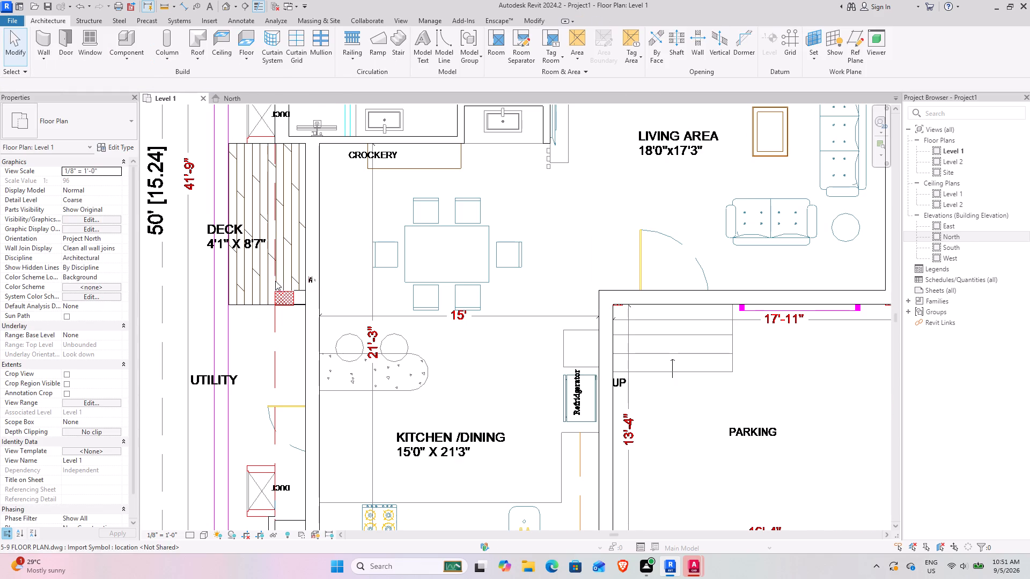
{"action": "scroll", "coordinate": [275, 281], "scroll_direction": "down", "scroll_amount": 2}
{"action": "middle_click_drag", "start_coordinate": [253, 338], "coordinate": [371, 409]}
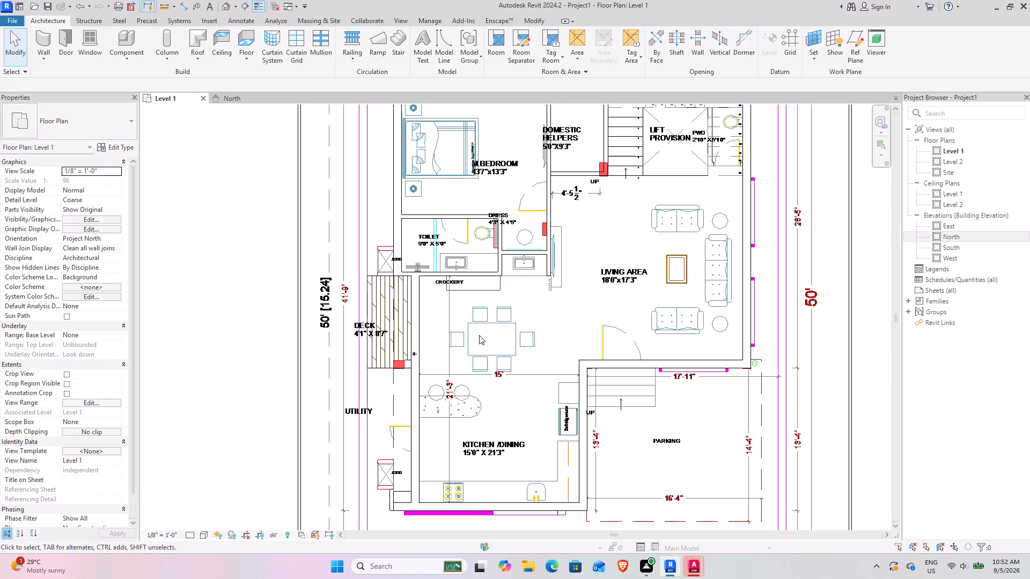
{"action": "middle_click_drag", "start_coordinate": [474, 333], "coordinate": [382, 331]}
{"action": "middle_click_drag", "start_coordinate": [472, 224], "coordinate": [444, 235]}
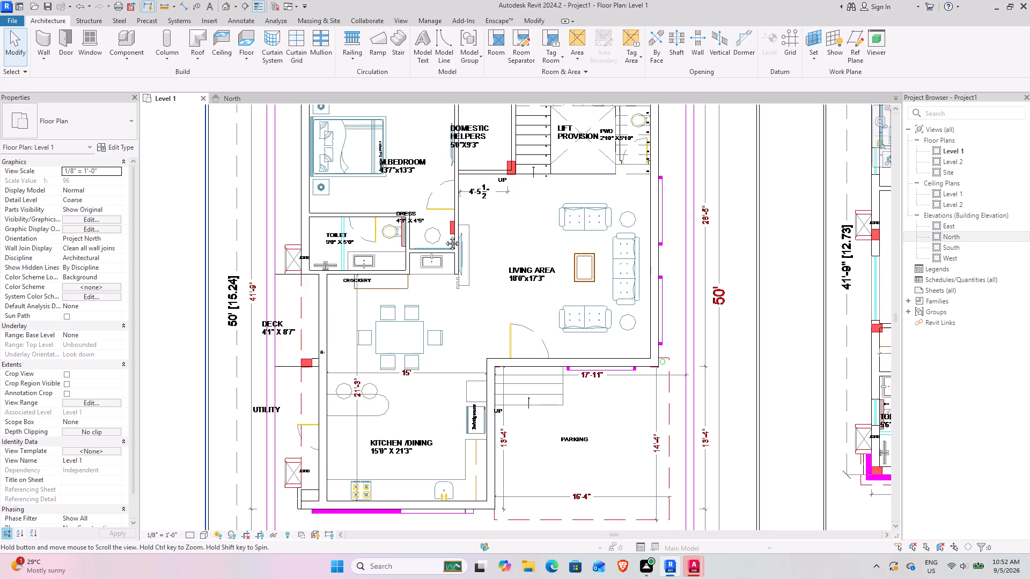
{"action": "middle_click_drag", "start_coordinate": [444, 235], "coordinate": [384, 185]}
{"action": "middle_click_drag", "start_coordinate": [337, 339], "coordinate": [353, 478]}
{"action": "middle_click_drag", "start_coordinate": [365, 405], "coordinate": [315, 425]}
{"action": "scroll", "coordinate": [369, 281], "scroll_direction": "up", "scroll_amount": 6}
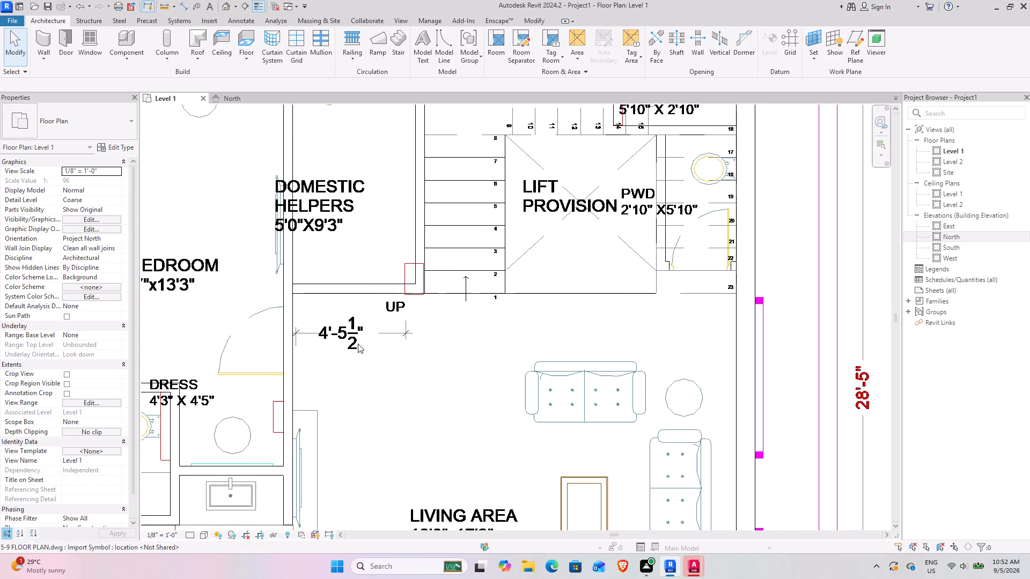
{"action": "middle_click_drag", "start_coordinate": [335, 362], "coordinate": [377, 252]}
{"action": "scroll", "coordinate": [370, 258], "scroll_direction": "down", "scroll_amount": 3}
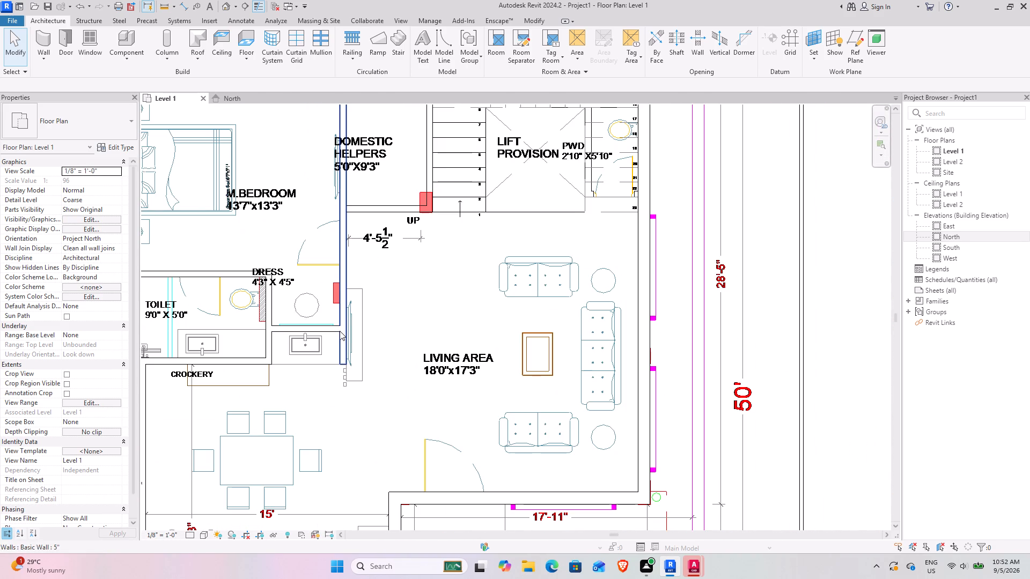
{"action": "middle_click_drag", "start_coordinate": [365, 249], "coordinate": [217, 459]}
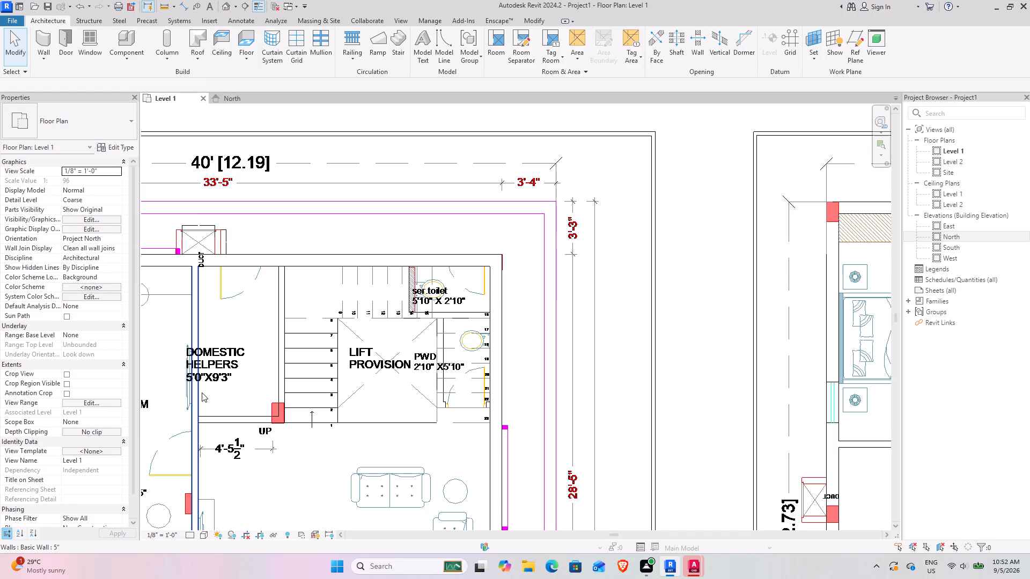
Enclose the domestic helpers' room with walls matching its 5" west wall: about 5'-4" along the south side and north along the stair to the exterior wall.
{"action": "left_click", "coordinate": [202, 392]}
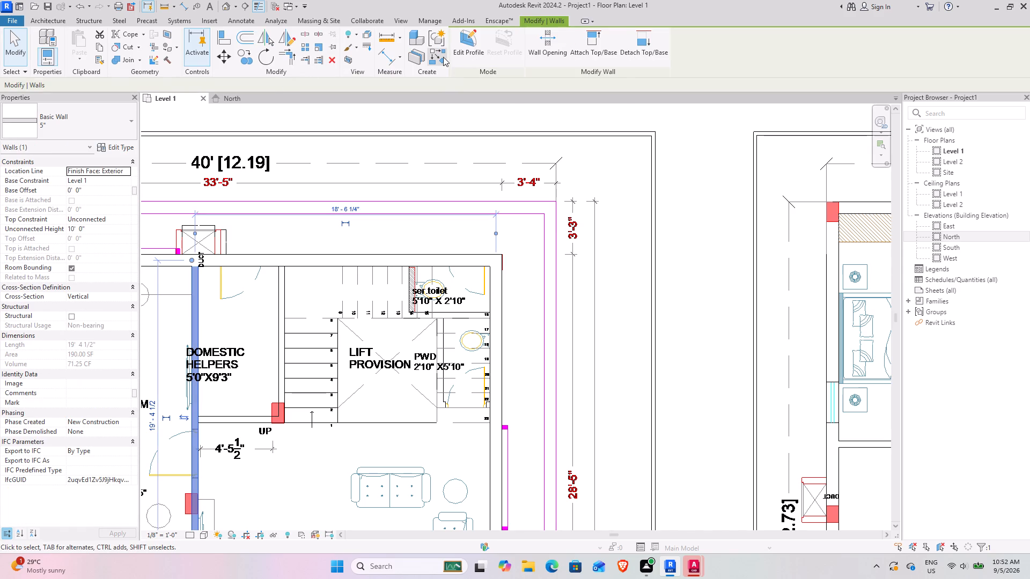
{"action": "left_click", "coordinate": [443, 57]}
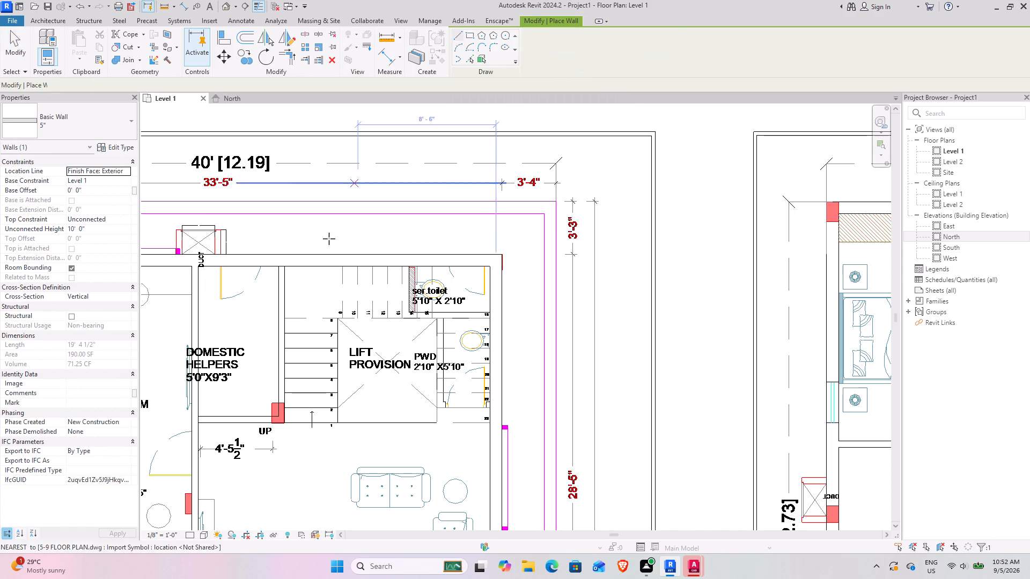
{"action": "scroll", "coordinate": [215, 411], "scroll_direction": "up", "scroll_amount": 9}
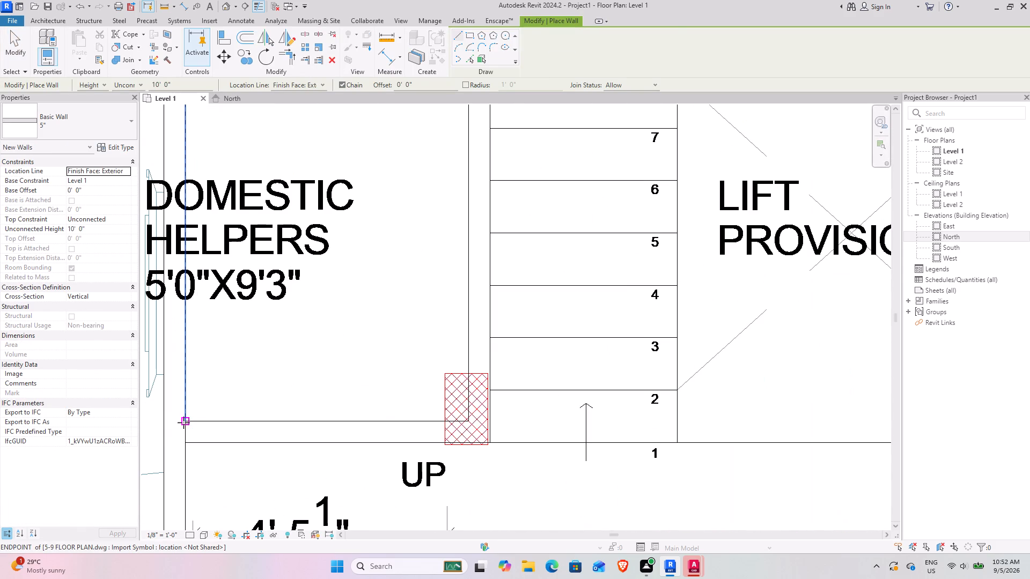
{"action": "left_click", "coordinate": [183, 422]}
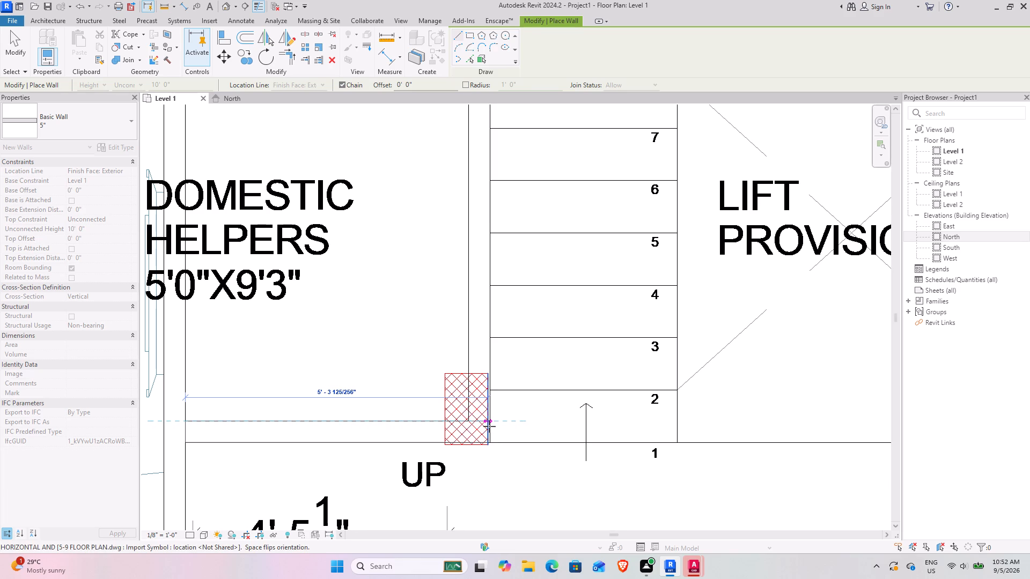
{"action": "scroll", "coordinate": [488, 426], "scroll_direction": "up", "scroll_amount": 1}
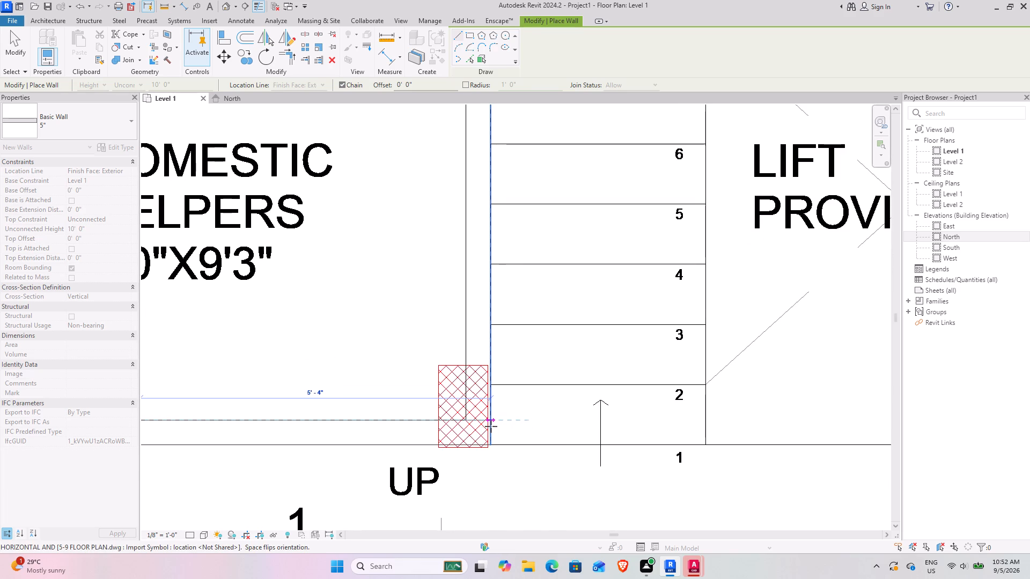
{"action": "left_click", "coordinate": [491, 426]}
{"action": "scroll", "coordinate": [496, 227], "scroll_direction": "down", "scroll_amount": 5}
{"action": "key", "text": "space"}
{"action": "middle_click_drag", "start_coordinate": [496, 227], "coordinate": [497, 578]}
{"action": "left_click", "coordinate": [497, 374]}
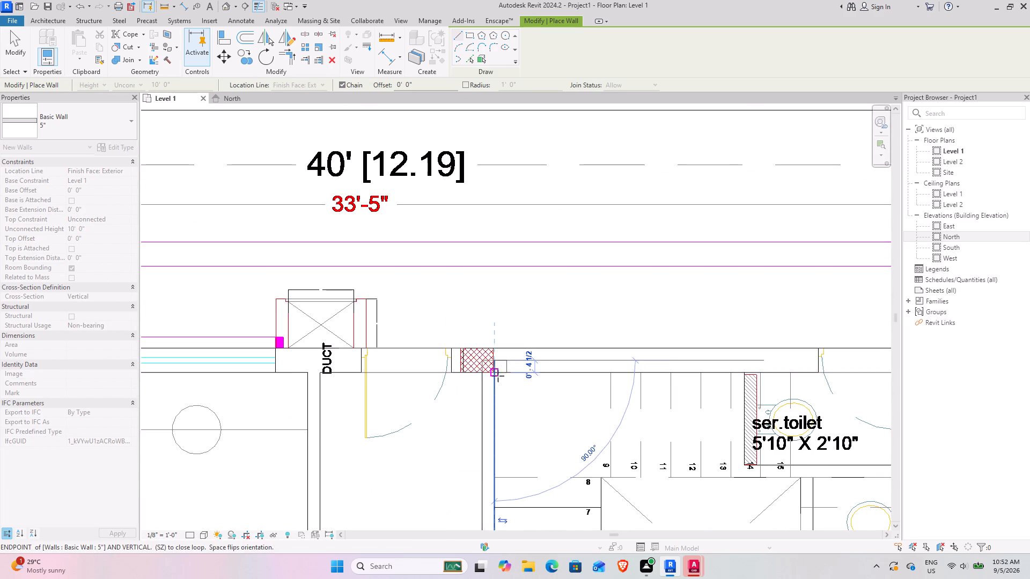
{"action": "key", "text": "Escape"}
Examine the stair, lift provision, service toilet and PWD area of the imported plan for the remaining walls.
{"action": "scroll", "coordinate": [518, 428], "scroll_direction": "down", "scroll_amount": 5}
{"action": "middle_click_drag", "start_coordinate": [549, 434], "coordinate": [340, 303]}
{"action": "middle_click_drag", "start_coordinate": [393, 421], "coordinate": [380, 339]}
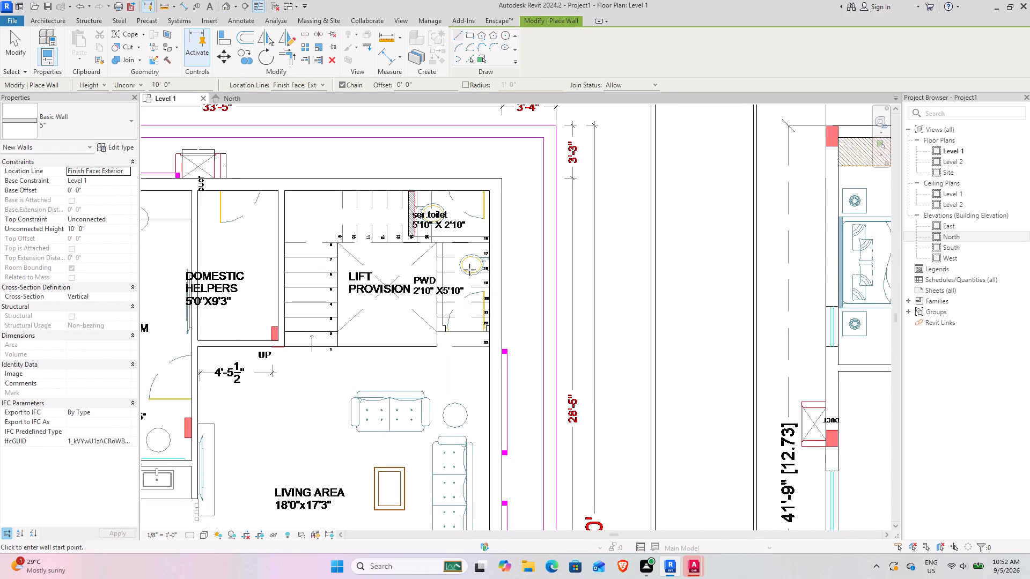
{"action": "scroll", "coordinate": [465, 256], "scroll_direction": "up", "scroll_amount": 4}
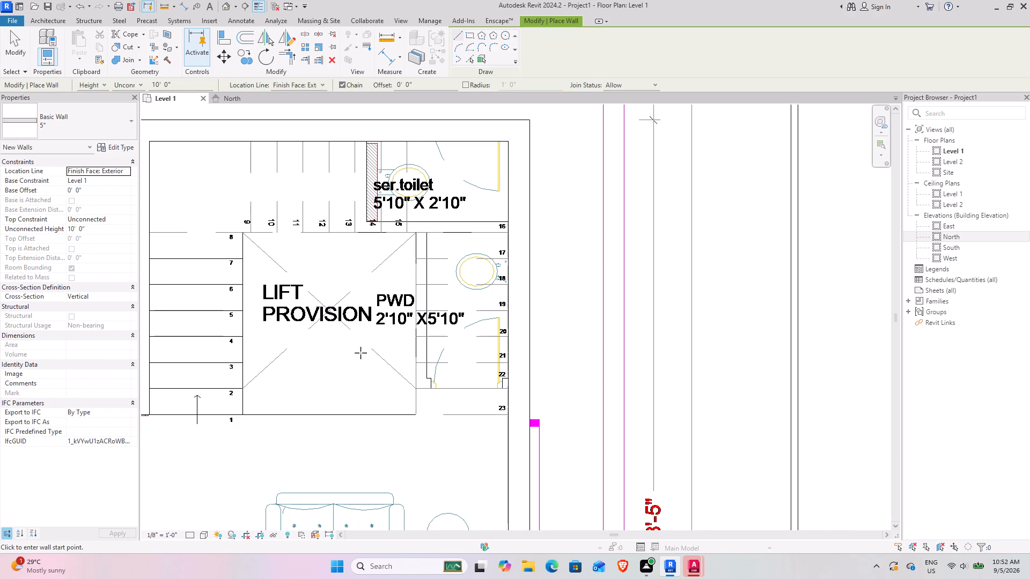
{"action": "scroll", "coordinate": [350, 370], "scroll_direction": "down", "scroll_amount": 3}
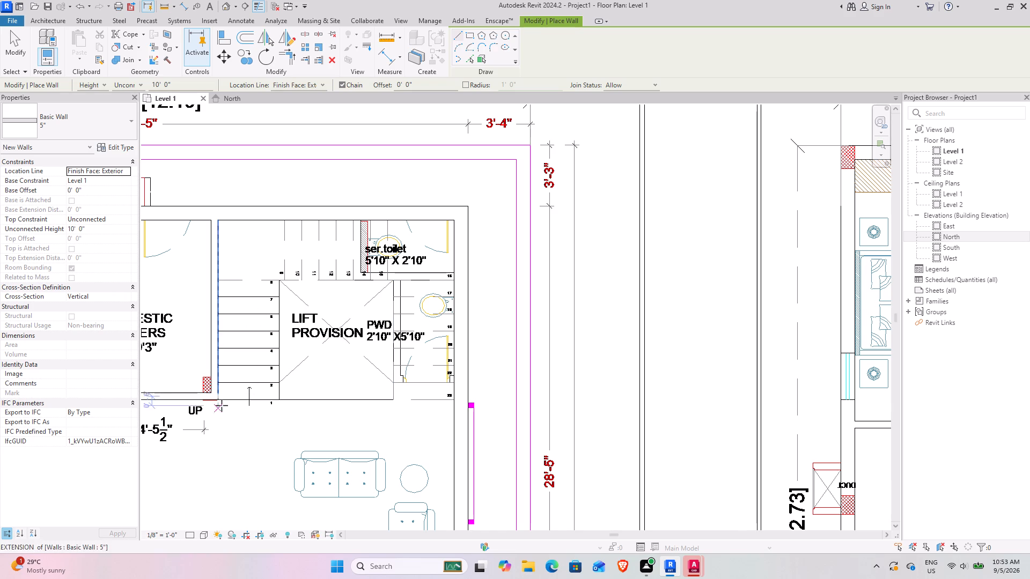
{"action": "scroll", "coordinate": [381, 260], "scroll_direction": "up", "scroll_amount": 8}
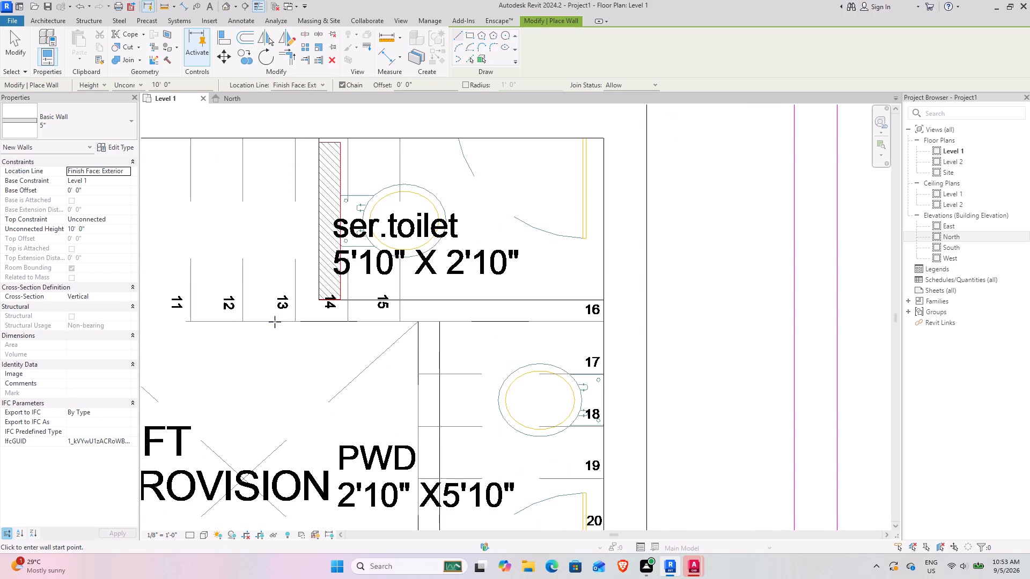
{"action": "middle_click_drag", "start_coordinate": [365, 370], "coordinate": [365, 440]}
{"action": "key", "text": "Escape"}
{"action": "scroll", "coordinate": [361, 437], "scroll_direction": "down", "scroll_amount": 5}
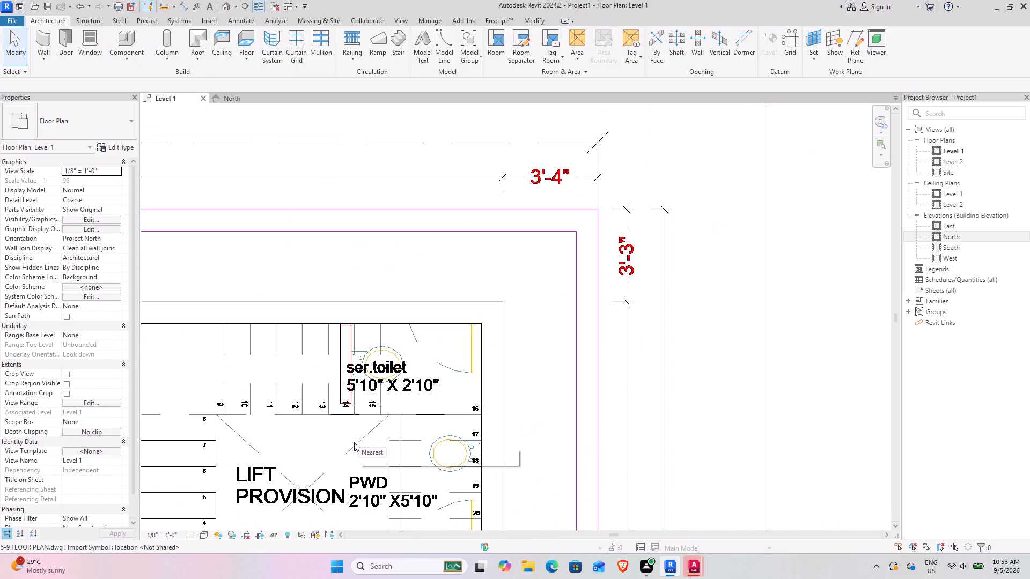
{"action": "middle_click_drag", "start_coordinate": [336, 442], "coordinate": [369, 268]}
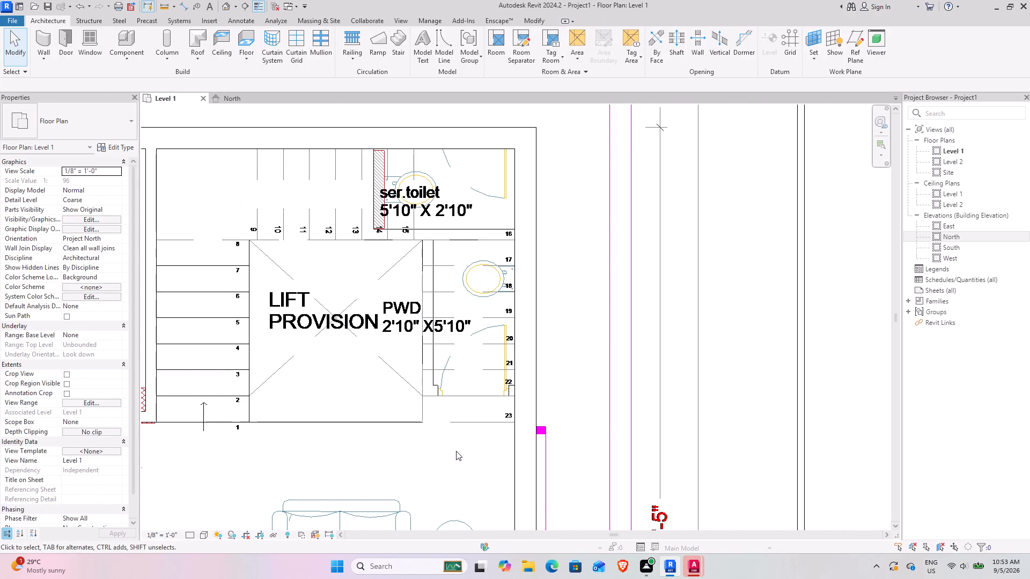
{"action": "scroll", "coordinate": [401, 363], "scroll_direction": "down", "scroll_amount": 8}
{"action": "middle_click_drag", "start_coordinate": [367, 396], "coordinate": [357, 298]}
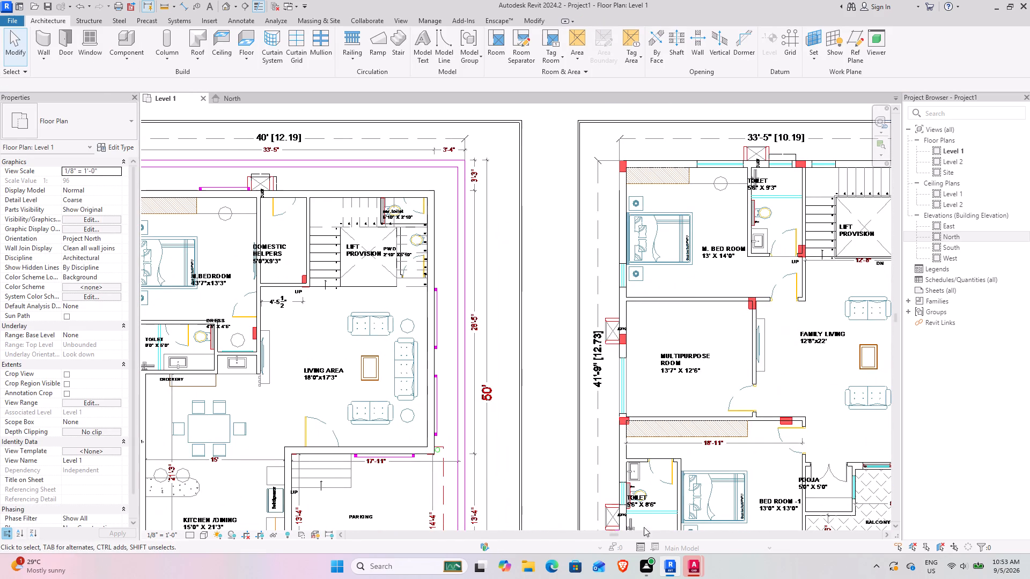
Switch to 5-9 FLOOR PLAN.dwg in AutoCAD and examine the wall layout around the ground floor's stair, lift provision, service toilet and PWD.
{"action": "left_click", "coordinate": [696, 569]}
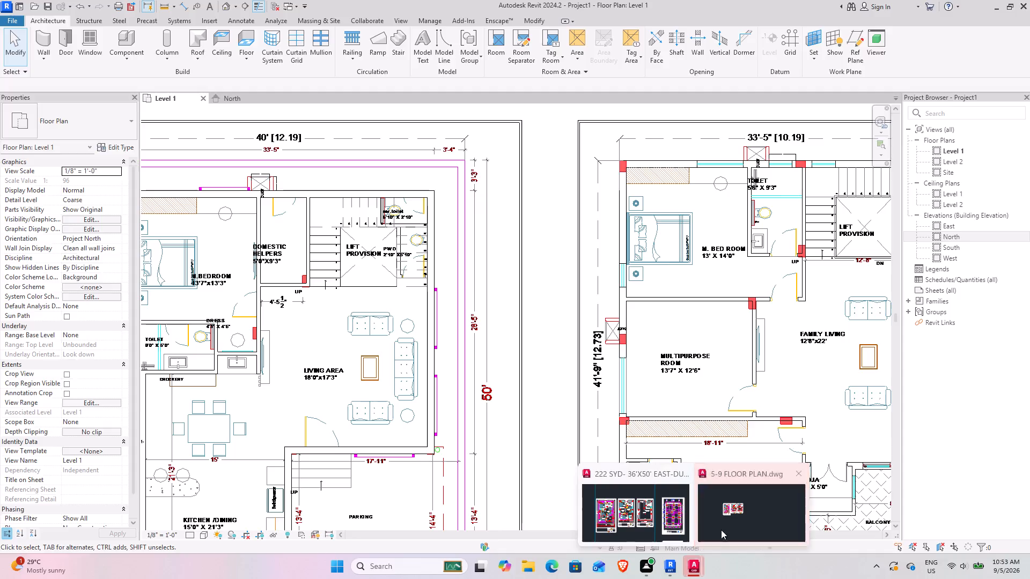
{"action": "left_click", "coordinate": [759, 516]}
{"action": "scroll", "coordinate": [270, 268], "scroll_direction": "up", "scroll_amount": 2}
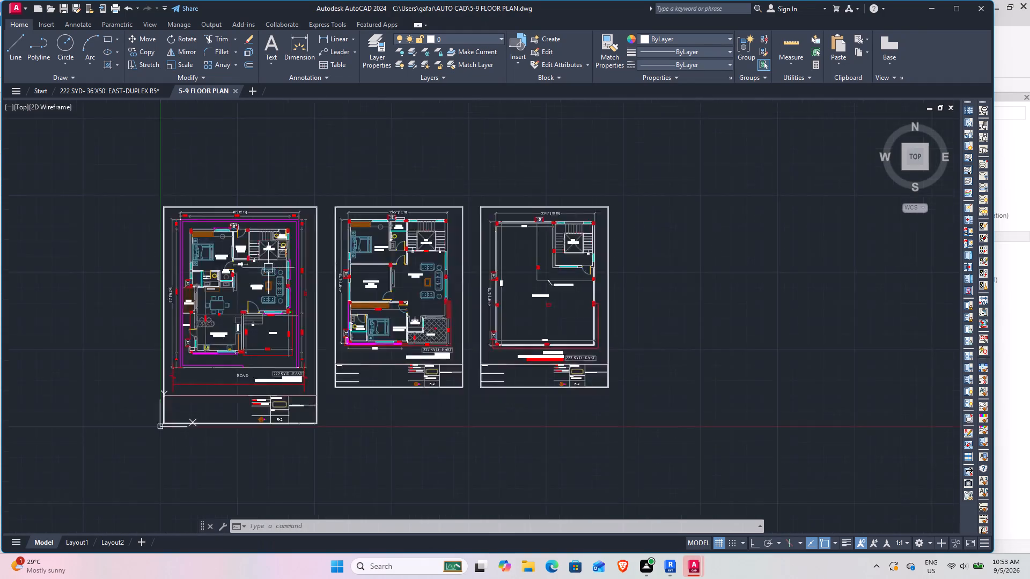
{"action": "scroll", "coordinate": [267, 268], "scroll_direction": "up", "scroll_amount": 5}
{"action": "middle_click_drag", "start_coordinate": [233, 261], "coordinate": [343, 458]}
{"action": "middle_click_drag", "start_coordinate": [544, 397], "coordinate": [463, 450]}
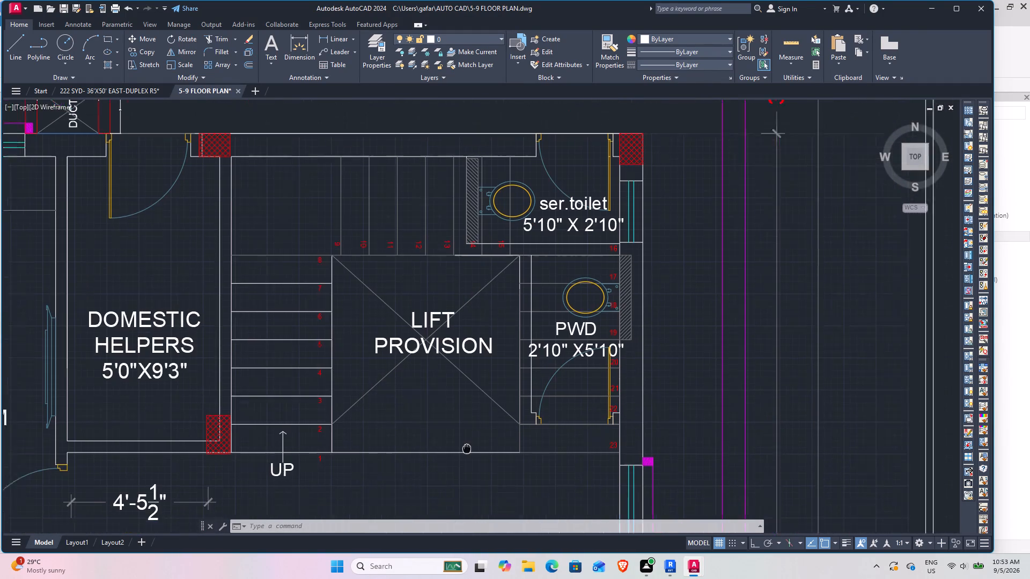
{"action": "middle_click_drag", "start_coordinate": [463, 450], "coordinate": [445, 469]}
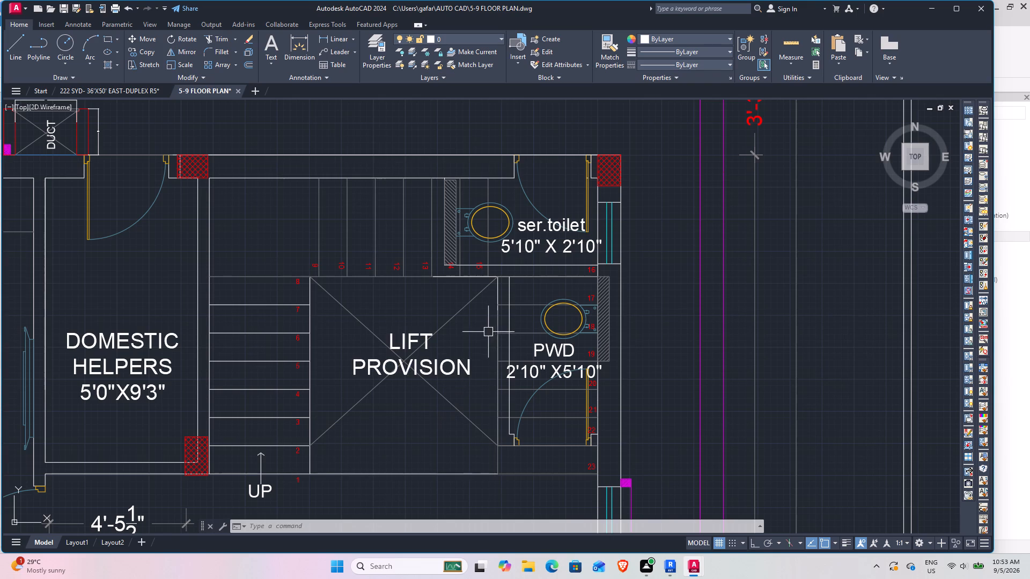
{"action": "middle_click_drag", "start_coordinate": [457, 392], "coordinate": [394, 378]}
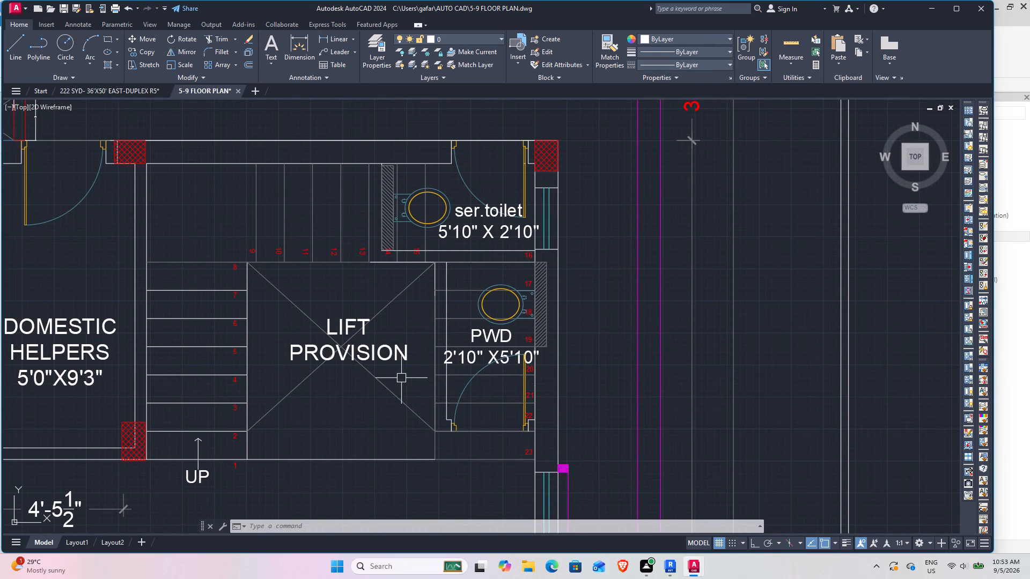
{"action": "scroll", "coordinate": [362, 172], "scroll_direction": "up", "scroll_amount": 2}
{"action": "middle_click_drag", "start_coordinate": [509, 296], "coordinate": [311, 223]}
{"action": "scroll", "coordinate": [310, 243], "scroll_direction": "down", "scroll_amount": 3}
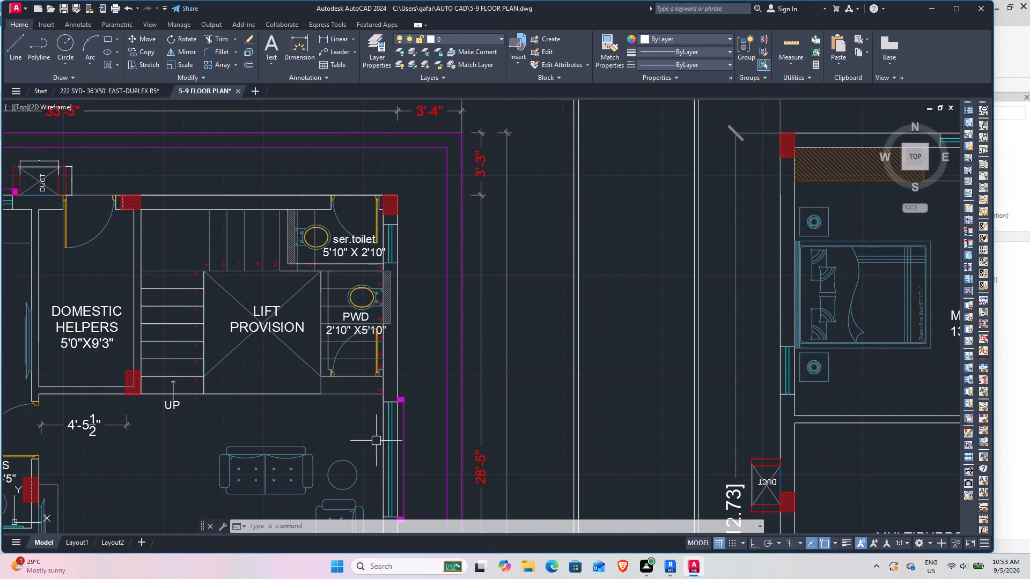
Examine the wall layout of the service toilet, lift provision and PWD in the AutoCAD floor plan.
{"action": "scroll", "coordinate": [334, 372], "scroll_direction": "up", "scroll_amount": 4}
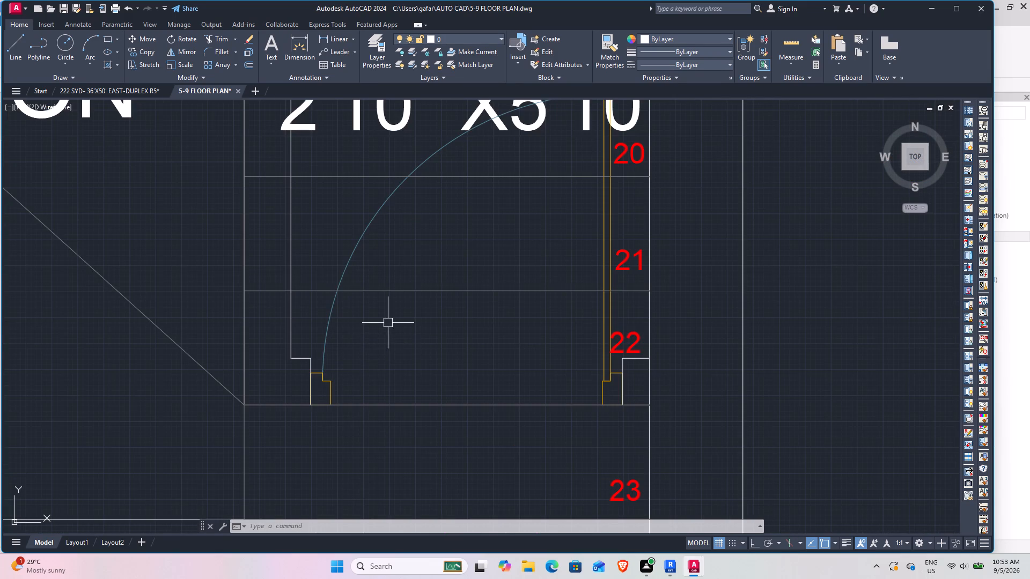
{"action": "scroll", "coordinate": [386, 323], "scroll_direction": "down", "scroll_amount": 3}
{"action": "middle_click_drag", "start_coordinate": [376, 330], "coordinate": [439, 406]}
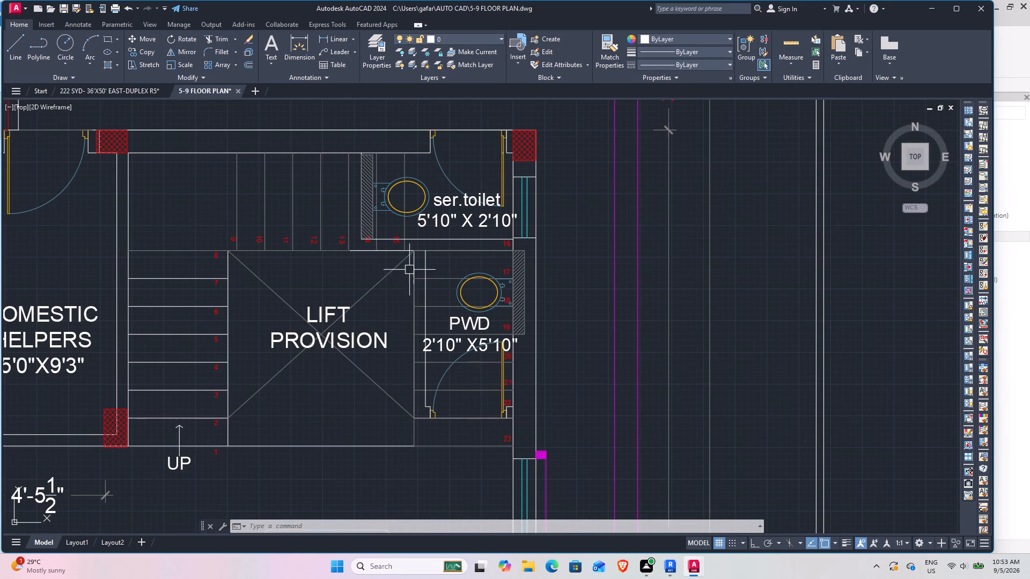
{"action": "scroll", "coordinate": [443, 319], "scroll_direction": "down", "scroll_amount": 4}
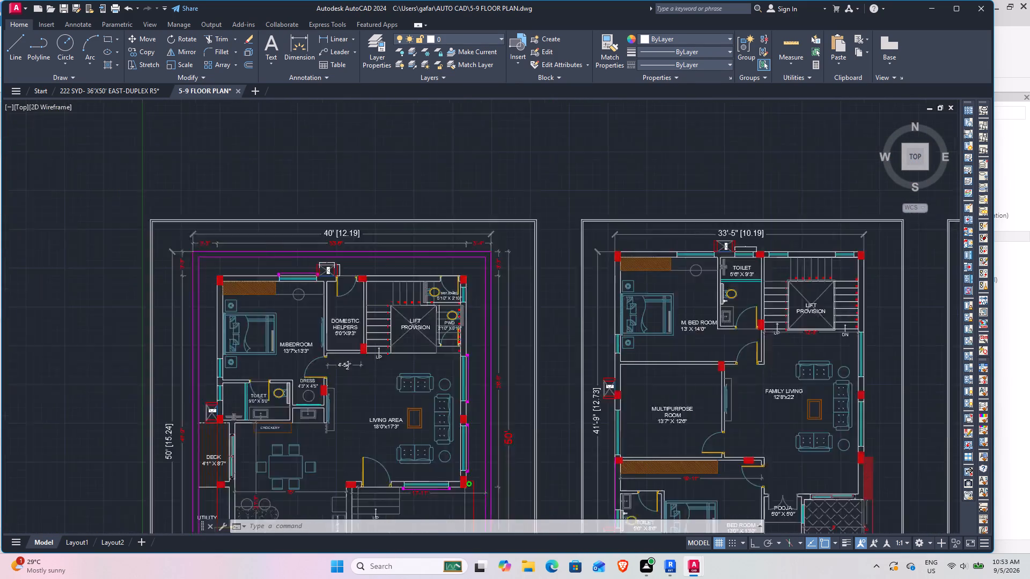
{"action": "scroll", "coordinate": [454, 331], "scroll_direction": "up", "scroll_amount": 4}
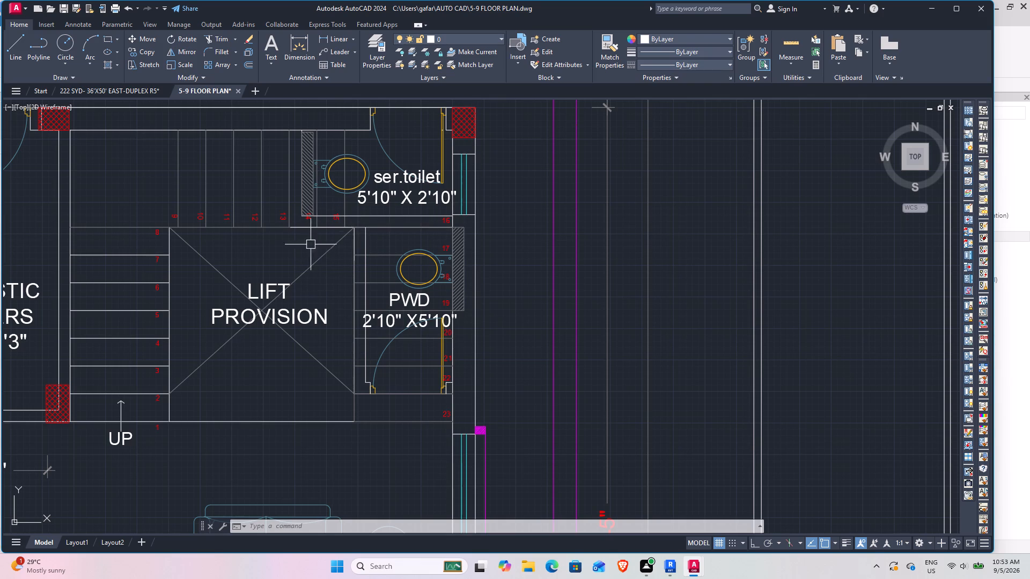
Switch to Revit and trace the service toilet's west and south sides with 5" walls, ending at the east exterior wall.
{"action": "left_click", "coordinate": [666, 565]}
{"action": "scroll", "coordinate": [382, 187], "scroll_direction": "up", "scroll_amount": 11}
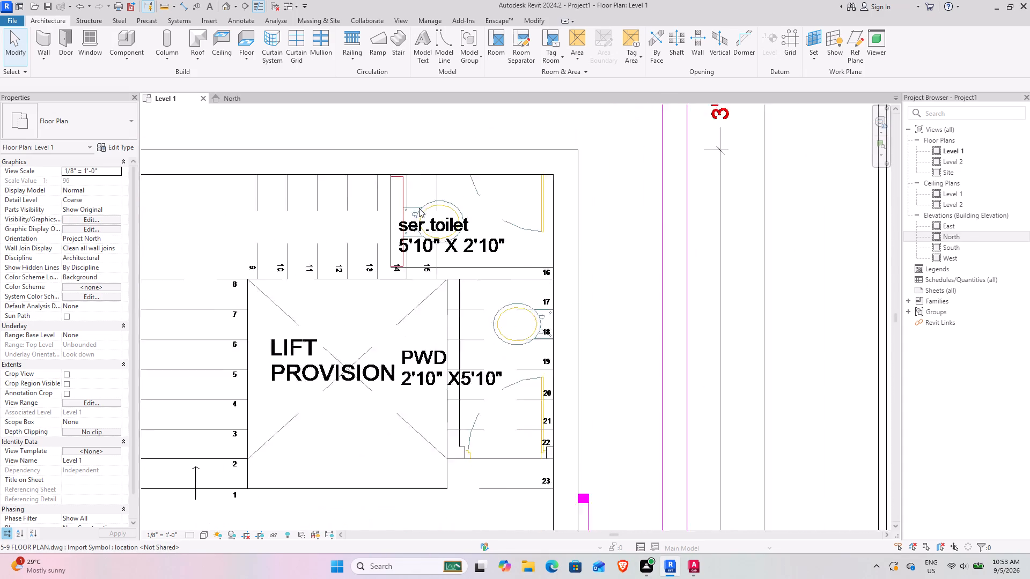
{"action": "middle_click_drag", "start_coordinate": [406, 238], "coordinate": [391, 287]}
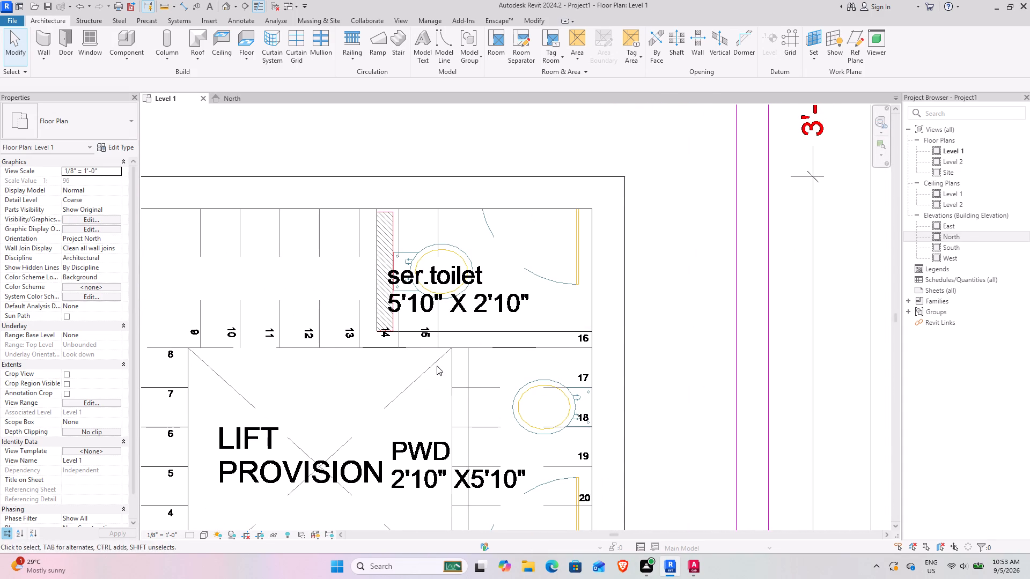
{"action": "middle_click_drag", "start_coordinate": [436, 366], "coordinate": [387, 249]}
{"action": "middle_click_drag", "start_coordinate": [387, 249], "coordinate": [420, 345]}
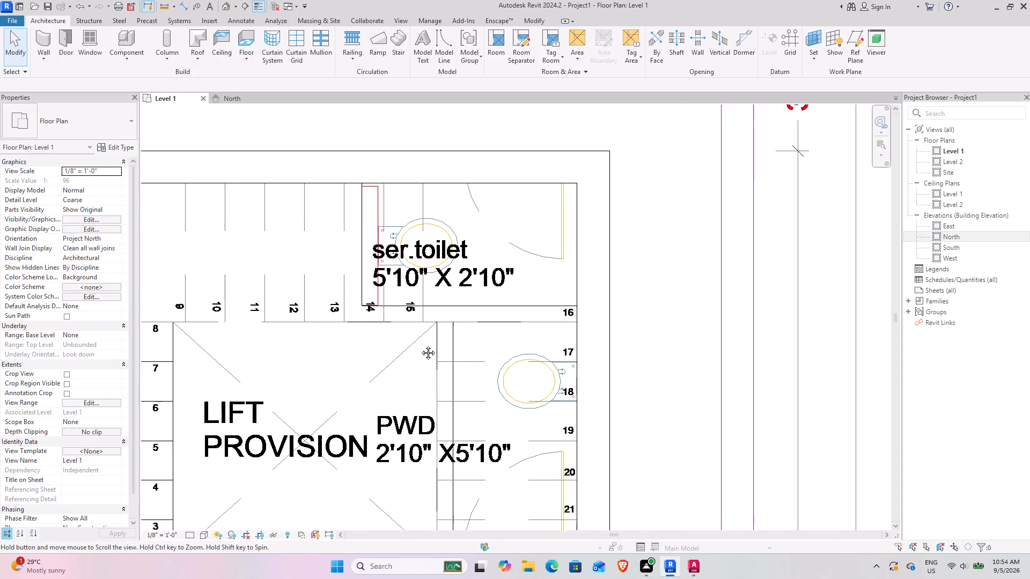
{"action": "middle_click_drag", "start_coordinate": [420, 345], "coordinate": [418, 359]}
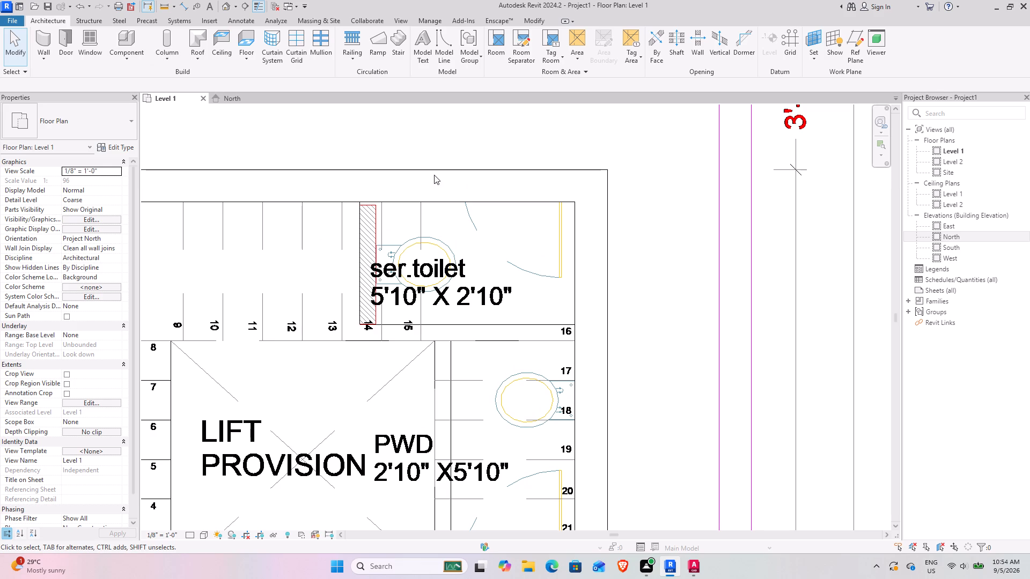
{"action": "left_click", "coordinate": [47, 42]}
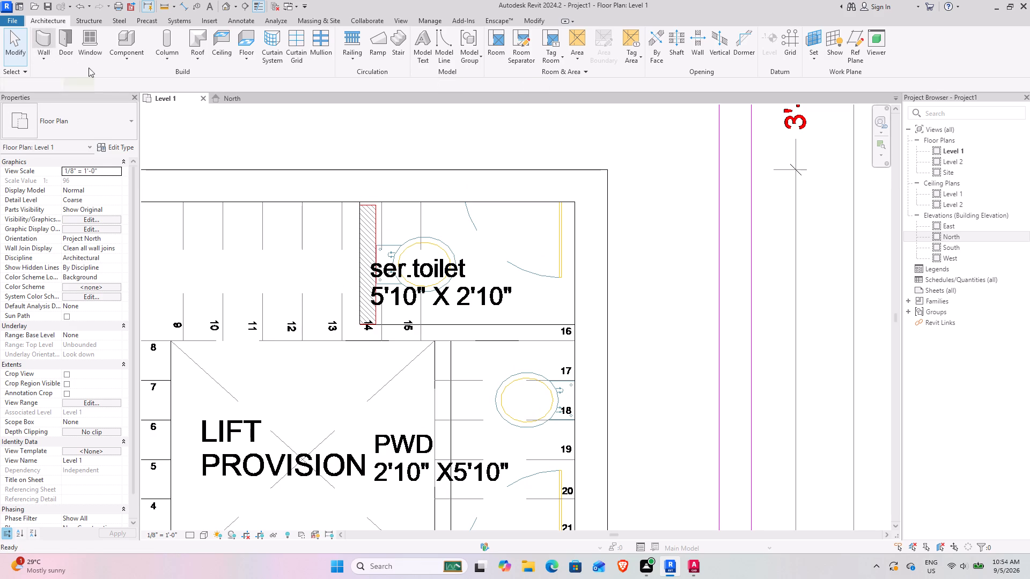
{"action": "left_click", "coordinate": [360, 204]}
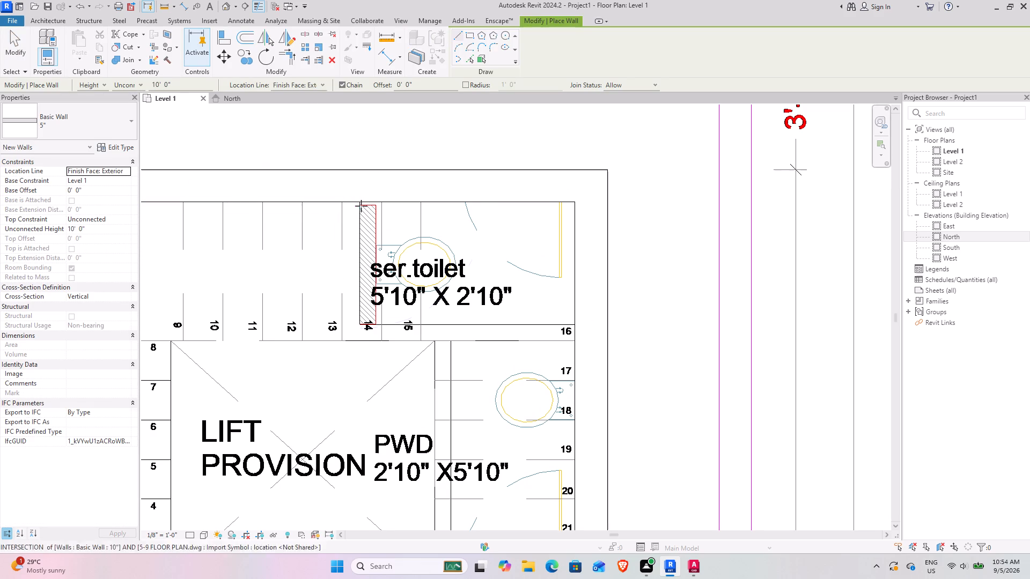
{"action": "left_click", "coordinate": [365, 336]}
{"action": "key", "text": "space"}
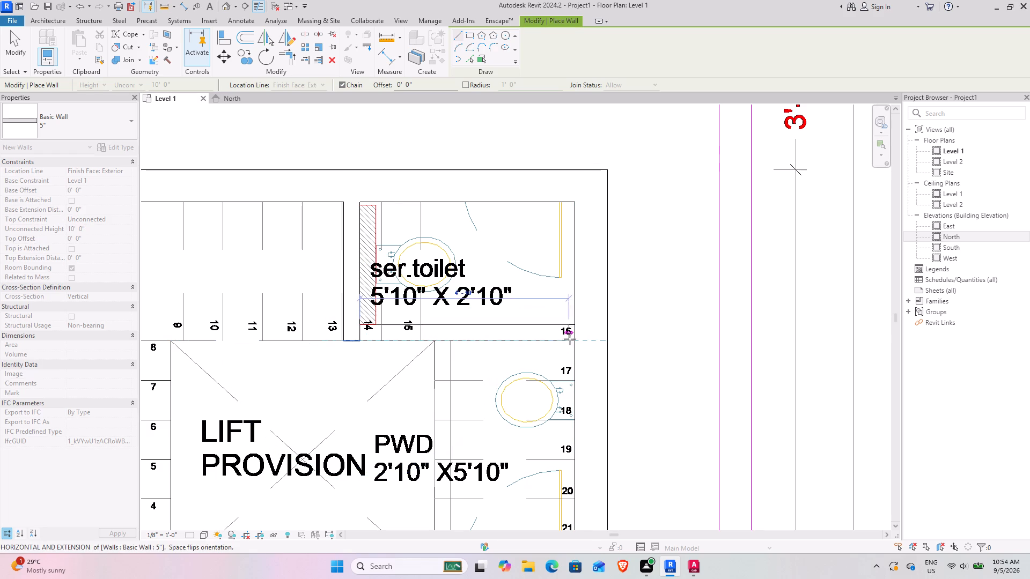
{"action": "left_click", "coordinate": [579, 342]}
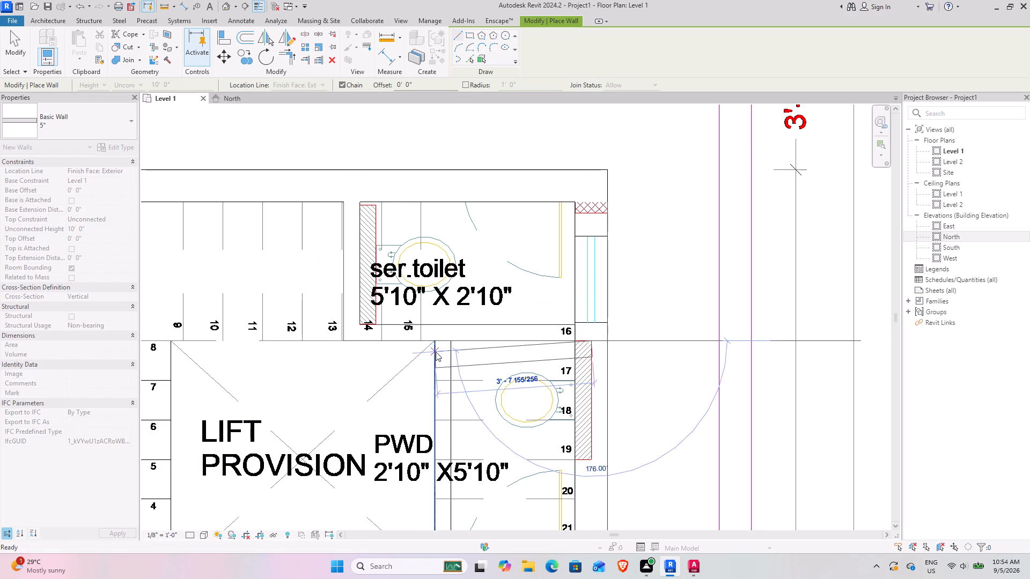
{"action": "key", "text": "Escape"}
Trace 5" walls along the PWD's west side beside the lift provision and its south side to the east exterior wall.
{"action": "left_click", "coordinate": [436, 344]}
{"action": "key", "text": "space"}
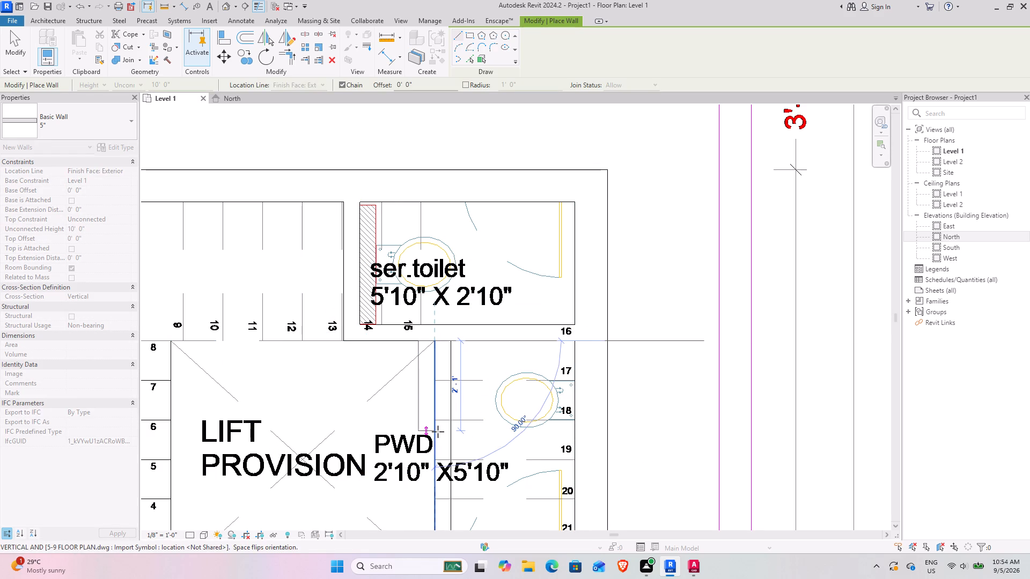
{"action": "scroll", "coordinate": [438, 432], "scroll_direction": "down", "scroll_amount": 4}
{"action": "middle_click_drag", "start_coordinate": [433, 432], "coordinate": [422, 290]}
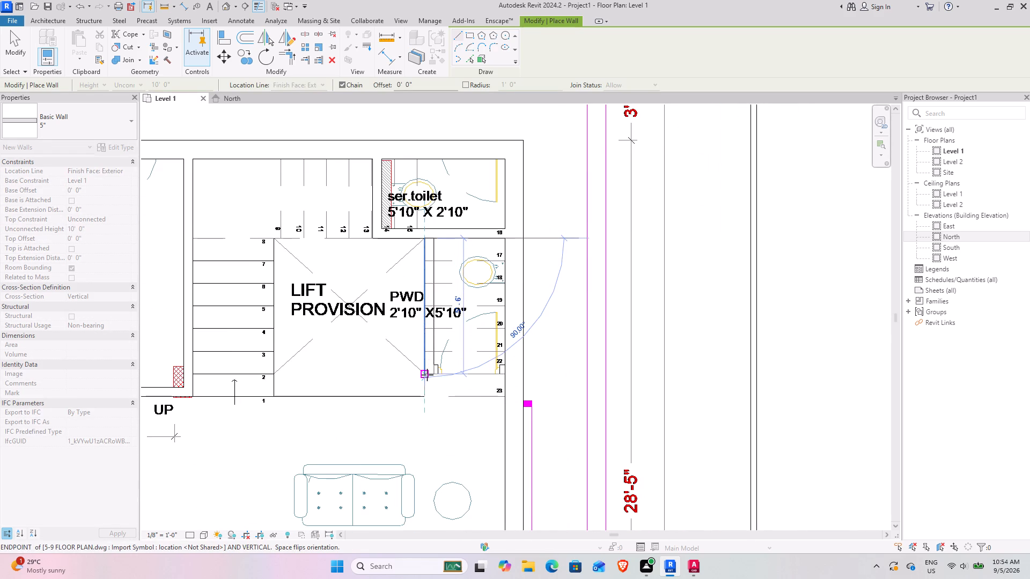
{"action": "scroll", "coordinate": [427, 375], "scroll_direction": "up", "scroll_amount": 12}
{"action": "left_click", "coordinate": [421, 373]}
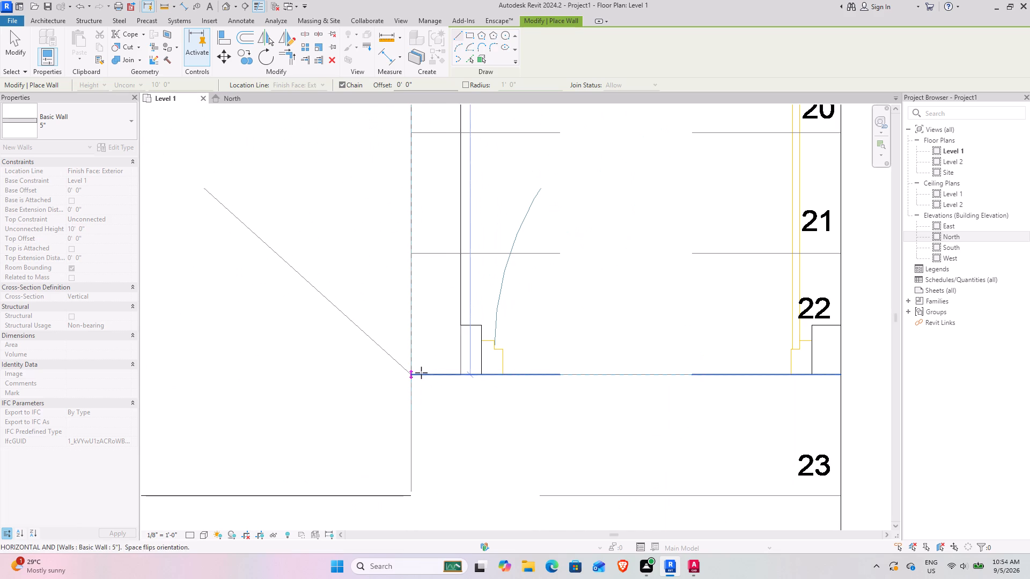
{"action": "scroll", "coordinate": [640, 367], "scroll_direction": "down", "scroll_amount": 3}
{"action": "middle_click_drag", "start_coordinate": [627, 367], "coordinate": [472, 373]}
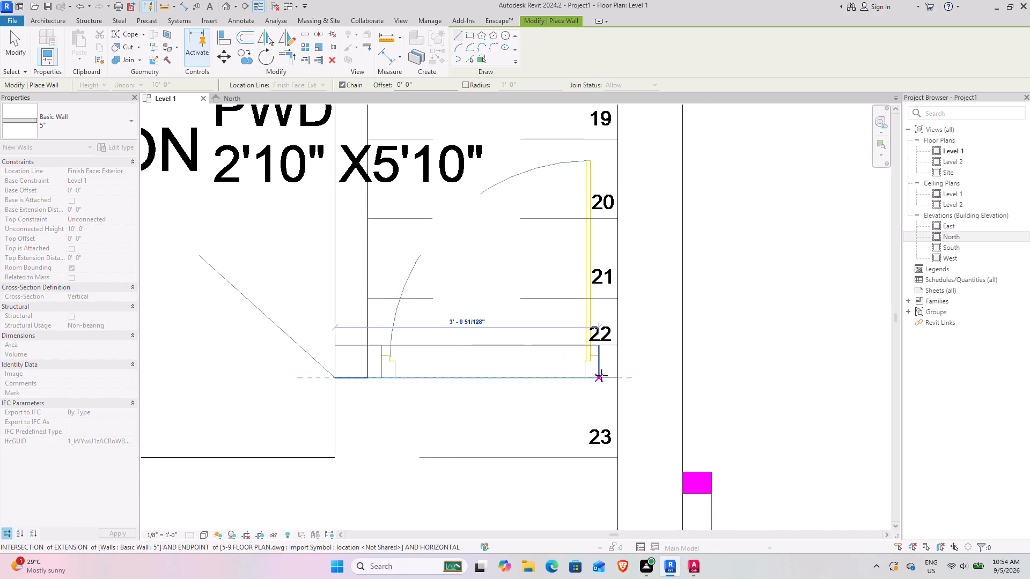
{"action": "left_click", "coordinate": [615, 375]}
{"action": "key", "text": "Escape"}
{"action": "scroll", "coordinate": [474, 314], "scroll_direction": "down", "scroll_amount": 7}
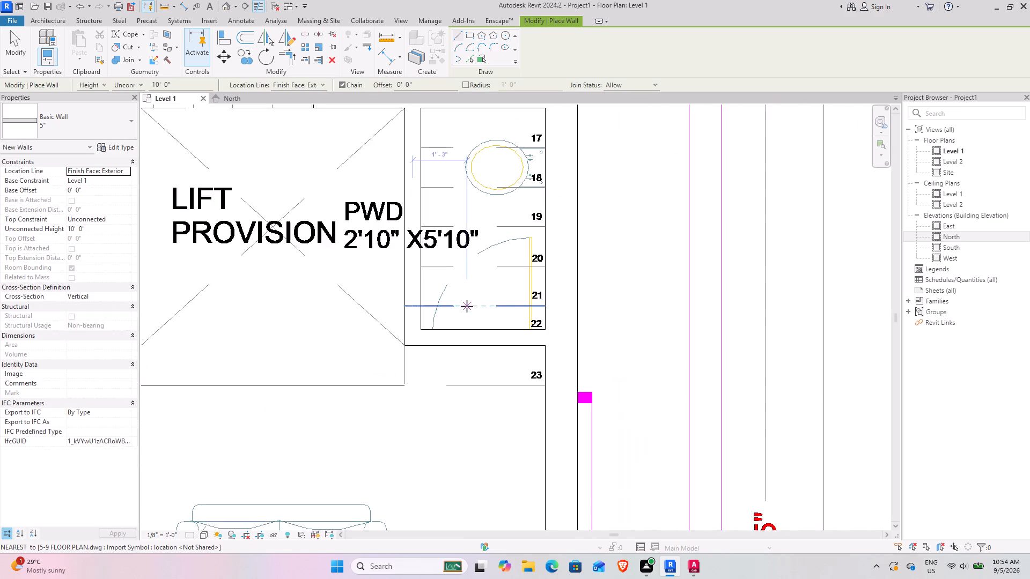
{"action": "scroll", "coordinate": [467, 306], "scroll_direction": "down", "scroll_amount": 2}
{"action": "middle_click_drag", "start_coordinate": [488, 290], "coordinate": [492, 371]}
{"action": "key", "text": "Escape"}
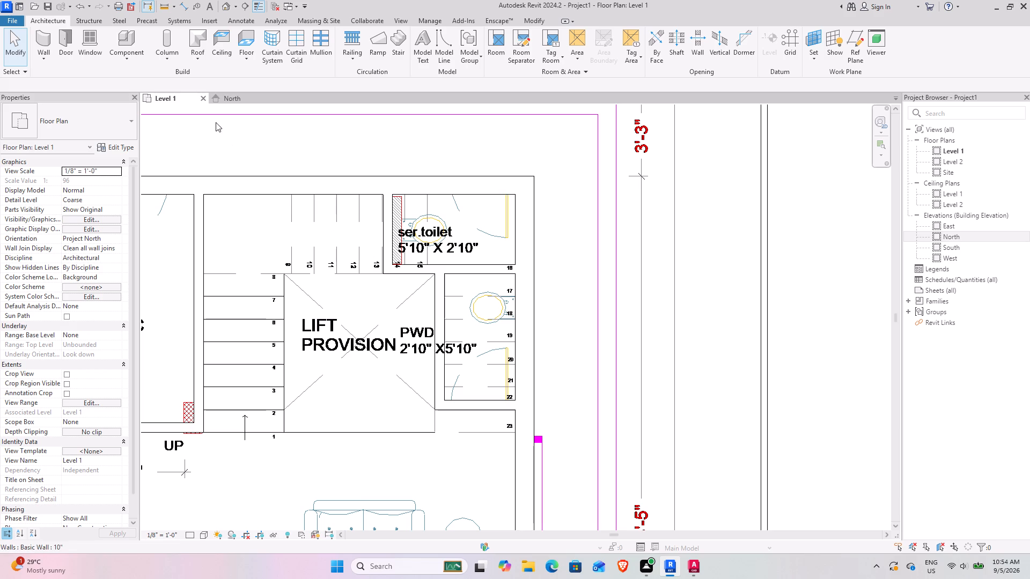
Open the default 3D view and examine the traced walls together with the imported plans.
{"action": "left_click", "coordinate": [226, 7]}
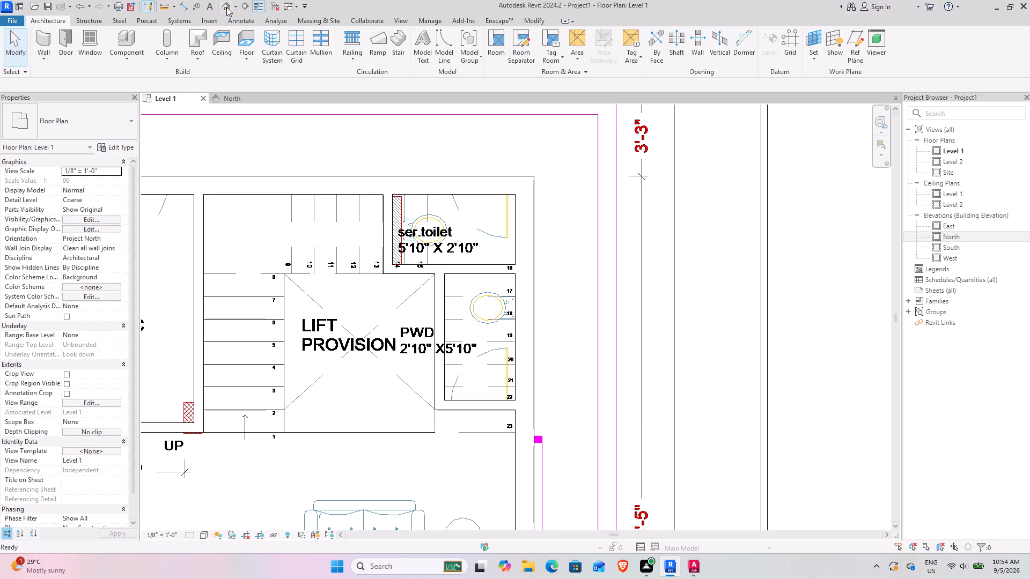
{"action": "scroll", "coordinate": [355, 183], "scroll_direction": "up", "scroll_amount": 7}
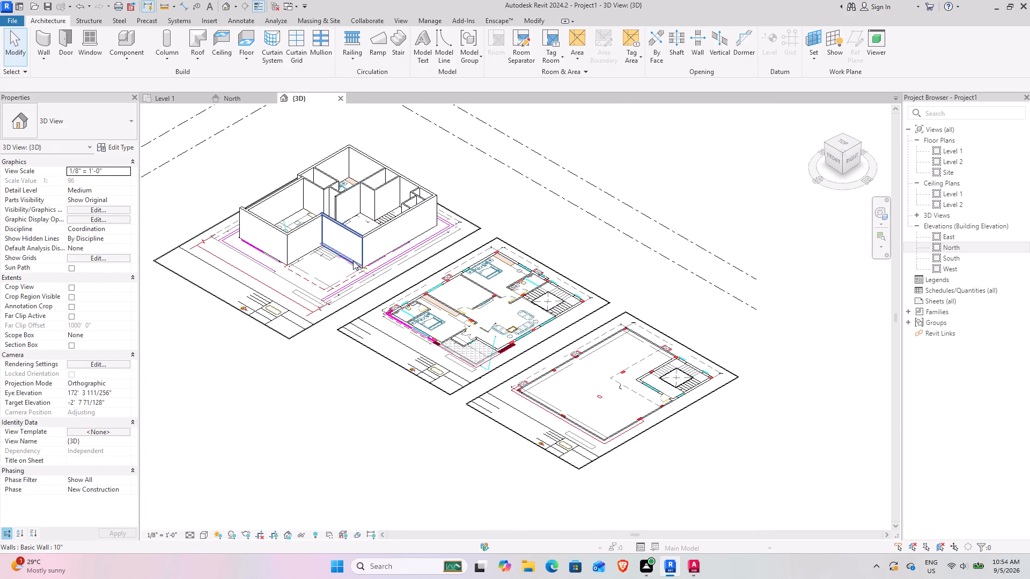
{"action": "middle_click_drag", "start_coordinate": [355, 262], "coordinate": [454, 339]}
{"action": "middle_click_drag", "start_coordinate": [446, 339], "coordinate": [772, 197]}
{"action": "scroll", "coordinate": [509, 236], "scroll_direction": "up", "scroll_amount": 8}
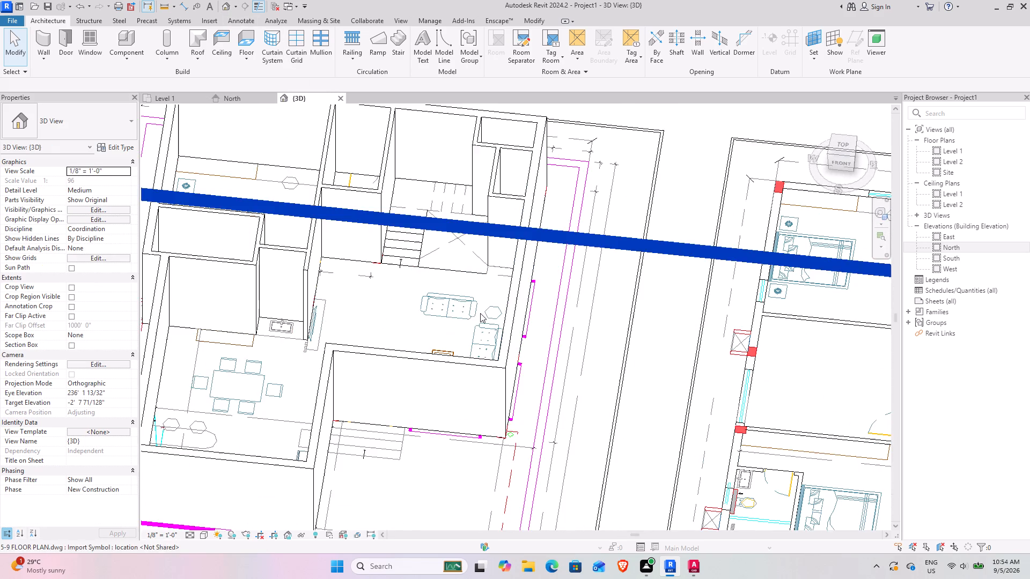
{"action": "middle_click_drag", "start_coordinate": [464, 310], "coordinate": [416, 342], "text": "shift"}
{"action": "middle_click_drag", "start_coordinate": [528, 241], "coordinate": [336, 373]}
{"action": "scroll", "coordinate": [349, 311], "scroll_direction": "down", "scroll_amount": 5}
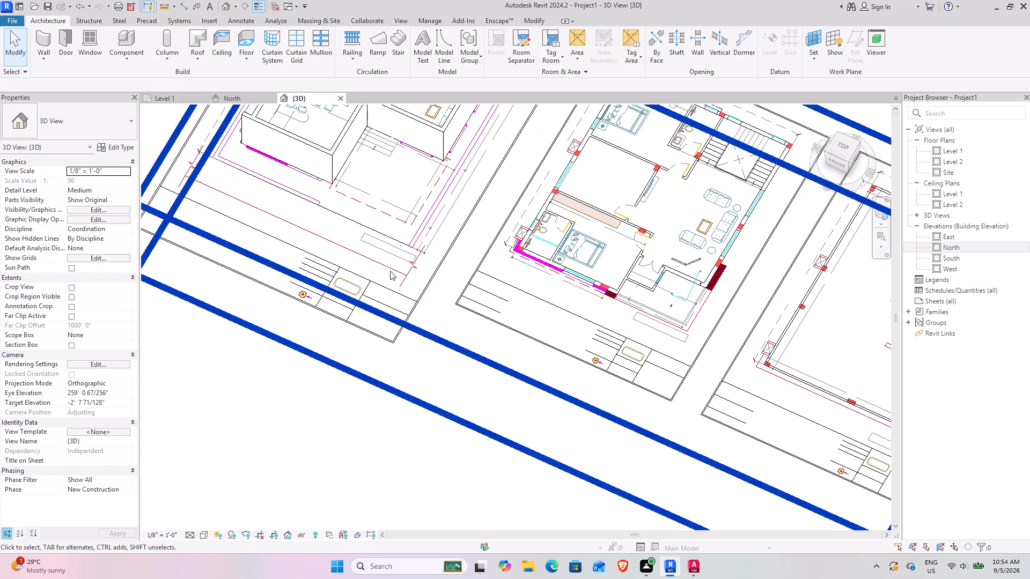
{"action": "middle_click_drag", "start_coordinate": [390, 271], "coordinate": [369, 422]}
{"action": "scroll", "coordinate": [404, 294], "scroll_direction": "down", "scroll_amount": 4}
{"action": "middle_click_drag", "start_coordinate": [410, 299], "coordinate": [470, 287]}
{"action": "middle_click_drag", "start_coordinate": [464, 285], "coordinate": [337, 175]}
{"action": "scroll", "coordinate": [372, 234], "scroll_direction": "down", "scroll_amount": 4}
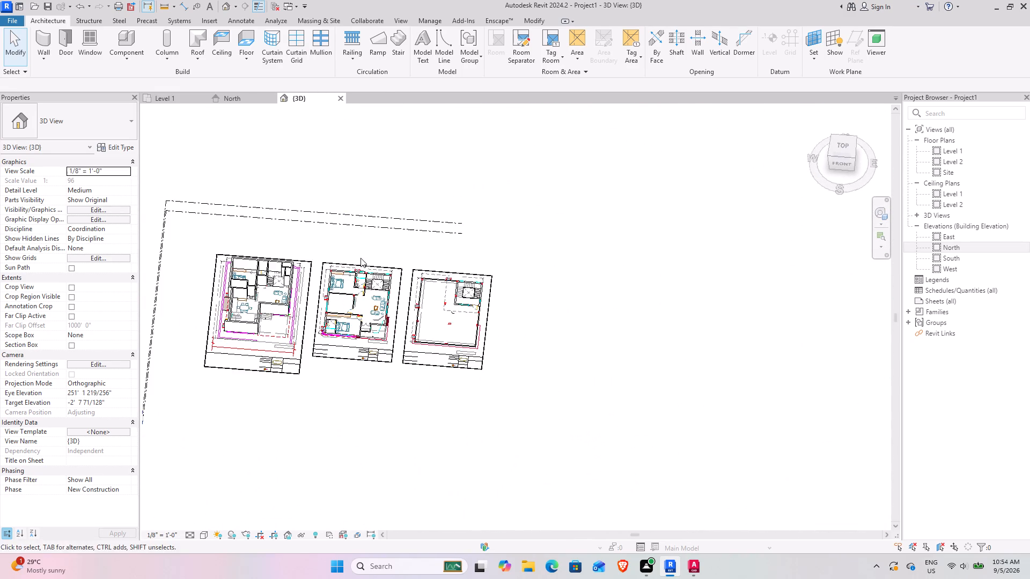
{"action": "middle_click_drag", "start_coordinate": [367, 262], "coordinate": [470, 302]}
Hide the imported 5-9 FLOOR PLAN.dwg in the 3D view through the visibility/graphics overrides.
{"action": "type", "text": "VG"}
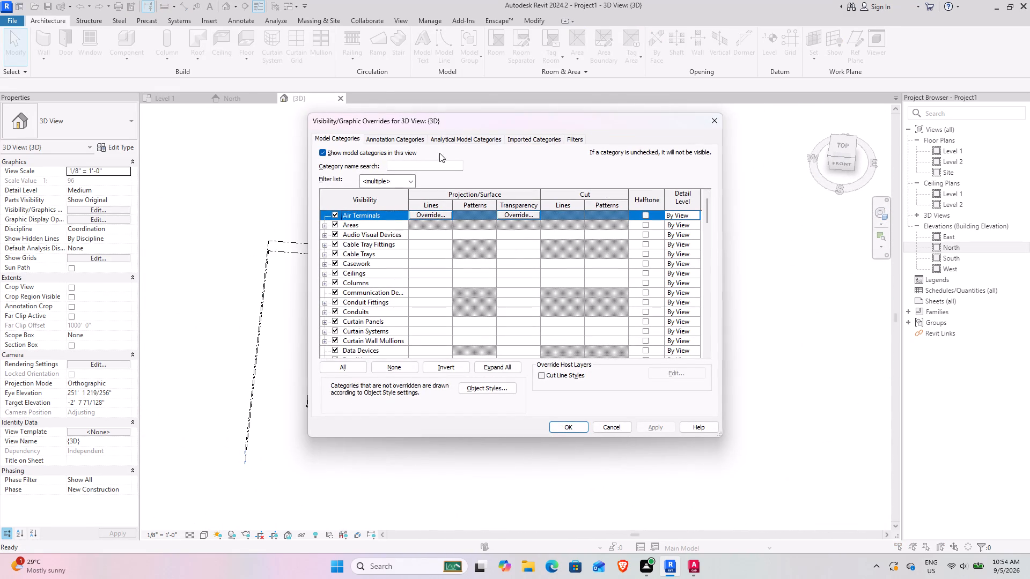
{"action": "left_click", "coordinate": [514, 143]}
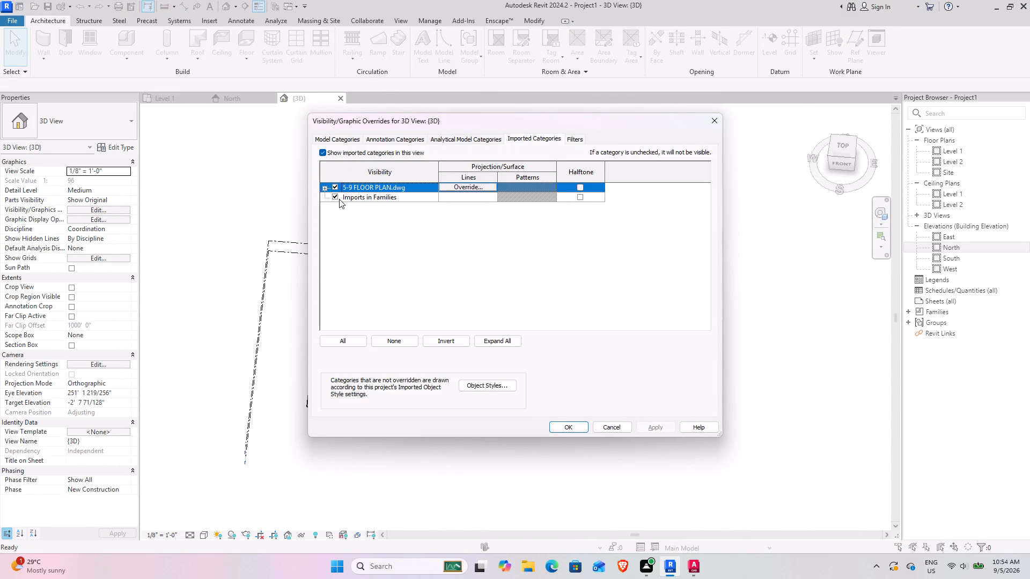
{"action": "left_click", "coordinate": [335, 187]}
{"action": "left_click", "coordinate": [660, 428]}
{"action": "left_click", "coordinate": [572, 427]}
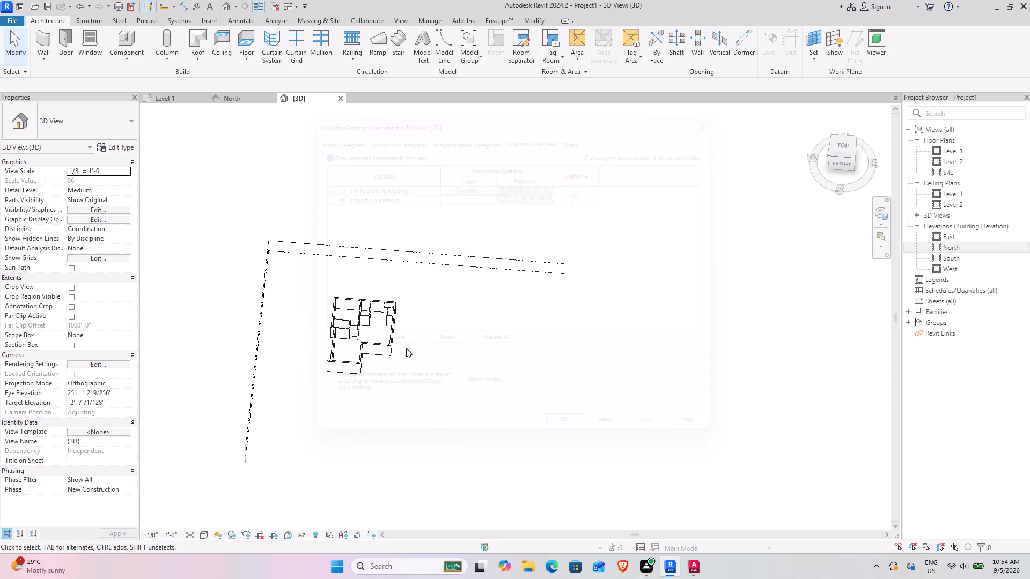
Examine the ground-floor walls in 3D without the imported plan.
{"action": "scroll", "coordinate": [365, 319], "scroll_direction": "up", "scroll_amount": 9}
{"action": "scroll", "coordinate": [604, 370], "scroll_direction": "down", "scroll_amount": 9}
{"action": "middle_click_drag", "start_coordinate": [847, 398], "coordinate": [221, 283]}
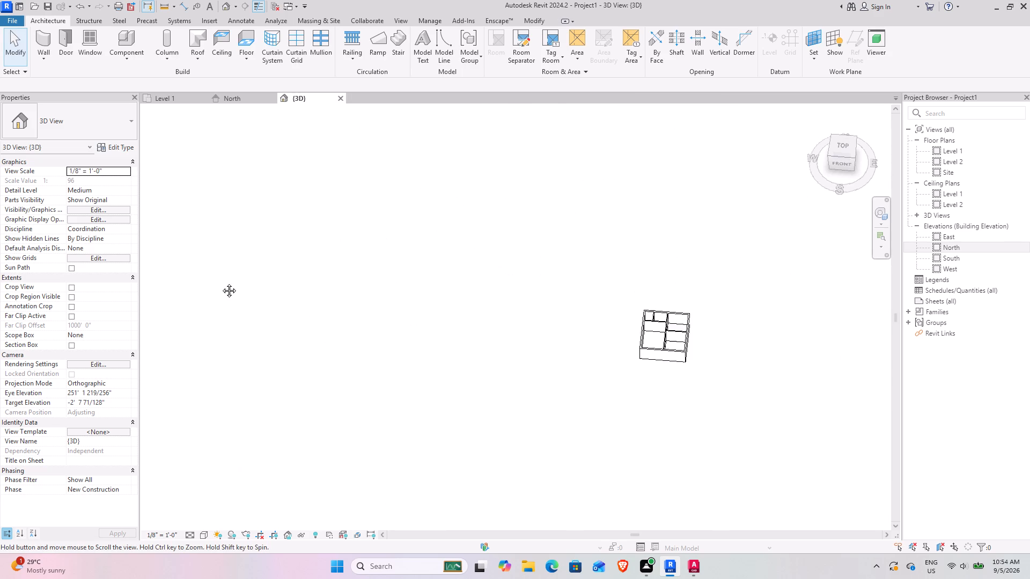
{"action": "middle_click_drag", "start_coordinate": [221, 283], "coordinate": [707, 384]}
{"action": "scroll", "coordinate": [462, 339], "scroll_direction": "up", "scroll_amount": 11}
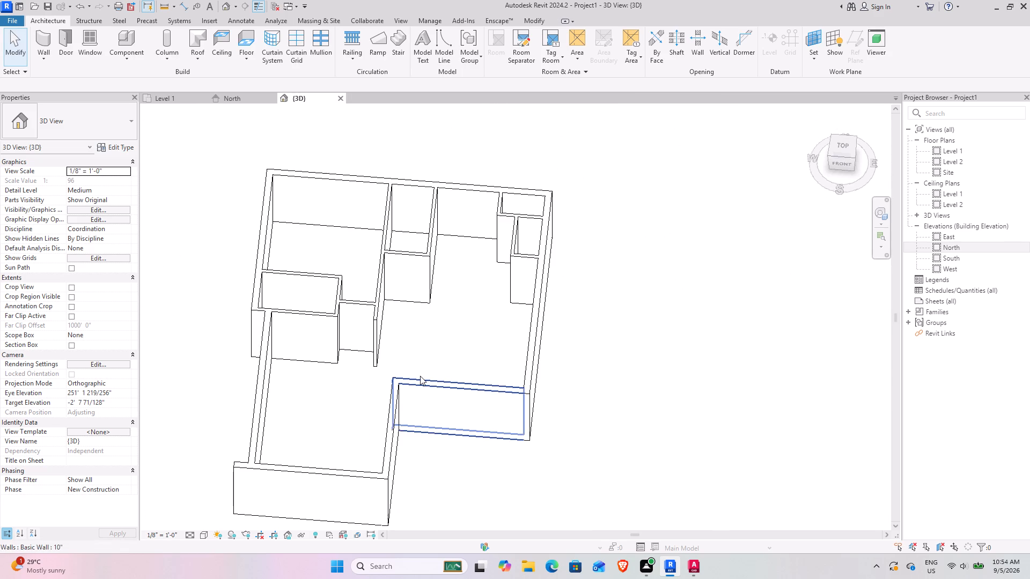
{"action": "middle_click_drag", "start_coordinate": [432, 332], "coordinate": [382, 372], "text": "shift"}
{"action": "middle_click_drag", "start_coordinate": [440, 326], "coordinate": [337, 492]}
{"action": "middle_click_drag", "start_coordinate": [494, 348], "coordinate": [435, 448]}
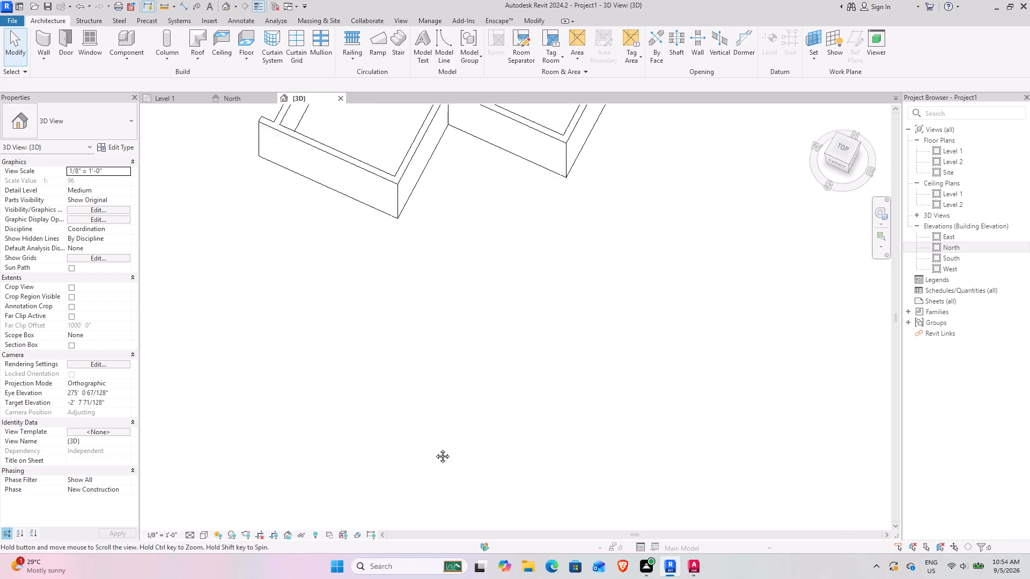
{"action": "middle_click_drag", "start_coordinate": [435, 448], "coordinate": [396, 539]}
Set the 3D view's visual style to Shaded.
{"action": "left_click", "coordinate": [201, 533]}
{"action": "left_click", "coordinate": [217, 484]}
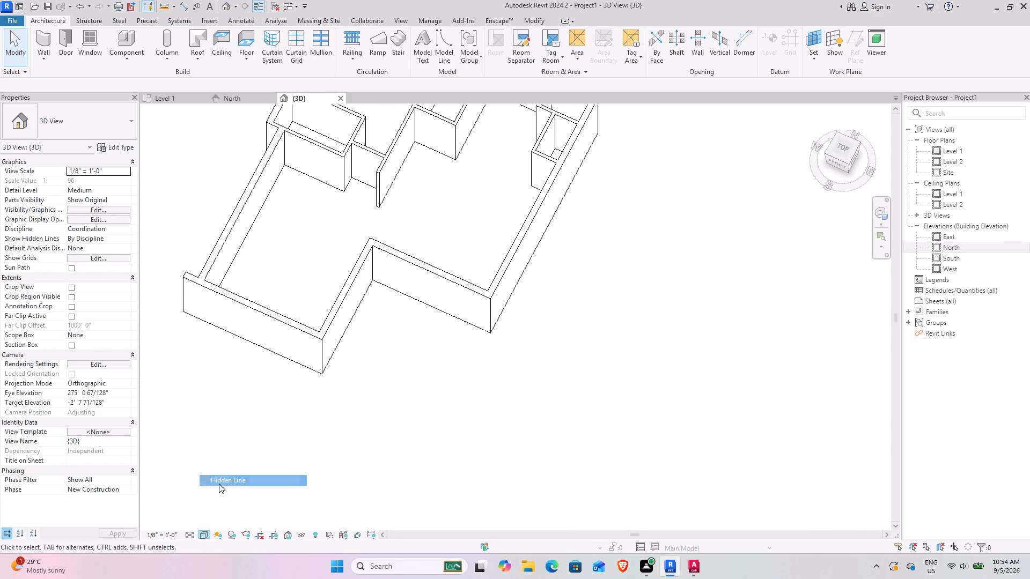
{"action": "left_click", "coordinate": [204, 534]}
{"action": "left_click_drag", "start_coordinate": [219, 495], "coordinate": [220, 488]}
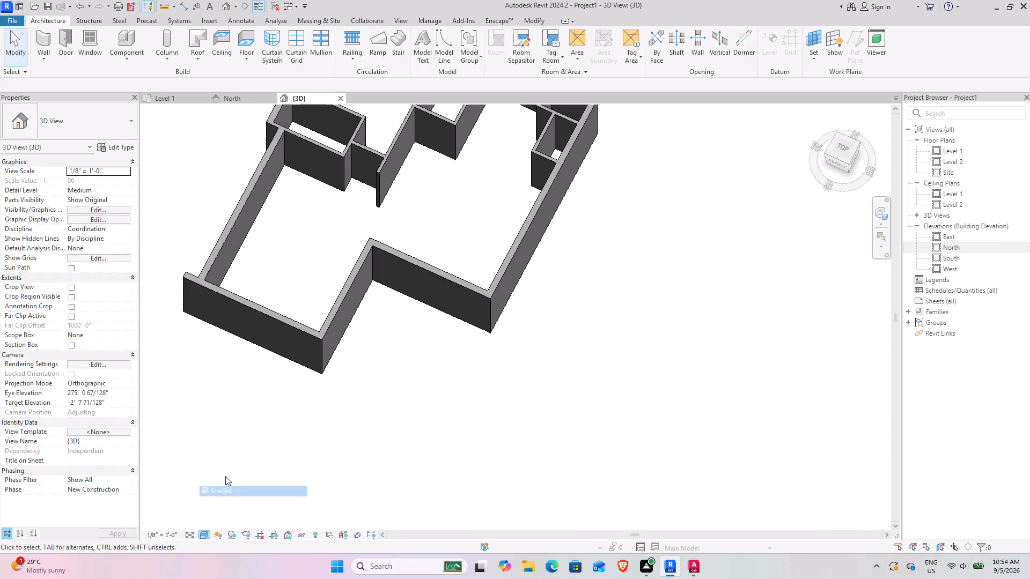
Inspect the shaded walls in 3D, especially around the domestic helpers' room, service toilet and PWD.
{"action": "scroll", "coordinate": [272, 389], "scroll_direction": "down", "scroll_amount": 5}
{"action": "middle_click_drag", "start_coordinate": [305, 370], "coordinate": [280, 433]}
{"action": "middle_click_drag", "start_coordinate": [284, 395], "coordinate": [324, 291], "text": "shift"}
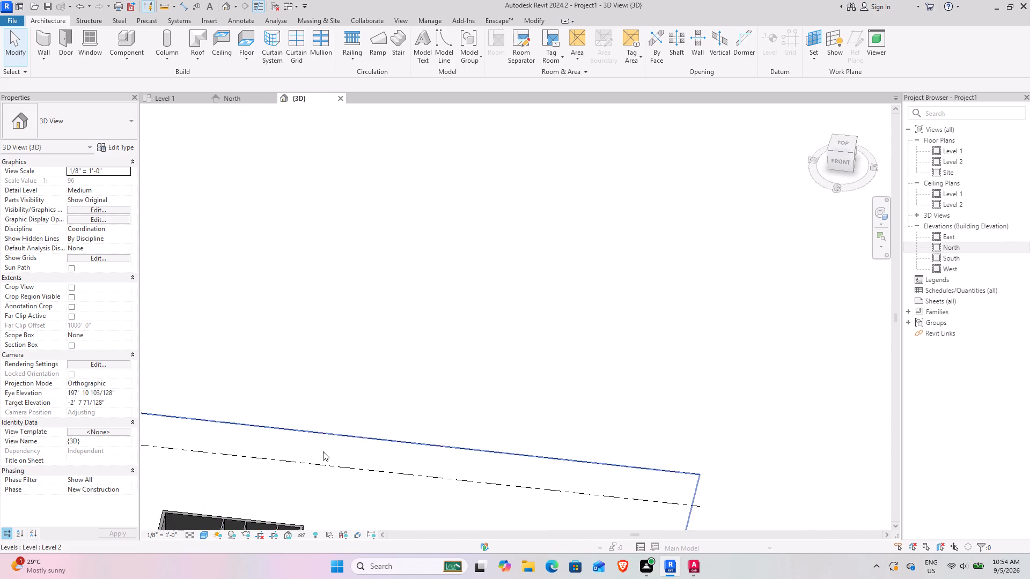
{"action": "middle_click_drag", "start_coordinate": [312, 450], "coordinate": [430, 309]}
{"action": "scroll", "coordinate": [385, 437], "scroll_direction": "up", "scroll_amount": 8}
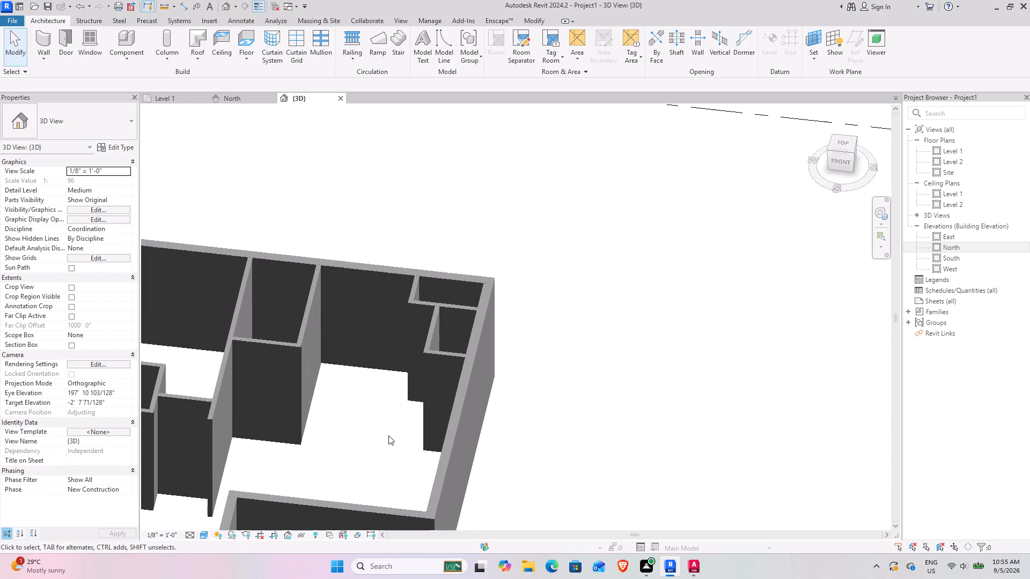
{"action": "middle_click_drag", "start_coordinate": [388, 435], "coordinate": [433, 454], "text": "shift"}
{"action": "middle_click_drag", "start_coordinate": [351, 473], "coordinate": [632, 205]}
{"action": "middle_click_drag", "start_coordinate": [490, 397], "coordinate": [527, 278]}
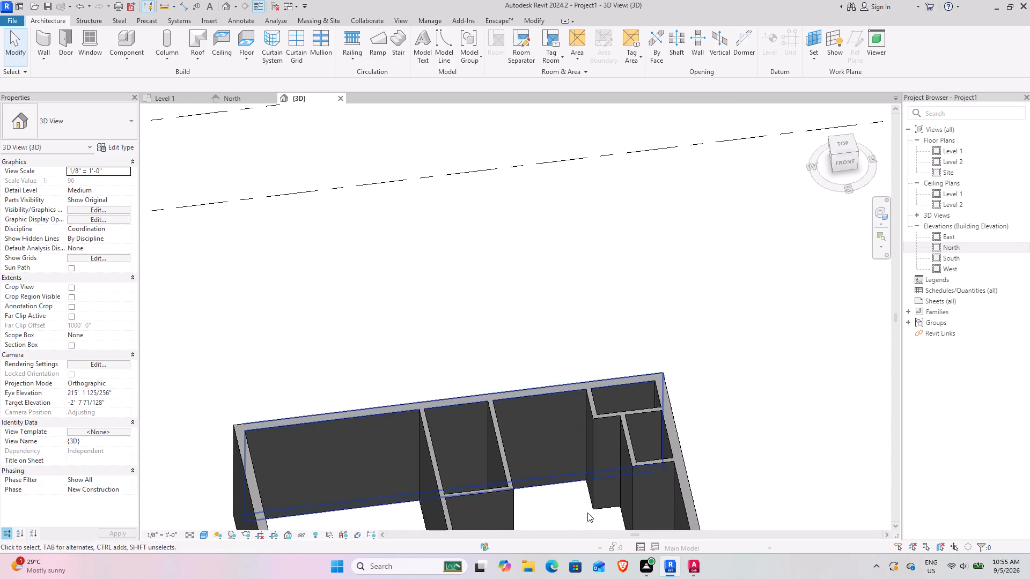
Examine the remaining 3D walls, and return to the Level 1 plan to check the service toilet, PWD and lift area.
{"action": "middle_click_drag", "start_coordinate": [577, 494], "coordinate": [476, 322]}
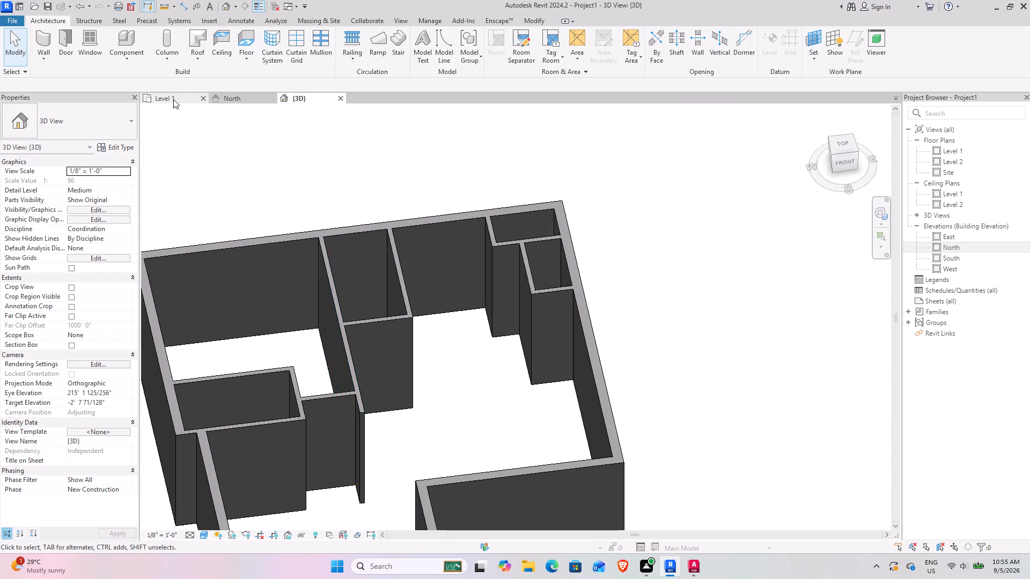
{"action": "left_click", "coordinate": [173, 99]}
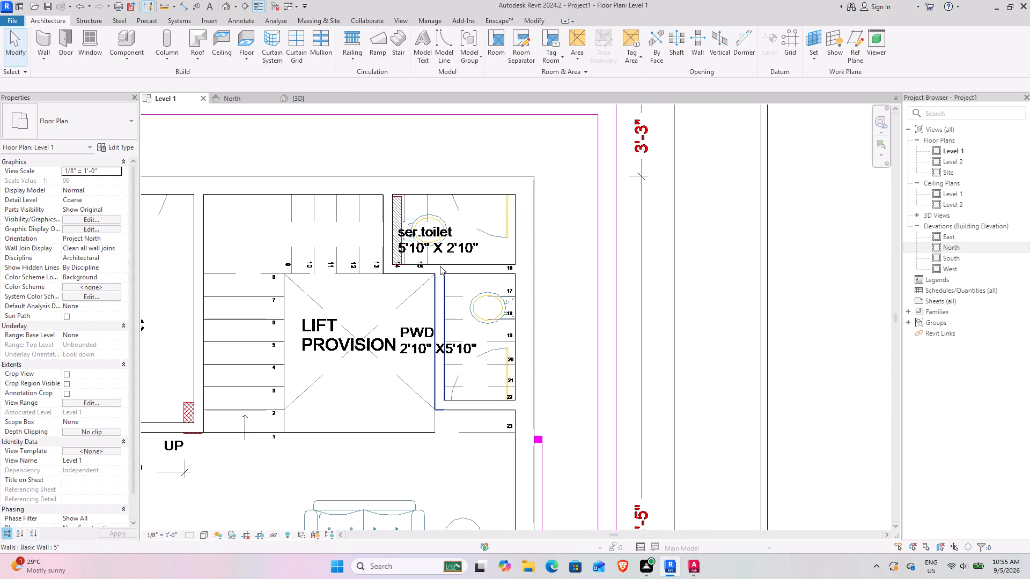
{"action": "scroll", "coordinate": [438, 240], "scroll_direction": "up", "scroll_amount": 7}
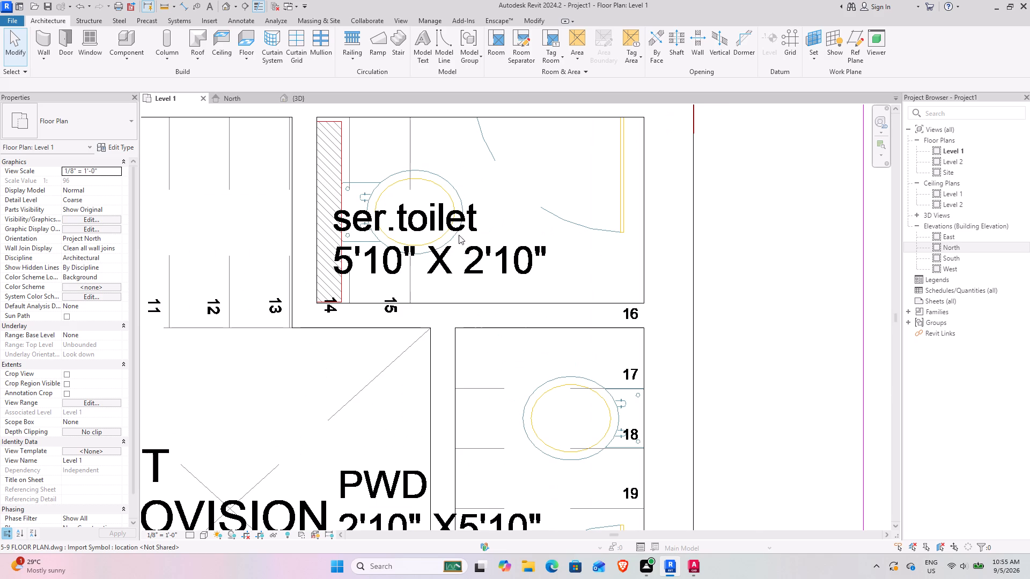
{"action": "middle_click_drag", "start_coordinate": [479, 284], "coordinate": [537, 310]}
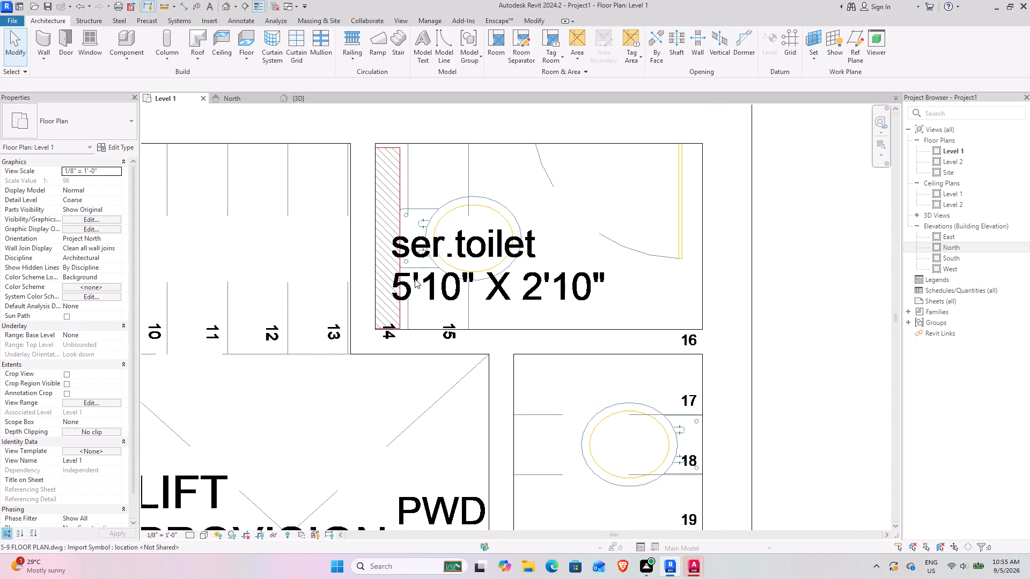
{"action": "scroll", "coordinate": [415, 279], "scroll_direction": "down", "scroll_amount": 4}
{"action": "middle_click_drag", "start_coordinate": [492, 373], "coordinate": [431, 273]}
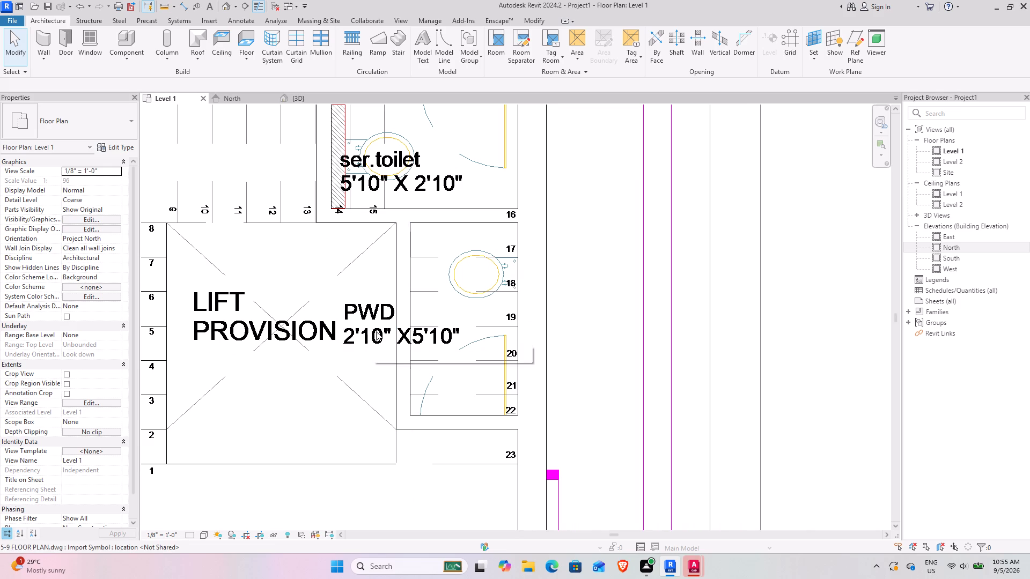
{"action": "scroll", "coordinate": [387, 322], "scroll_direction": "down", "scroll_amount": 3}
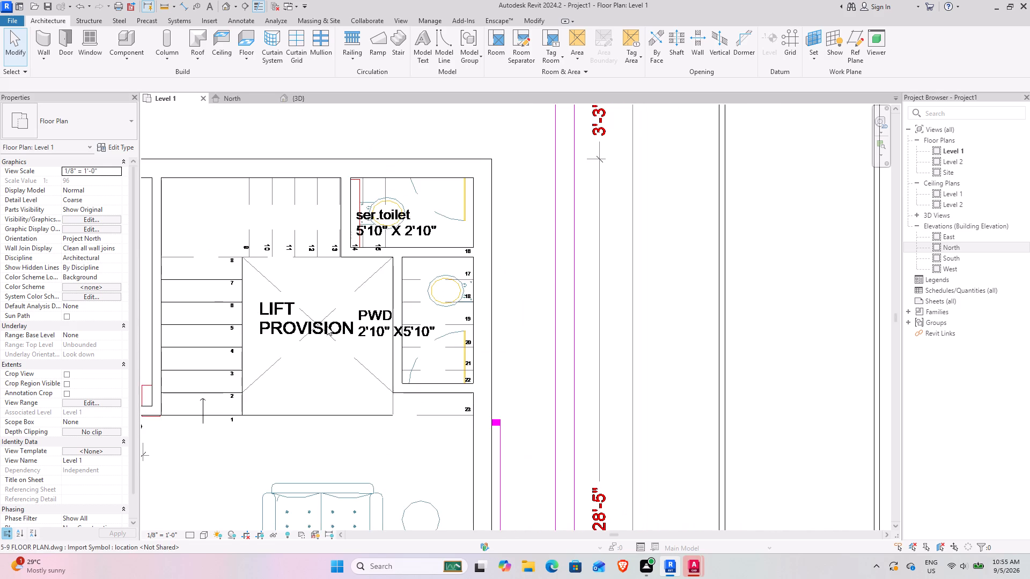
{"action": "middle_click_drag", "start_coordinate": [325, 326], "coordinate": [422, 328]}
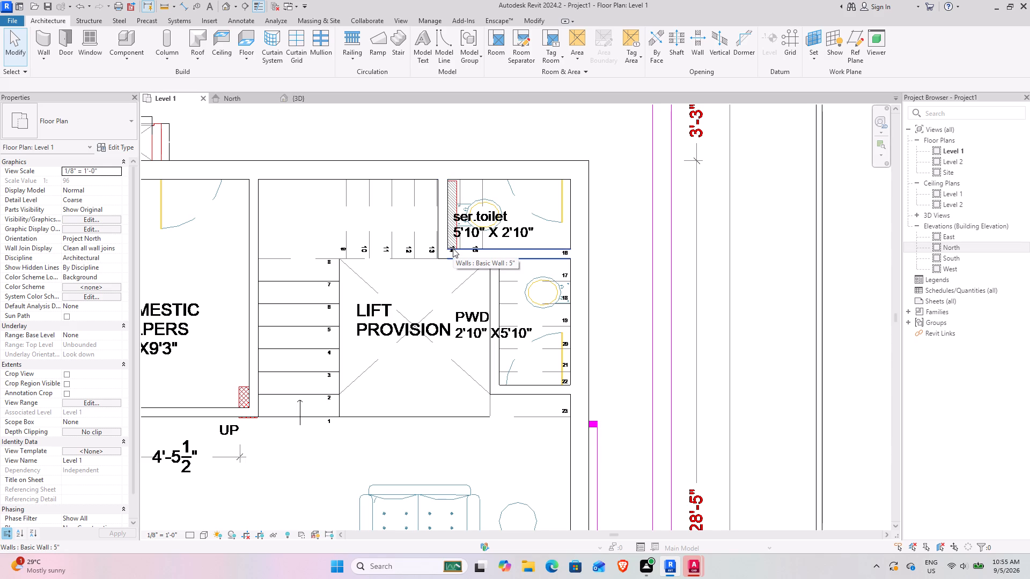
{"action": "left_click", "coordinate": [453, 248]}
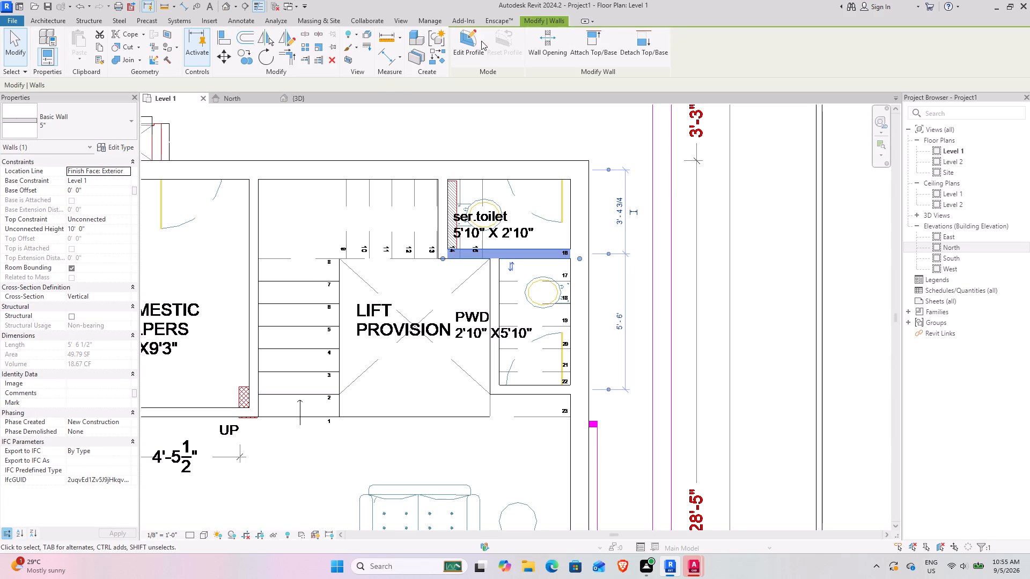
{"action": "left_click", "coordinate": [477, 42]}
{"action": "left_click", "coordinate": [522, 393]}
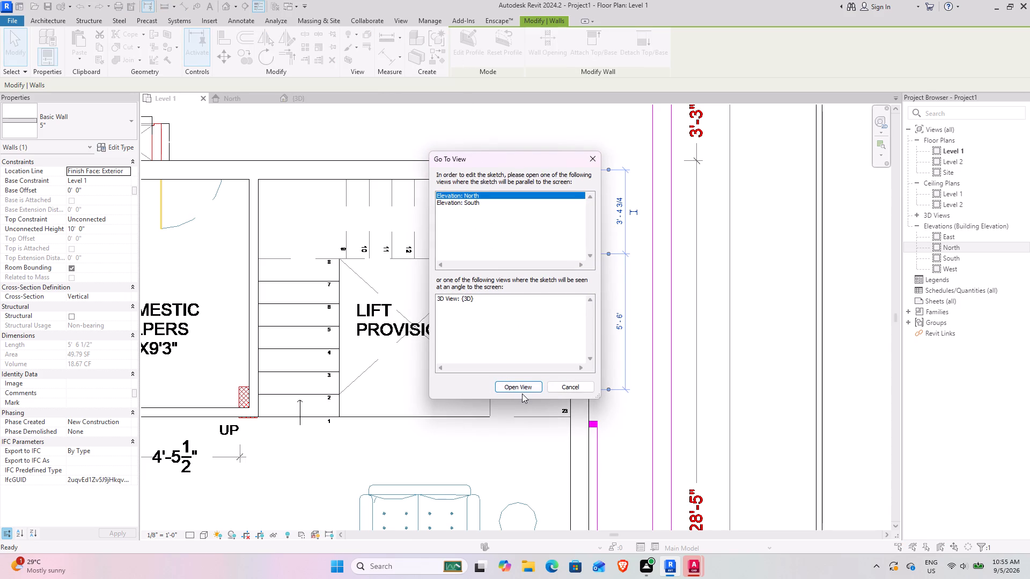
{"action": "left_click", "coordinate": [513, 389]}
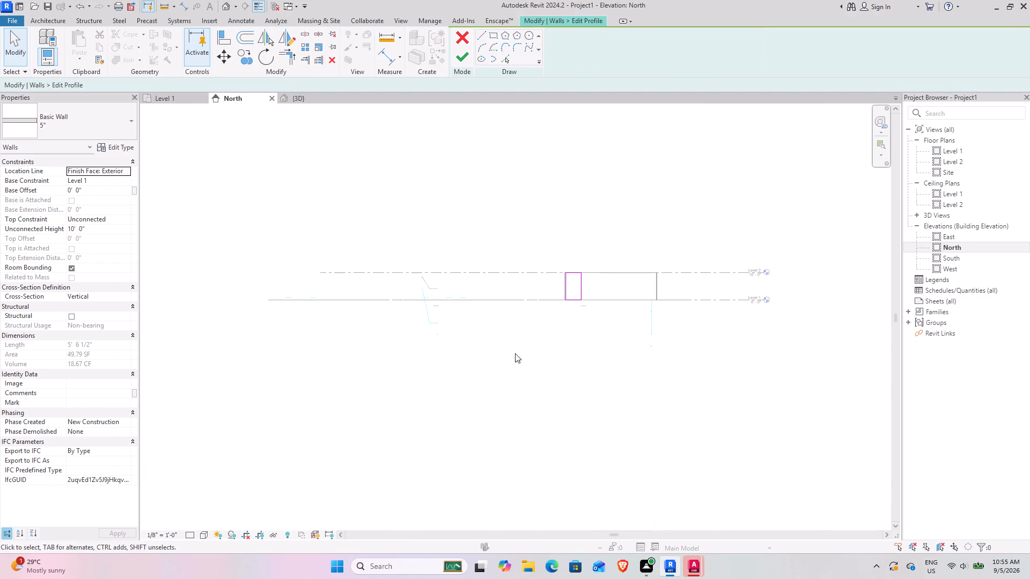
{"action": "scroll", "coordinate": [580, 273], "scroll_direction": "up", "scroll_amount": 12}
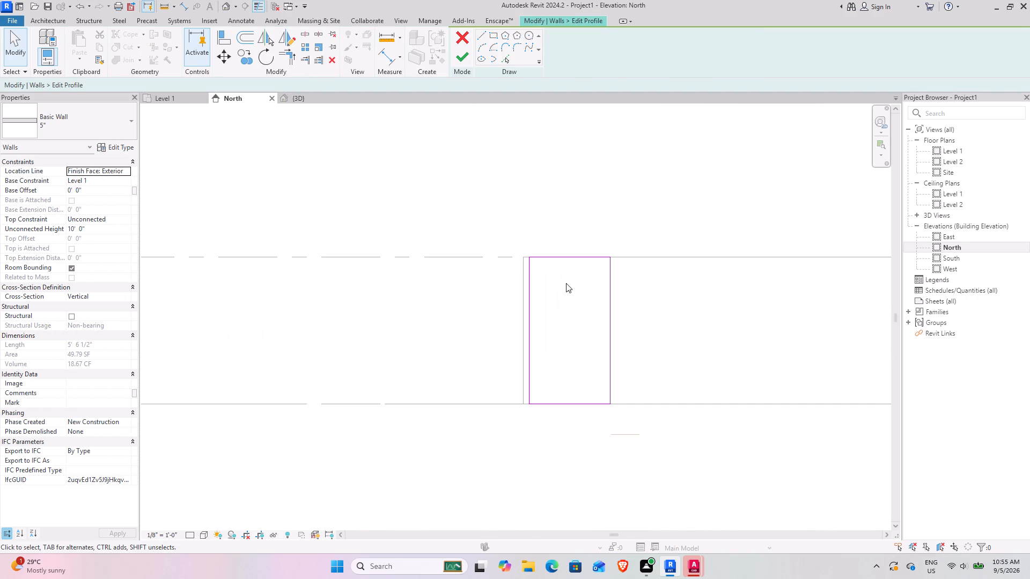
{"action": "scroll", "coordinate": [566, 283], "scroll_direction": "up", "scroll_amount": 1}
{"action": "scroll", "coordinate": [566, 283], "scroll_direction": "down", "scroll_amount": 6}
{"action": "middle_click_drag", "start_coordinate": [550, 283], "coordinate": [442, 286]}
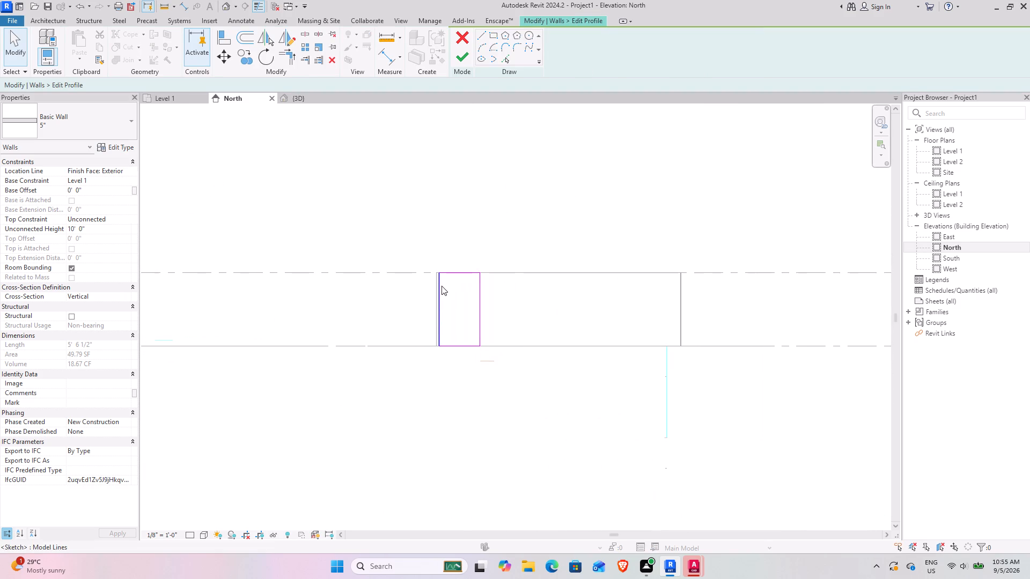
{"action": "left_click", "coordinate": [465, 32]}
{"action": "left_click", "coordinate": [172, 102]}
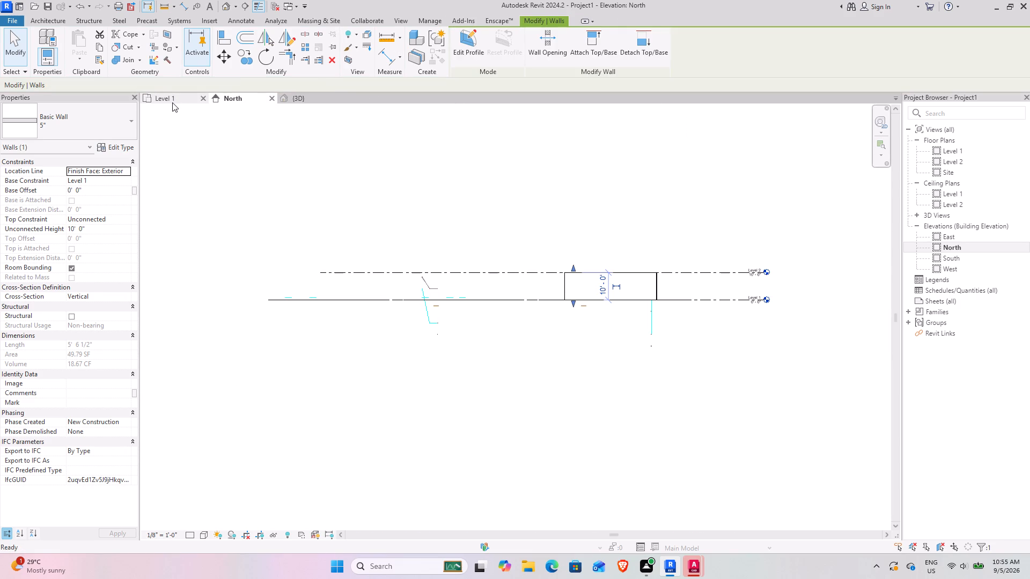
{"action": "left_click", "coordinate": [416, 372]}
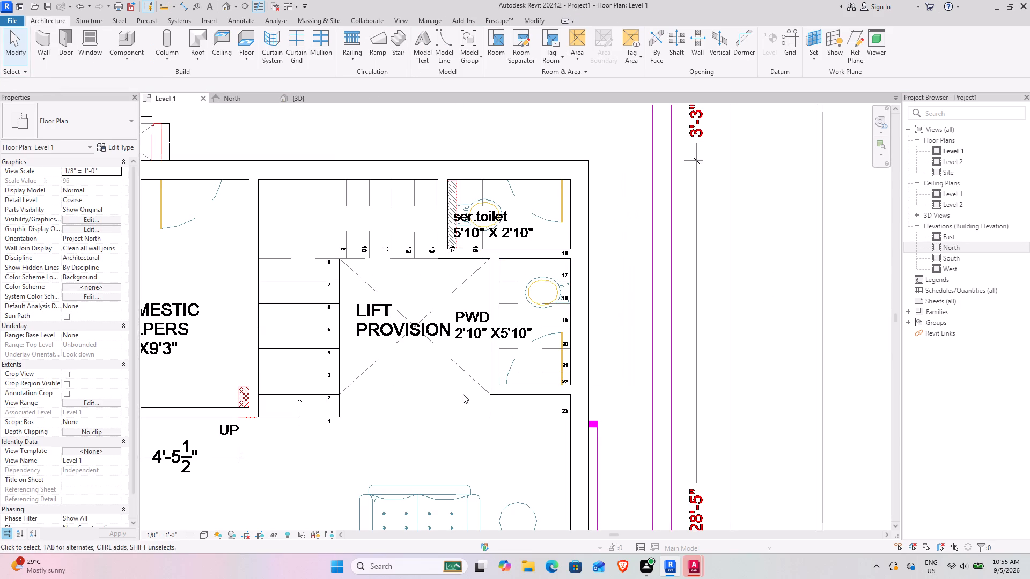
Examine the staircase and lift provision area between the domestic helpers' room and the PWD on Level 1.
{"action": "scroll", "coordinate": [450, 392], "scroll_direction": "up", "scroll_amount": 2}
{"action": "middle_click_drag", "start_coordinate": [408, 392], "coordinate": [439, 376]}
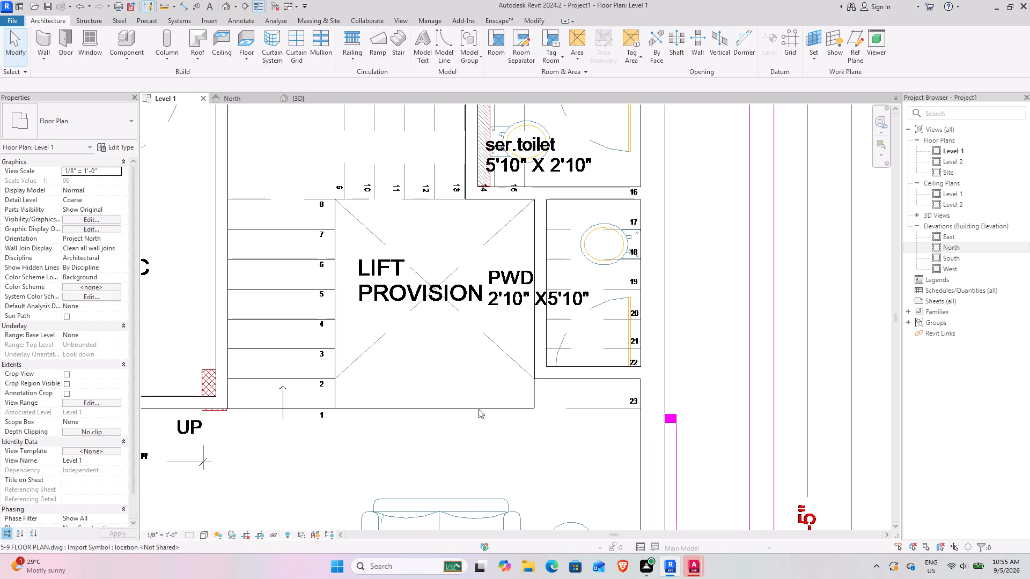
{"action": "scroll", "coordinate": [344, 384], "scroll_direction": "down", "scroll_amount": 4}
{"action": "middle_click_drag", "start_coordinate": [338, 389], "coordinate": [351, 396]}
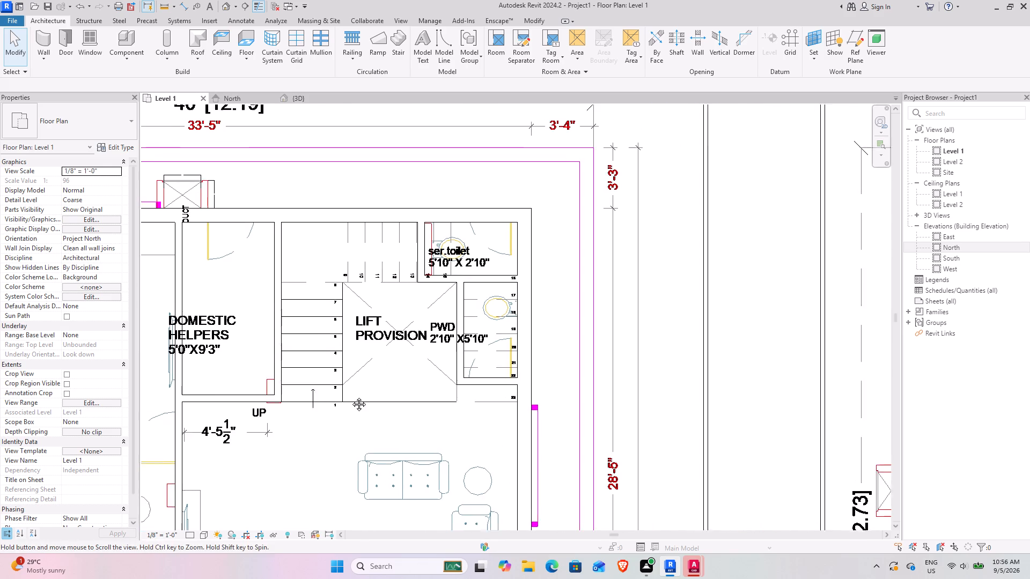
{"action": "middle_click_drag", "start_coordinate": [351, 396], "coordinate": [376, 413]}
{"action": "scroll", "coordinate": [323, 424], "scroll_direction": "up", "scroll_amount": 4}
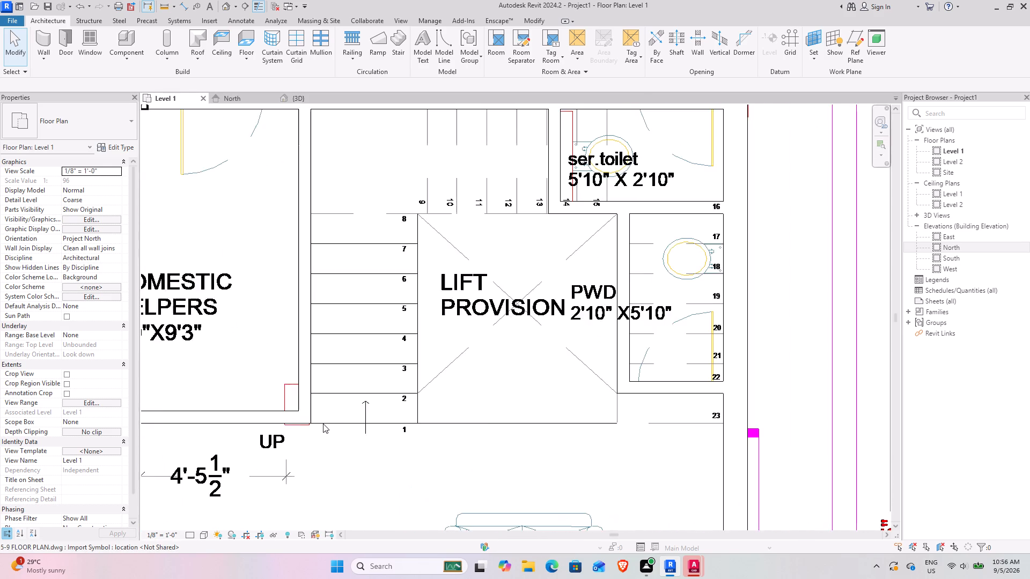
{"action": "scroll", "coordinate": [323, 424], "scroll_direction": "up", "scroll_amount": 3}
{"action": "scroll", "coordinate": [376, 367], "scroll_direction": "down", "scroll_amount": 2}
{"action": "middle_click_drag", "start_coordinate": [341, 370], "coordinate": [317, 370]}
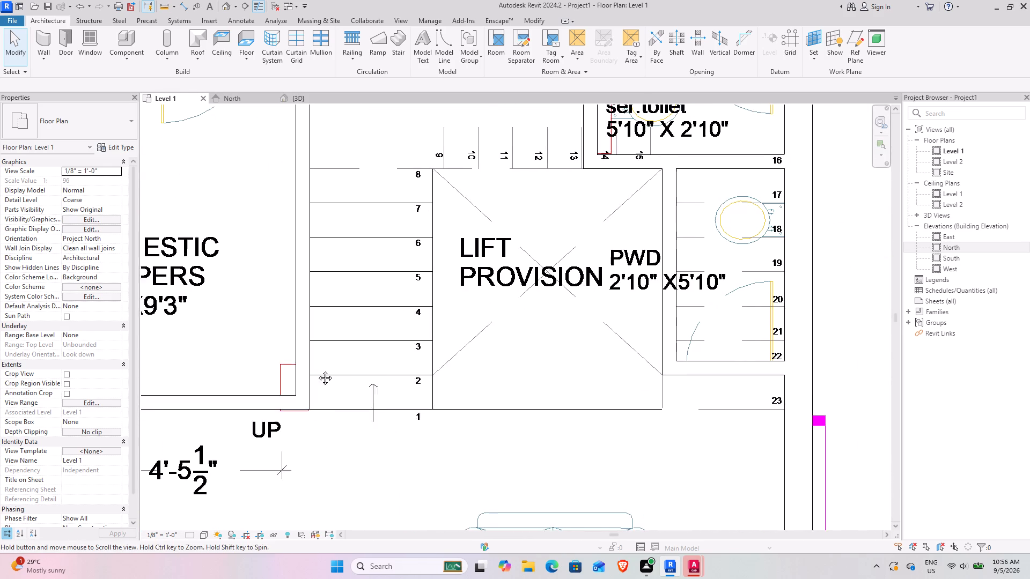
{"action": "middle_click_drag", "start_coordinate": [317, 370], "coordinate": [284, 381]}
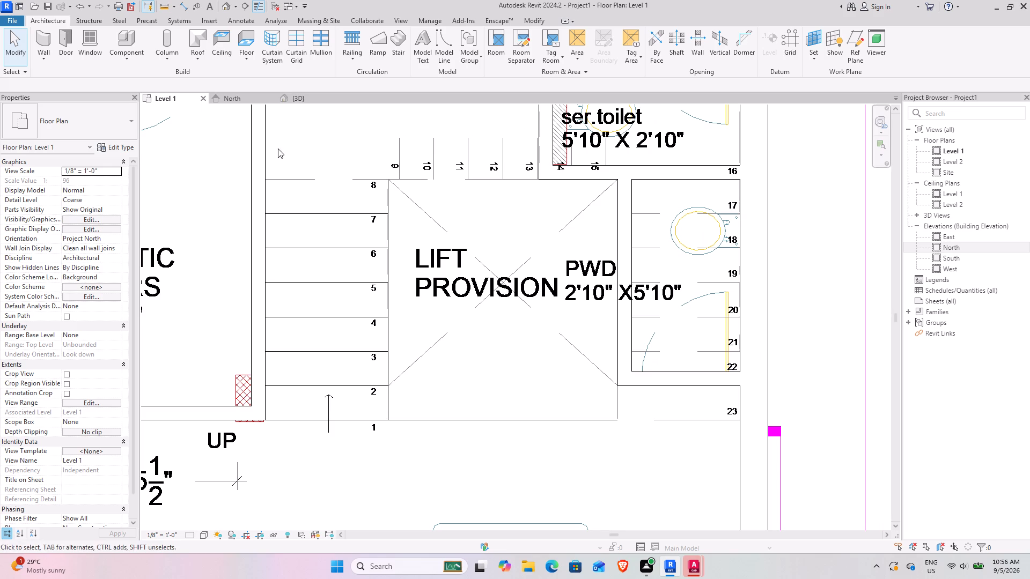
Switch to AutoCAD and close 5-9 FLOOR PLAN.dwg without saving its changes.
{"action": "left_click", "coordinate": [699, 568]}
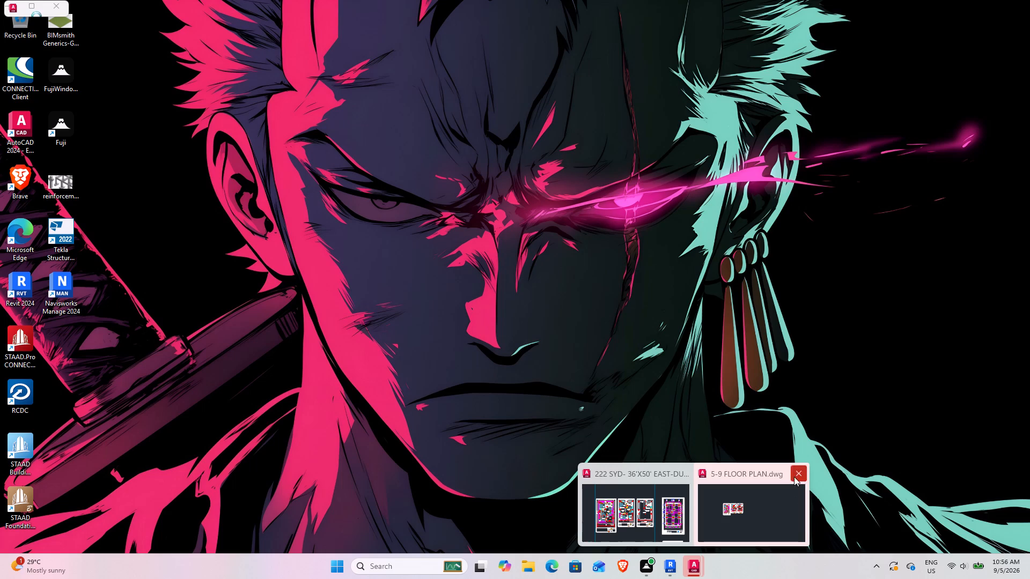
{"action": "left_click", "coordinate": [803, 476]}
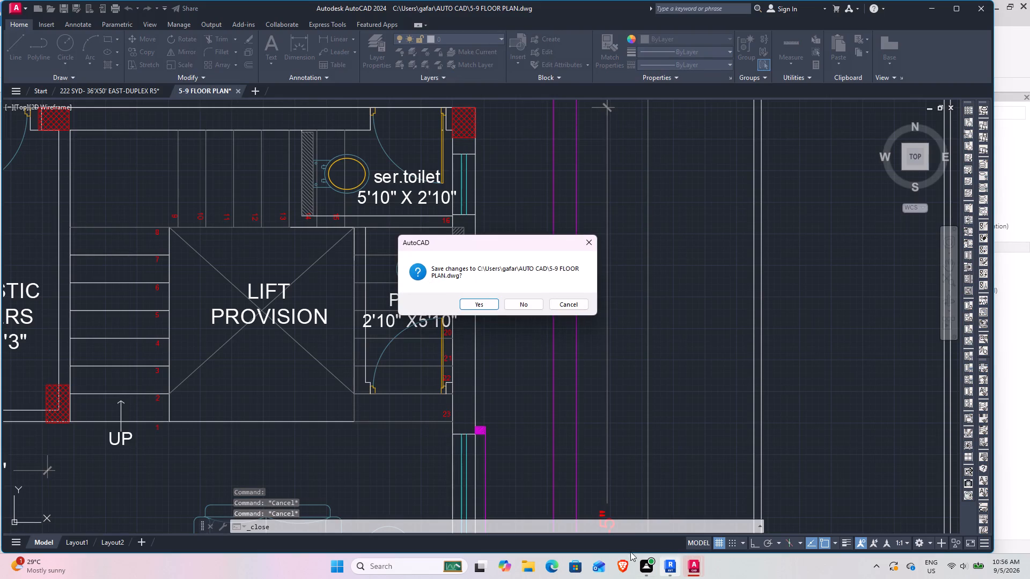
{"action": "left_click", "coordinate": [519, 303]}
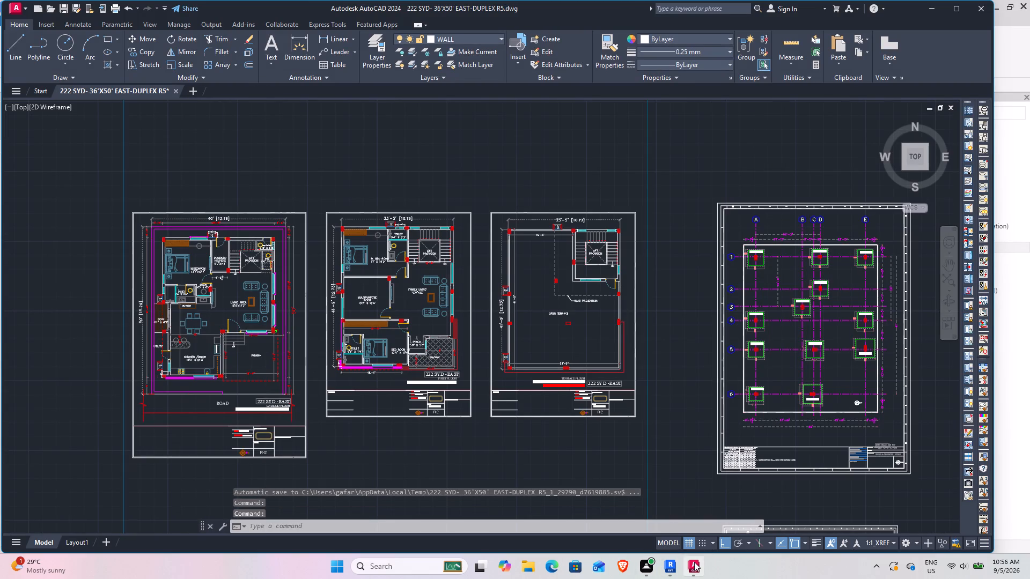
Find the line elevations in the 222 SYD duplex drawing and examine the East Elevation's floor levels and height dimensions.
{"action": "left_click", "coordinate": [694, 562]}
{"action": "scroll", "coordinate": [231, 367], "scroll_direction": "up", "scroll_amount": 3}
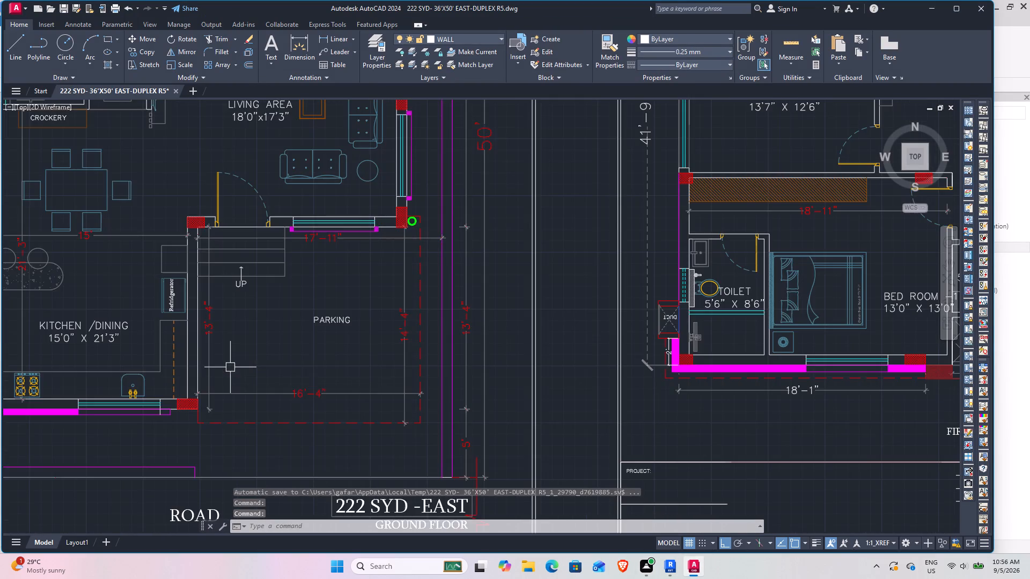
{"action": "scroll", "coordinate": [594, 408], "scroll_direction": "down", "scroll_amount": 4}
{"action": "middle_click_drag", "start_coordinate": [694, 408], "coordinate": [420, 380]}
{"action": "middle_click_drag", "start_coordinate": [647, 377], "coordinate": [176, 350]}
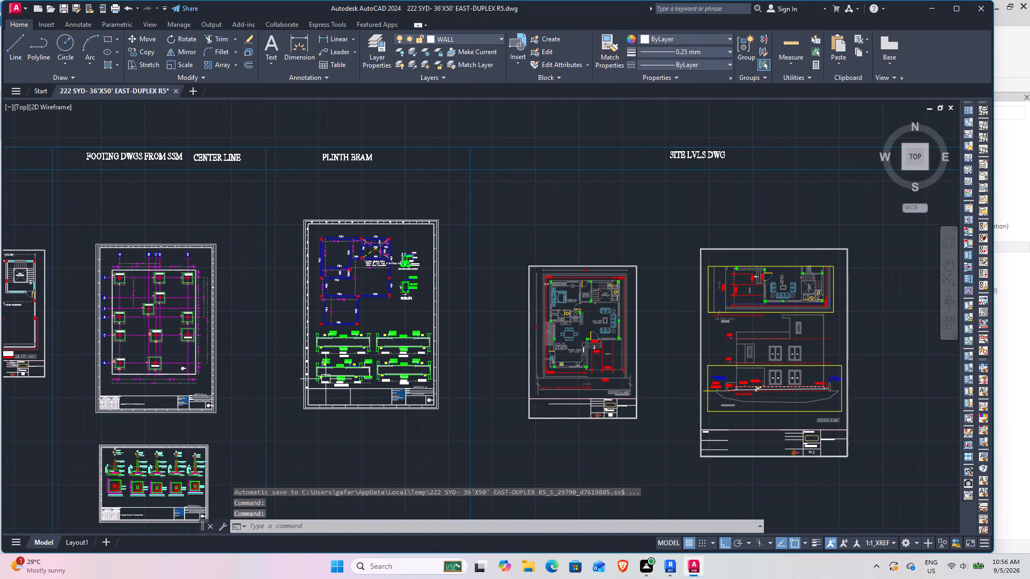
{"action": "middle_click_drag", "start_coordinate": [571, 397], "coordinate": [400, 386]}
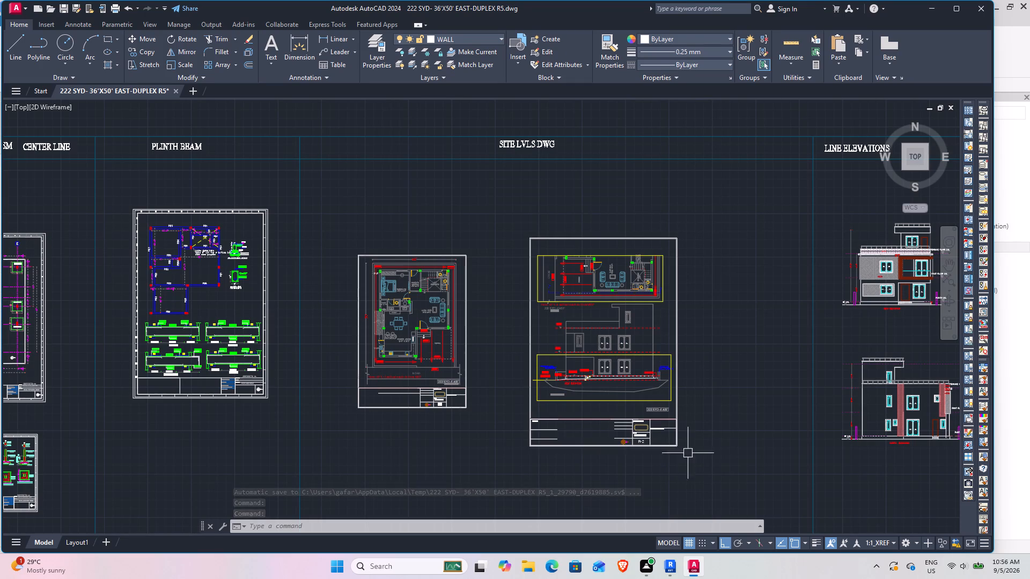
{"action": "middle_click_drag", "start_coordinate": [847, 415], "coordinate": [615, 414]}
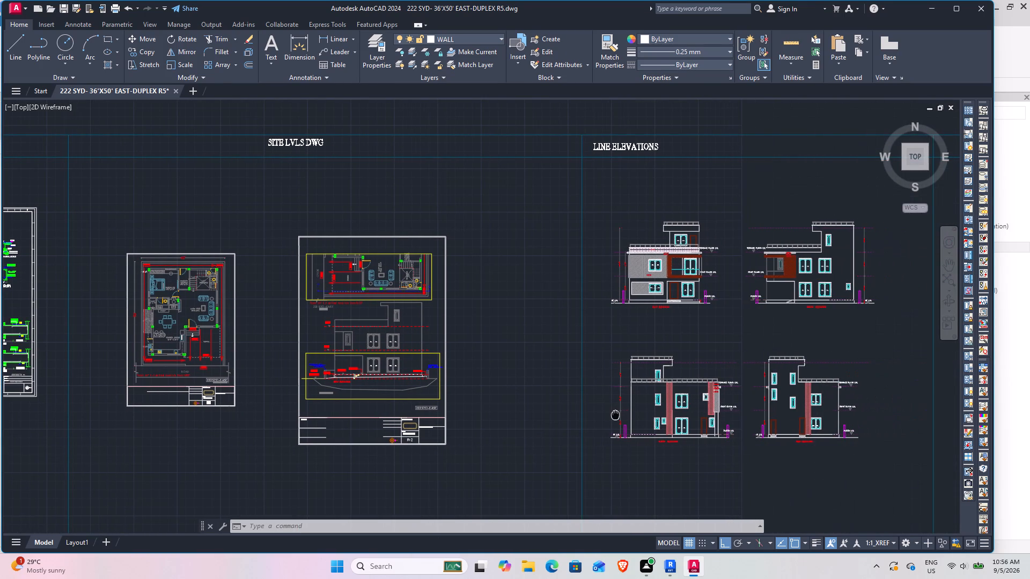
{"action": "middle_click_drag", "start_coordinate": [615, 414], "coordinate": [615, 414]}
{"action": "scroll", "coordinate": [777, 360], "scroll_direction": "up", "scroll_amount": 3}
{"action": "middle_click_drag", "start_coordinate": [755, 360], "coordinate": [720, 380]}
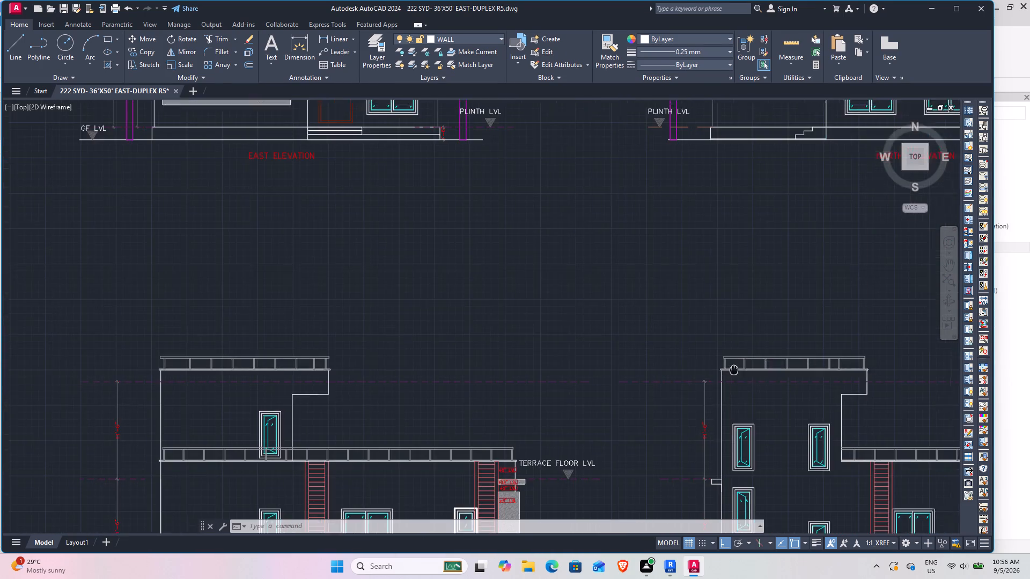
{"action": "middle_click_drag", "start_coordinate": [720, 380], "coordinate": [700, 514]}
{"action": "middle_click_drag", "start_coordinate": [430, 377], "coordinate": [490, 446]}
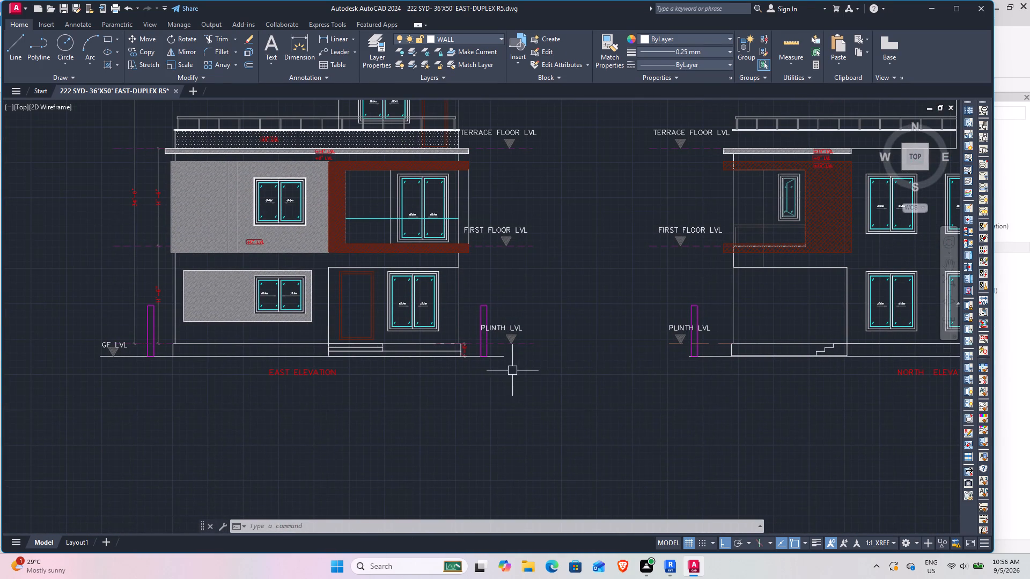
{"action": "middle_click_drag", "start_coordinate": [512, 371], "coordinate": [517, 412]}
{"action": "middle_click_drag", "start_coordinate": [285, 435], "coordinate": [362, 428]}
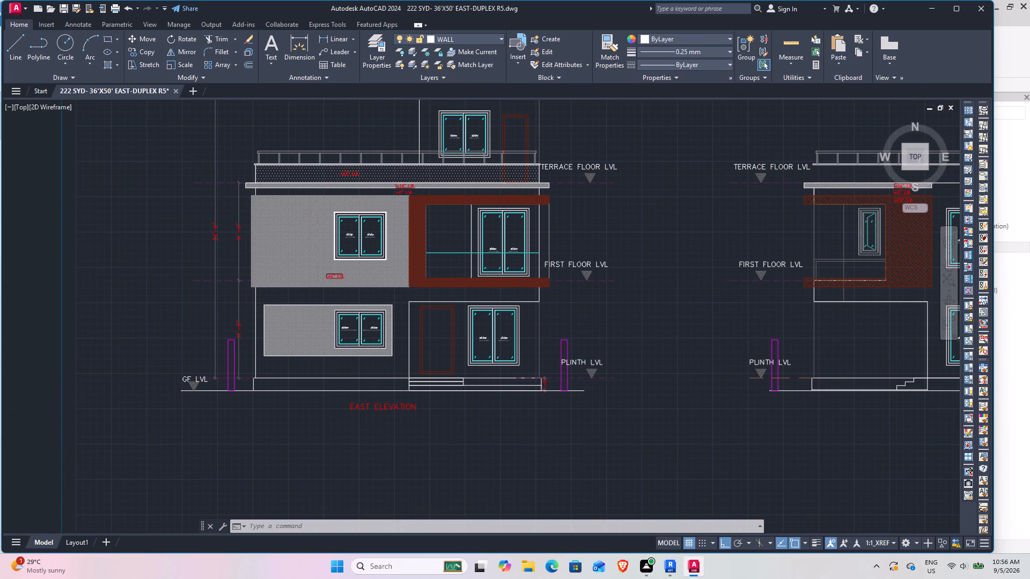
{"action": "scroll", "coordinate": [241, 288], "scroll_direction": "up", "scroll_amount": 3}
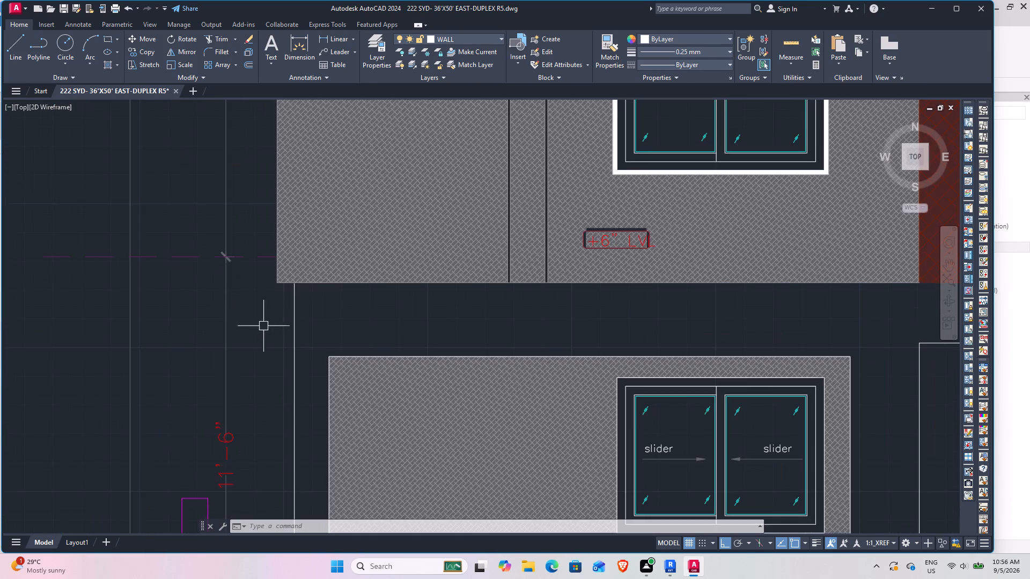
{"action": "scroll", "coordinate": [286, 365], "scroll_direction": "down", "scroll_amount": 2}
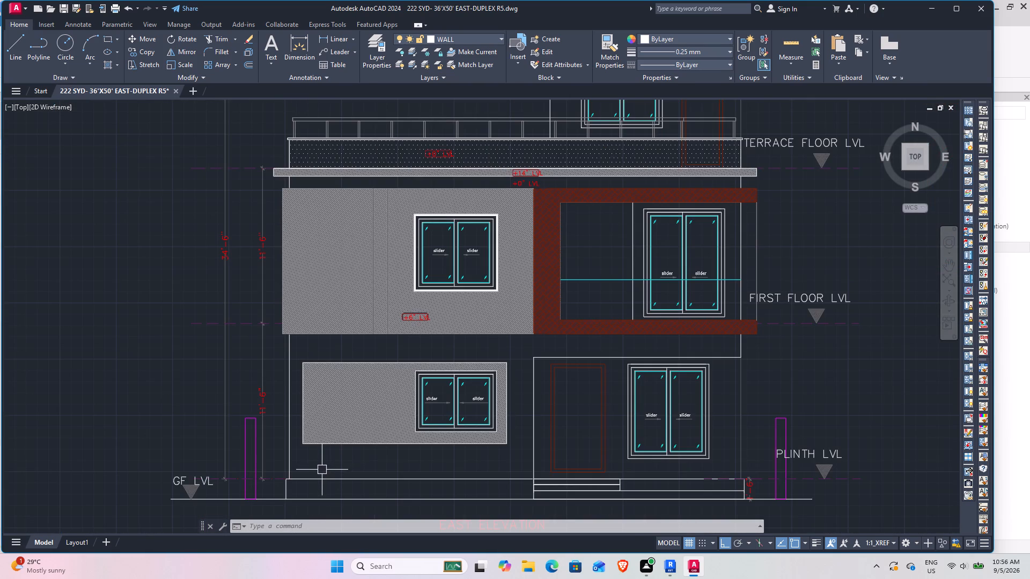
{"action": "scroll", "coordinate": [322, 470], "scroll_direction": "down", "scroll_amount": 1}
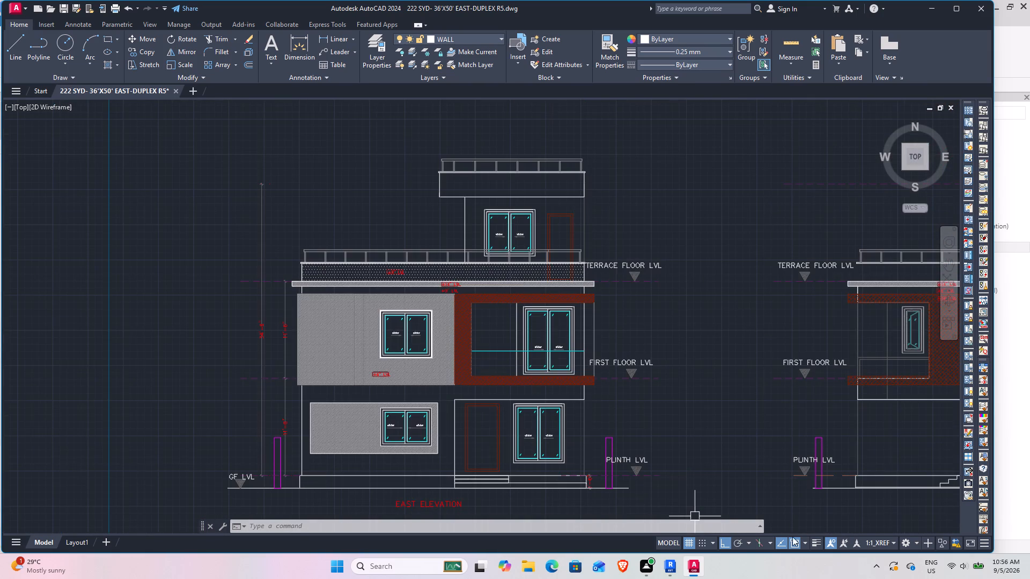
Switch to Revit and set Level 2's elevation to 11'6" in the North elevation.
{"action": "left_click", "coordinate": [669, 571]}
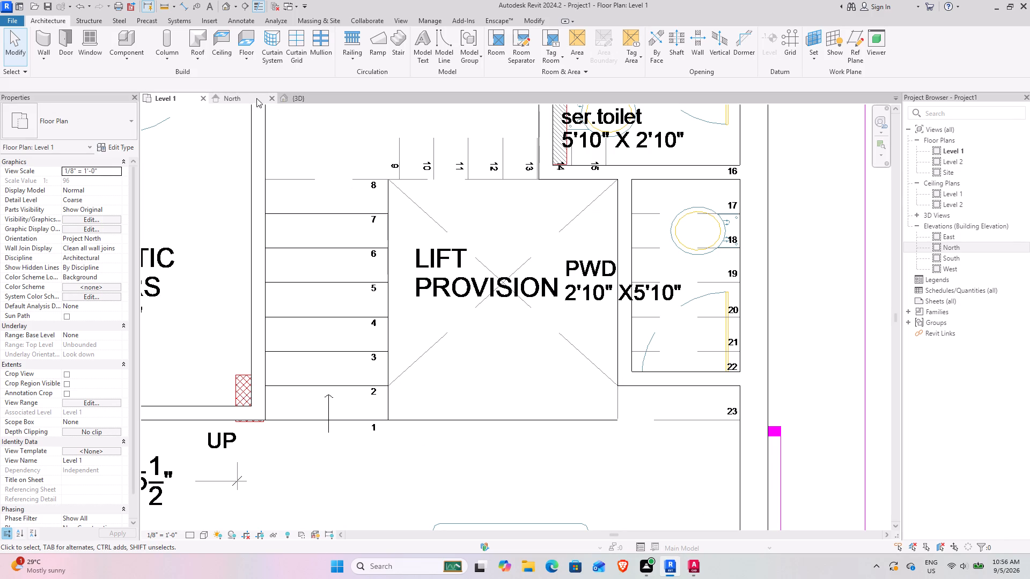
{"action": "left_click", "coordinate": [245, 96]}
{"action": "middle_click_drag", "start_coordinate": [623, 261], "coordinate": [288, 327]}
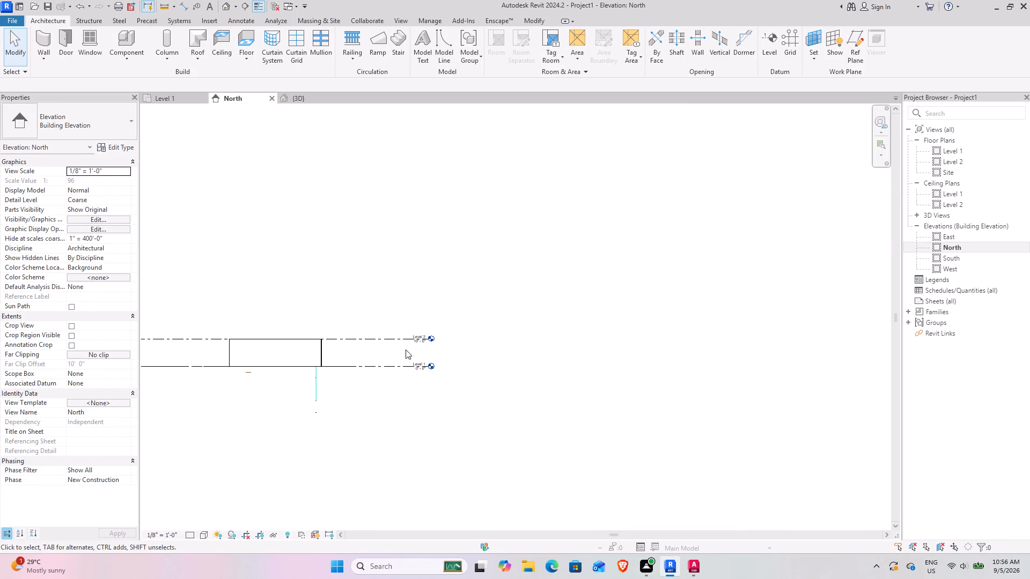
{"action": "left_click", "coordinate": [391, 342]}
{"action": "middle_click_drag", "start_coordinate": [300, 352], "coordinate": [572, 307]}
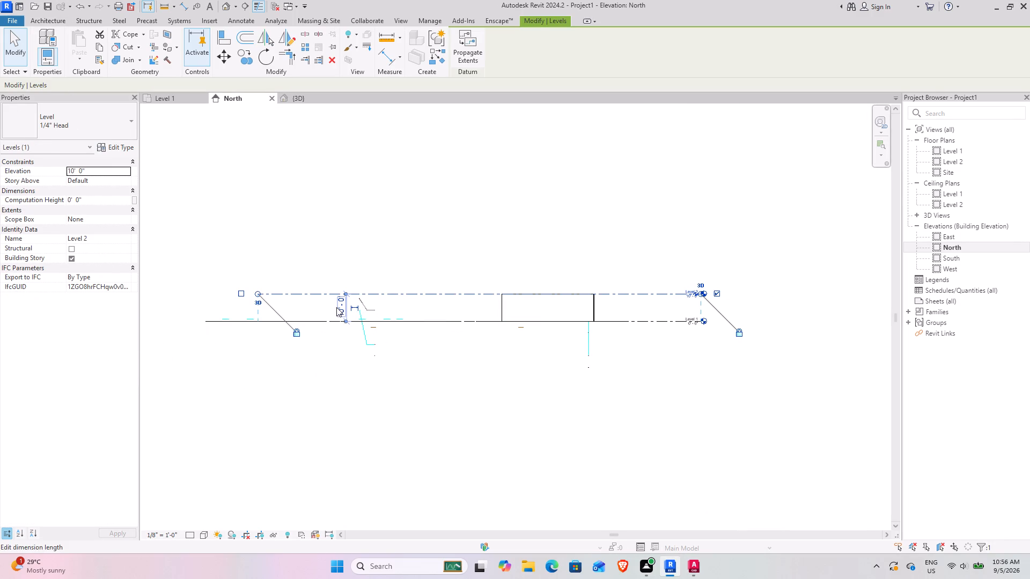
{"action": "left_click", "coordinate": [337, 307]}
{"action": "type", "text": "11'6\""}
{"action": "key", "text": "Return"}
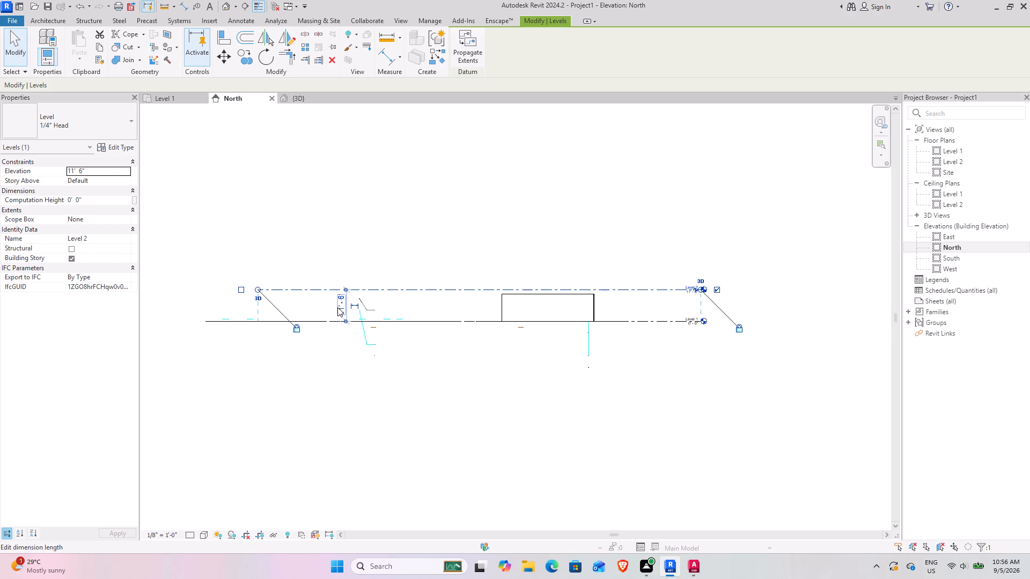
{"action": "left_click", "coordinate": [517, 385]}
Select all the ground-floor walls in the North elevation and set their unconnected height to 11'.
{"action": "left_click", "coordinate": [511, 295]}
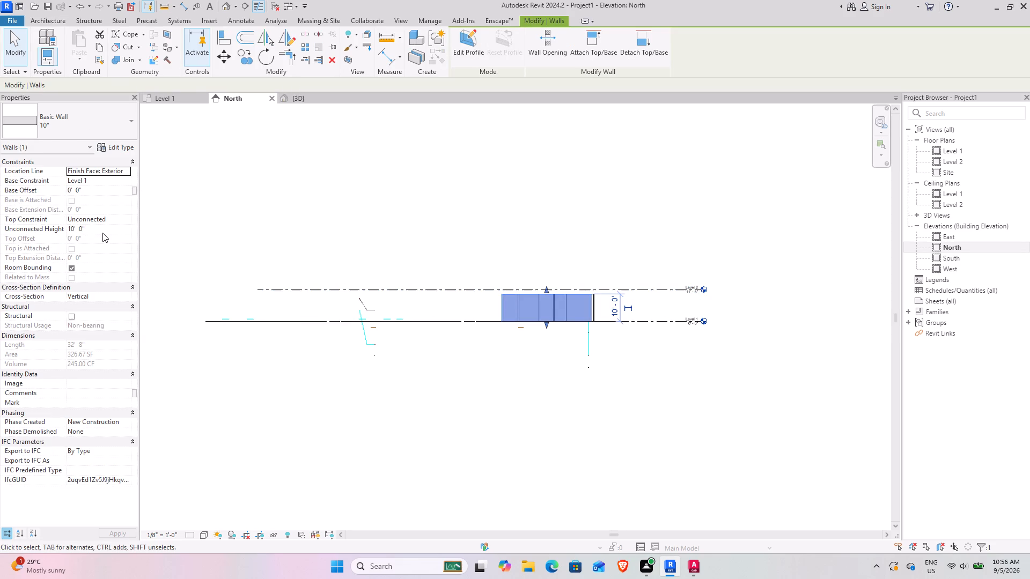
{"action": "left_click", "coordinate": [279, 170]}
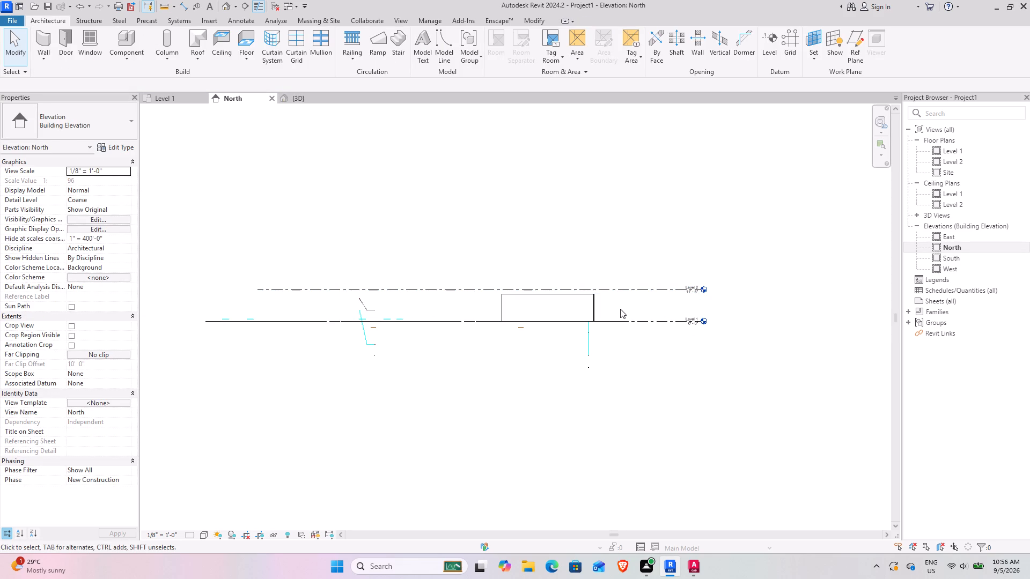
{"action": "left_click_drag", "start_coordinate": [620, 309], "coordinate": [458, 299]}
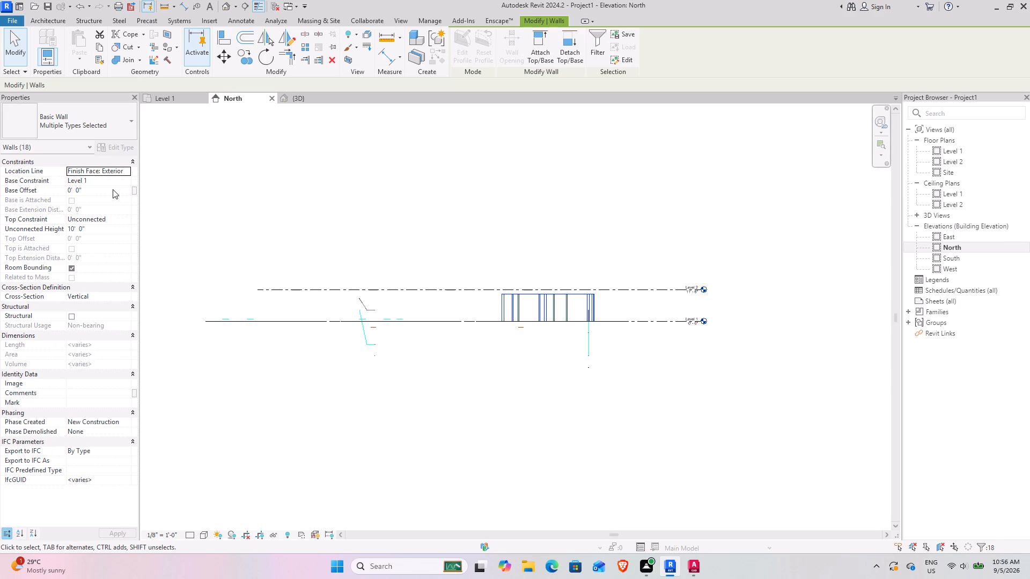
{"action": "left_click", "coordinate": [93, 230]}
{"action": "type", "text": "11'"}
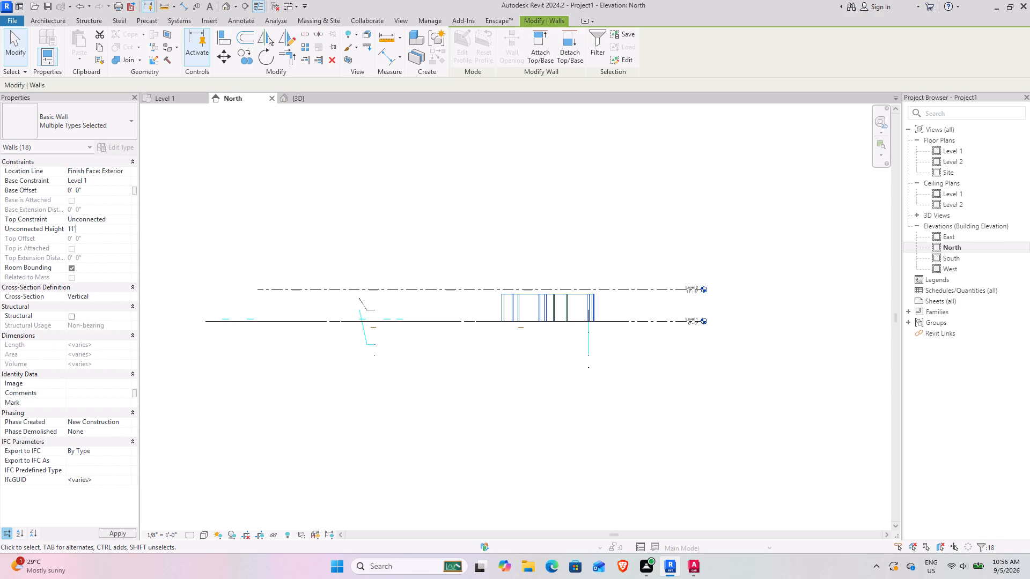
{"action": "key", "text": "Return"}
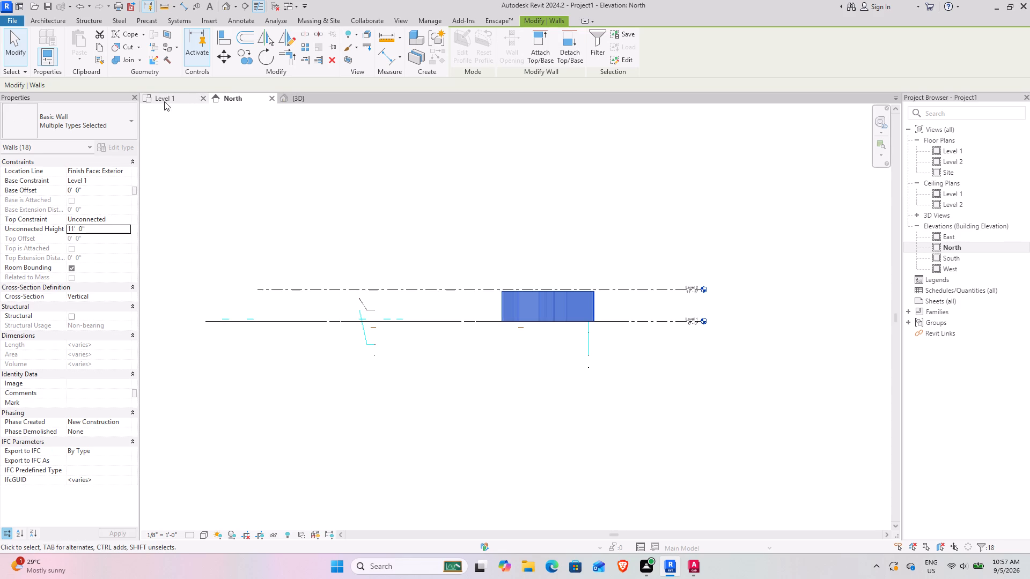
Check the walls in 3D, and return to Level 1 to examine the imported ground-floor and first-floor plans.
{"action": "left_click", "coordinate": [308, 101]}
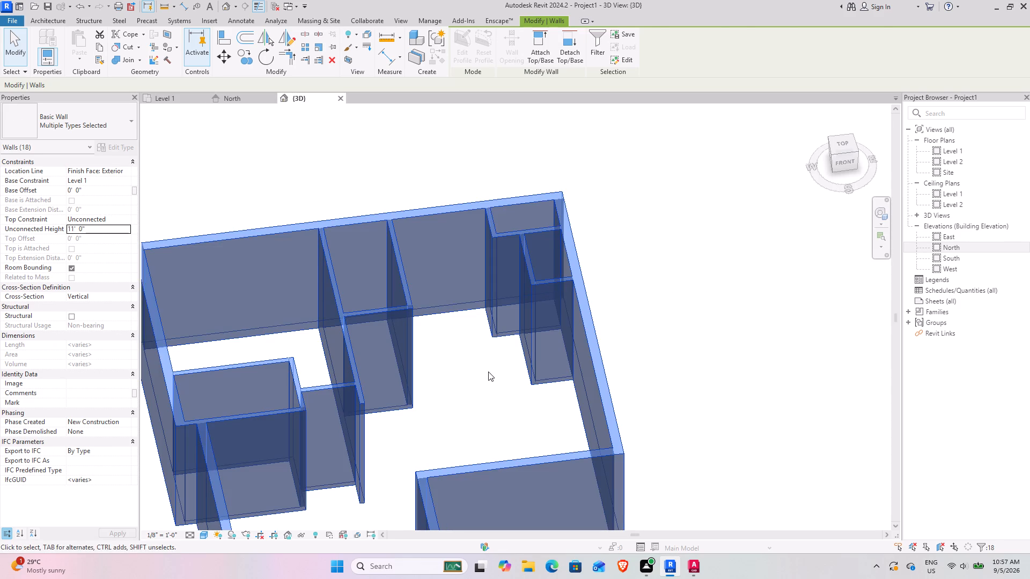
{"action": "left_click", "coordinate": [488, 372]}
{"action": "scroll", "coordinate": [484, 372], "scroll_direction": "down", "scroll_amount": 4}
{"action": "middle_click_drag", "start_coordinate": [443, 380], "coordinate": [470, 333]}
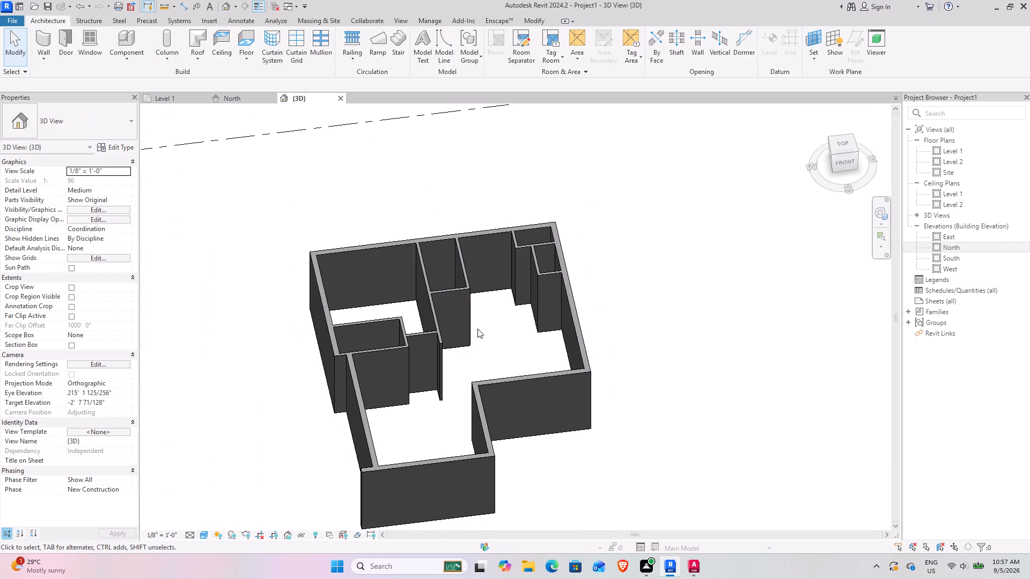
{"action": "left_click", "coordinate": [173, 103]}
{"action": "scroll", "coordinate": [327, 223], "scroll_direction": "down", "scroll_amount": 4}
{"action": "middle_click_drag", "start_coordinate": [296, 339], "coordinate": [374, 219]}
{"action": "middle_click_drag", "start_coordinate": [258, 404], "coordinate": [313, 373]}
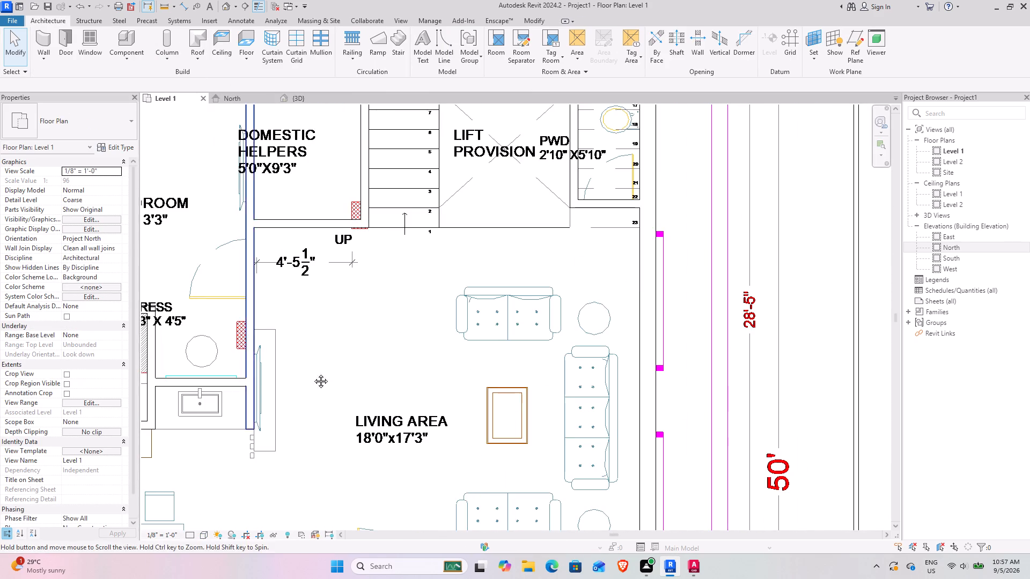
{"action": "middle_click_drag", "start_coordinate": [313, 373], "coordinate": [430, 318]}
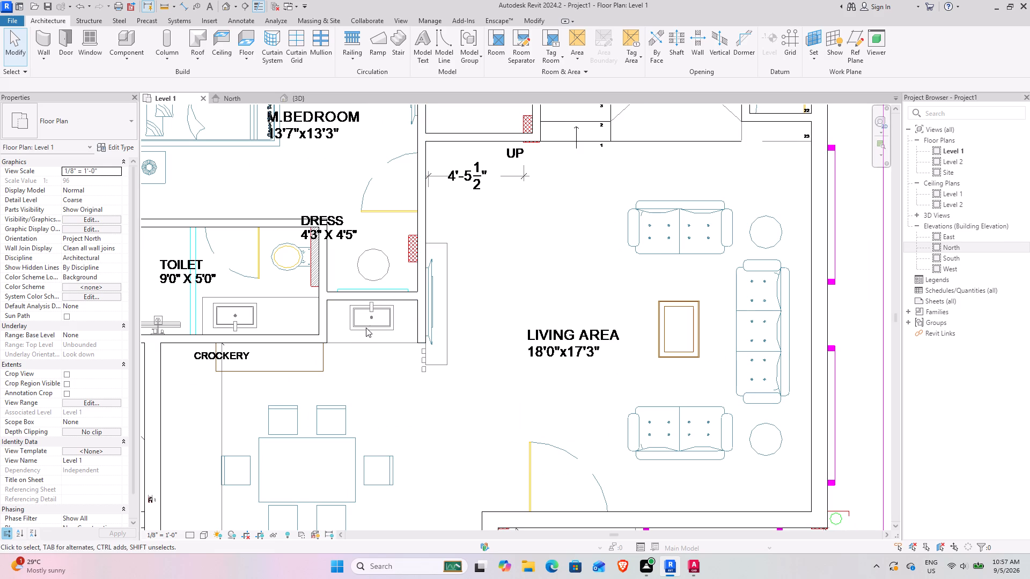
{"action": "middle_click_drag", "start_coordinate": [352, 255], "coordinate": [474, 409]}
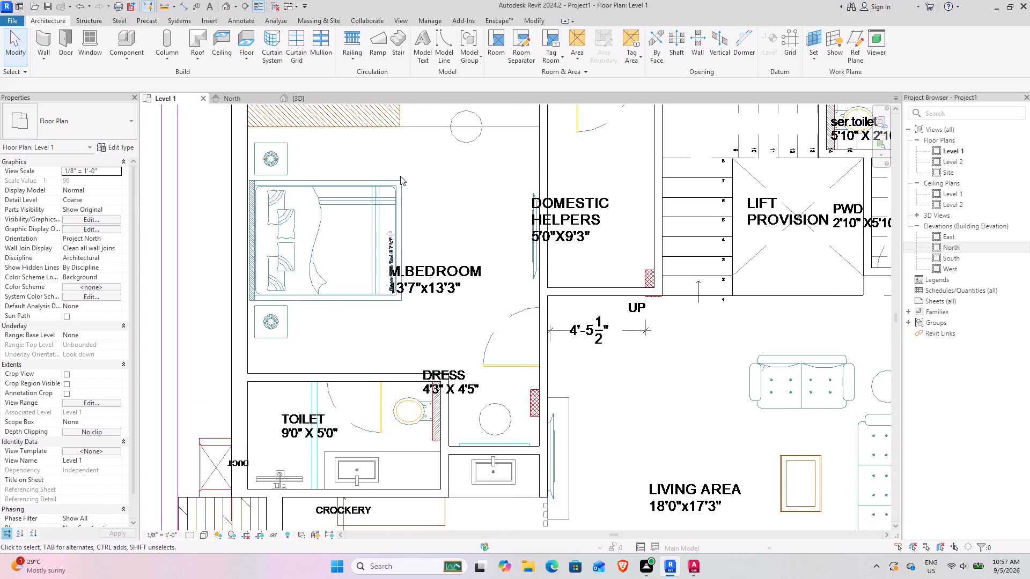
{"action": "middle_click_drag", "start_coordinate": [400, 176], "coordinate": [398, 293]}
{"action": "scroll", "coordinate": [430, 385], "scroll_direction": "down", "scroll_amount": 4}
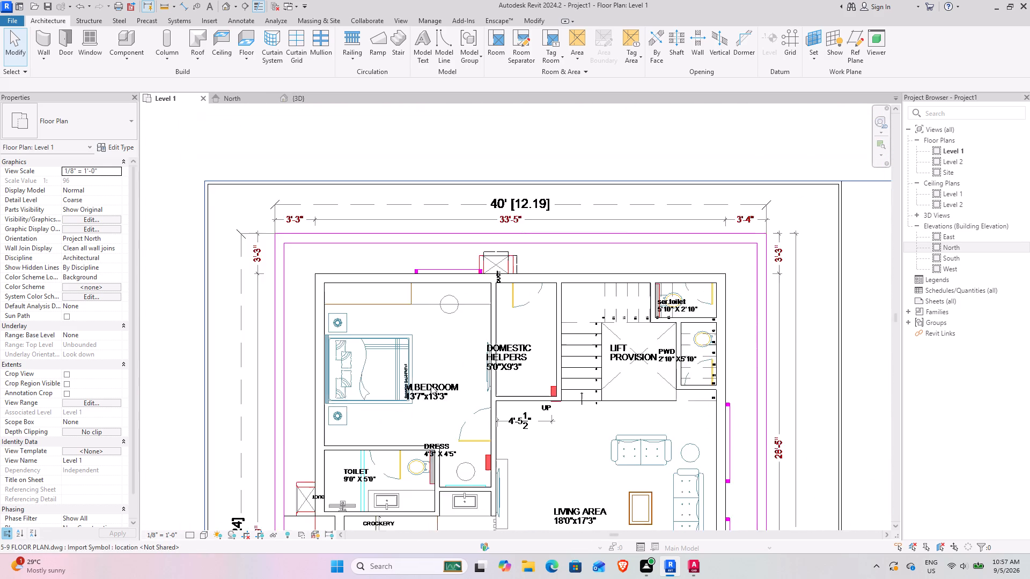
{"action": "middle_click_drag", "start_coordinate": [417, 380], "coordinate": [352, 207]}
{"action": "middle_click_drag", "start_coordinate": [378, 423], "coordinate": [374, 283]}
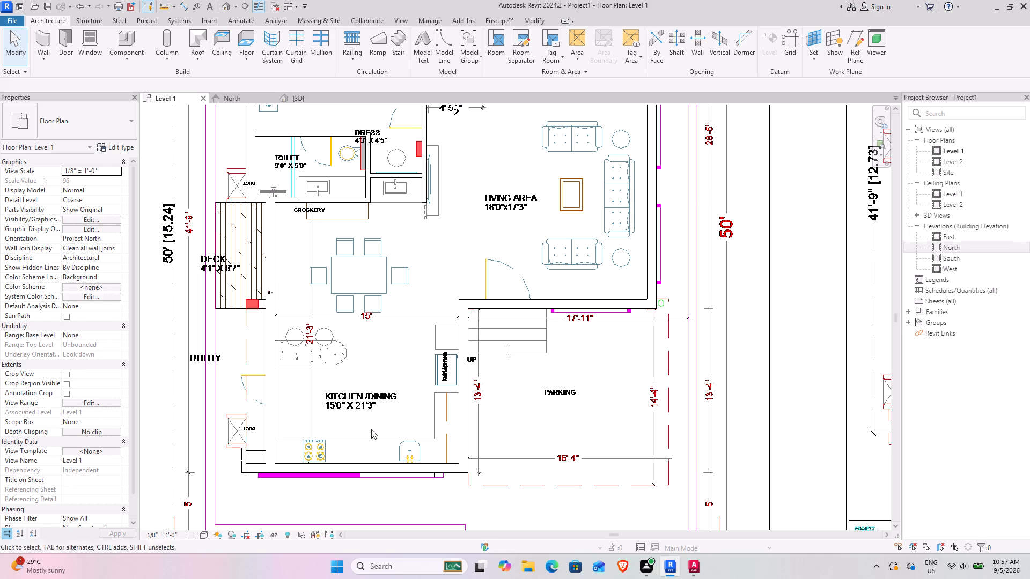
{"action": "middle_click_drag", "start_coordinate": [393, 344], "coordinate": [397, 433]}
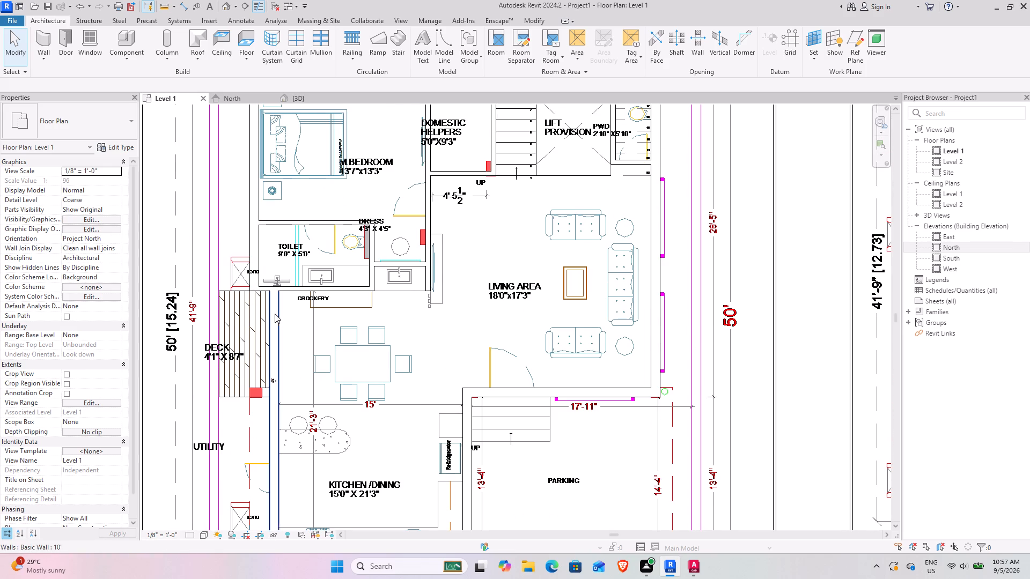
{"action": "middle_click_drag", "start_coordinate": [452, 403], "coordinate": [399, 241]}
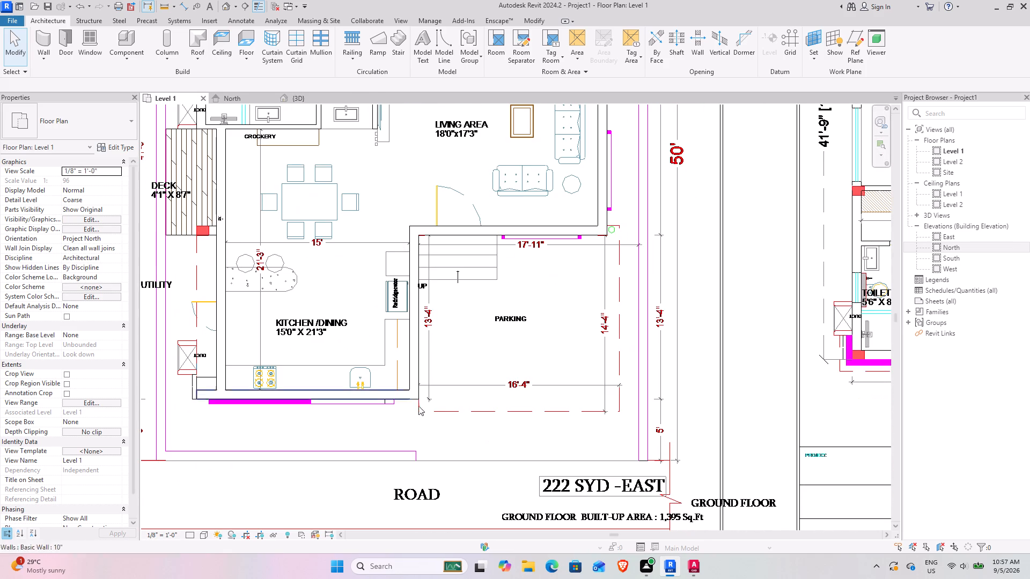
{"action": "middle_click_drag", "start_coordinate": [439, 319], "coordinate": [459, 411]}
{"action": "middle_click_drag", "start_coordinate": [565, 301], "coordinate": [572, 339]}
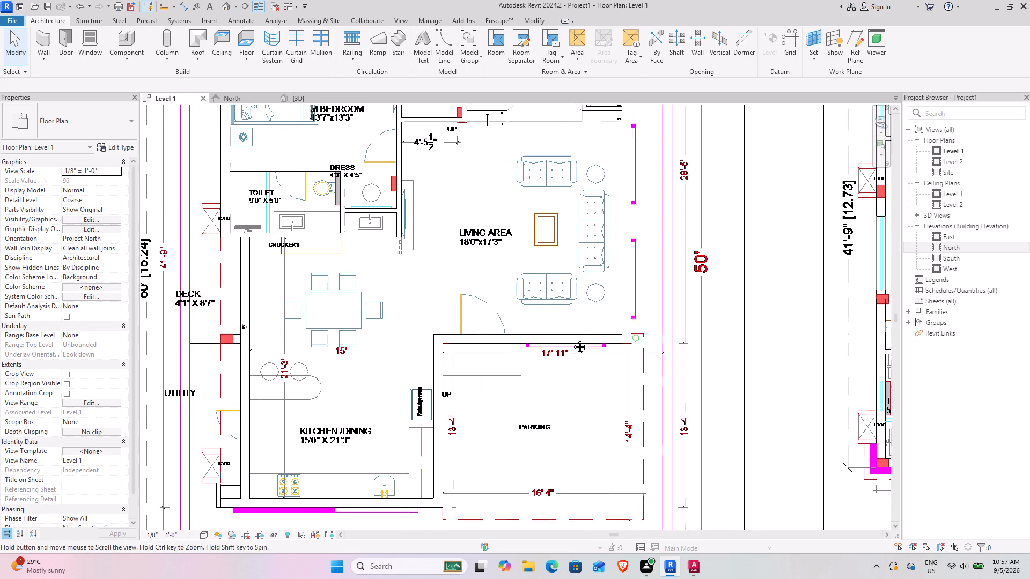
{"action": "middle_click_drag", "start_coordinate": [572, 339], "coordinate": [571, 367]}
{"action": "middle_click_drag", "start_coordinate": [571, 375], "coordinate": [581, 479]}
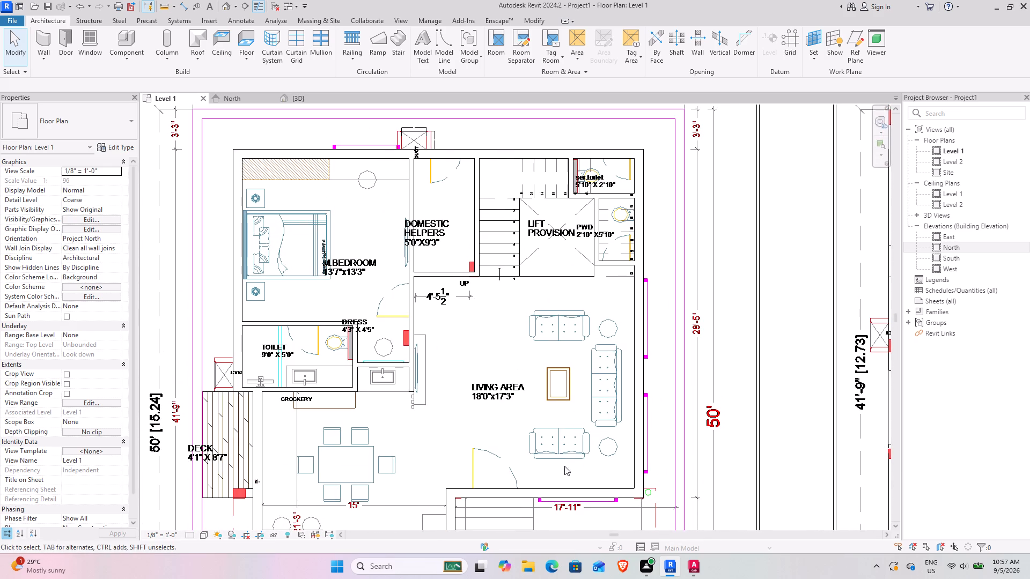
{"action": "middle_click_drag", "start_coordinate": [439, 303], "coordinate": [477, 409]}
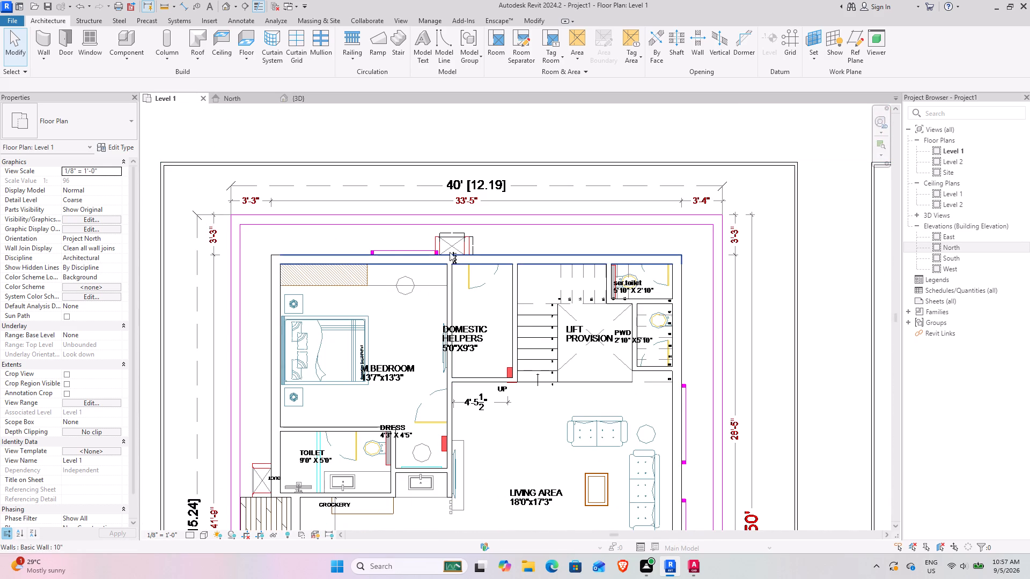
{"action": "scroll", "coordinate": [634, 396], "scroll_direction": "down", "scroll_amount": 3}
{"action": "middle_click_drag", "start_coordinate": [578, 413], "coordinate": [472, 300]}
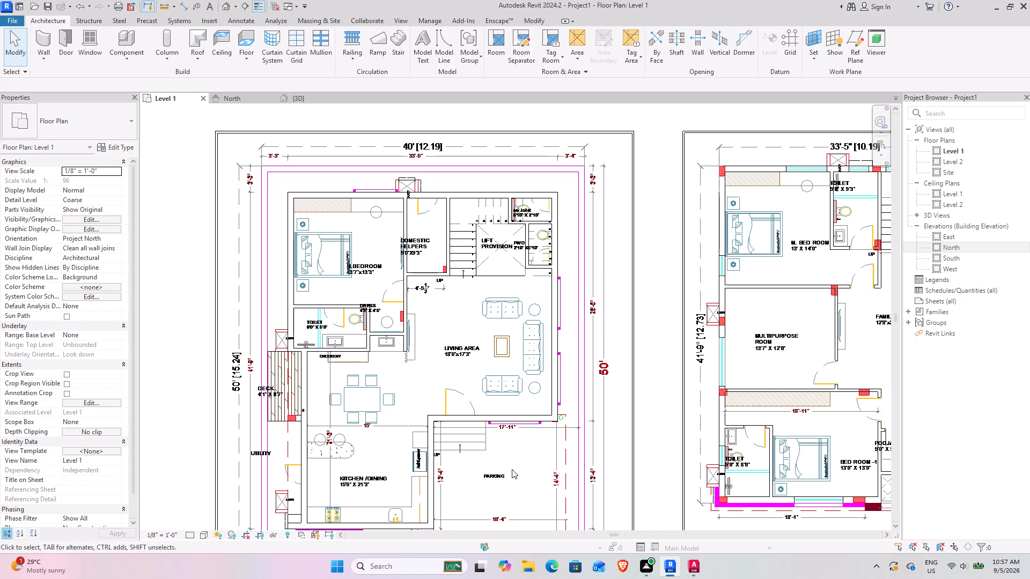
{"action": "middle_click_drag", "start_coordinate": [579, 365], "coordinate": [455, 293]}
{"action": "middle_click_drag", "start_coordinate": [559, 292], "coordinate": [557, 292]}
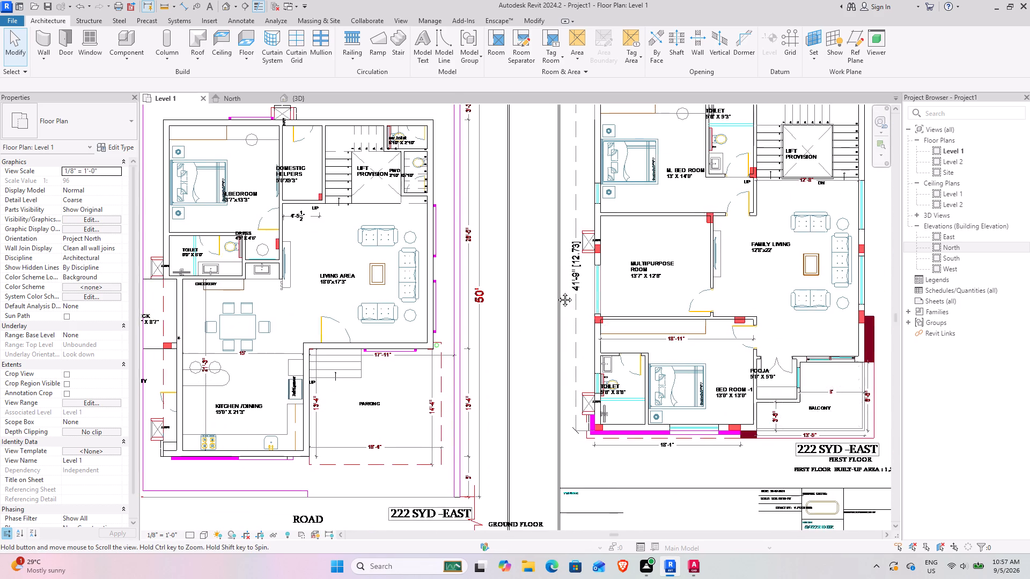
{"action": "middle_click_drag", "start_coordinate": [557, 292], "coordinate": [487, 330]}
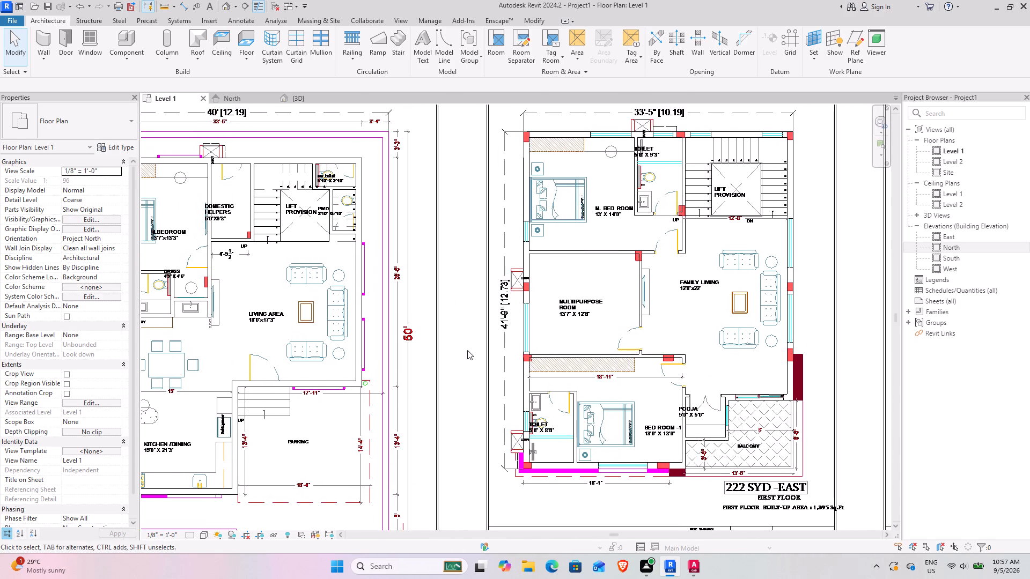
{"action": "middle_click_drag", "start_coordinate": [467, 351], "coordinate": [578, 309]}
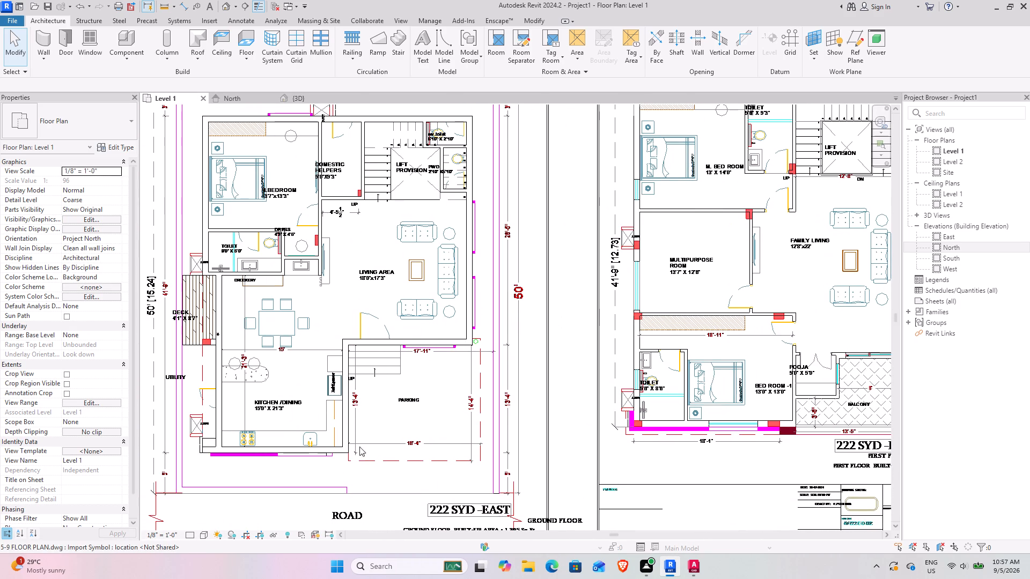
Examine the entrance steps between the parking and the living area on the Level 1 plan.
{"action": "scroll", "coordinate": [367, 389], "scroll_direction": "up", "scroll_amount": 6}
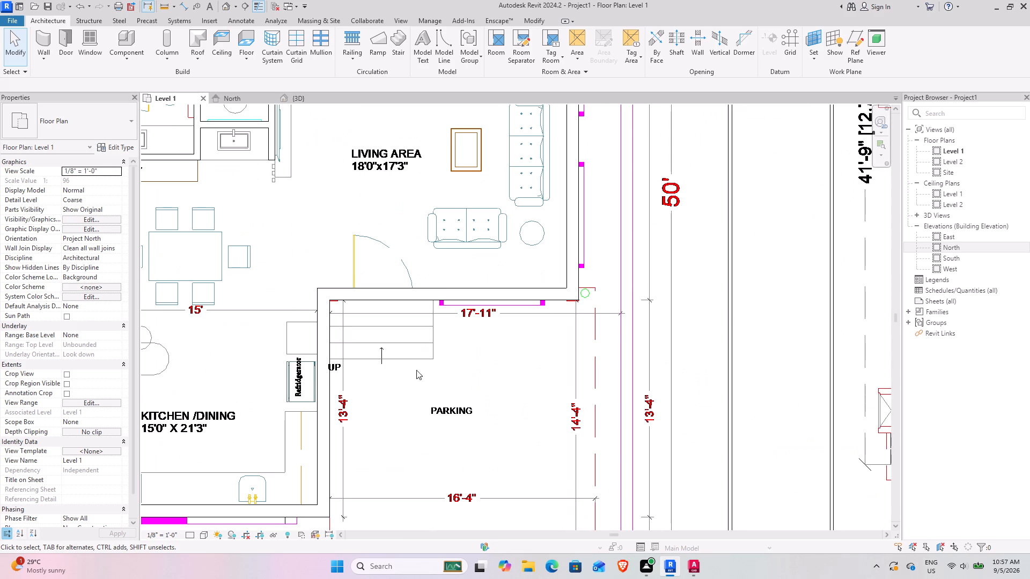
{"action": "middle_click_drag", "start_coordinate": [418, 362], "coordinate": [408, 417]}
{"action": "scroll", "coordinate": [400, 404], "scroll_direction": "up", "scroll_amount": 3}
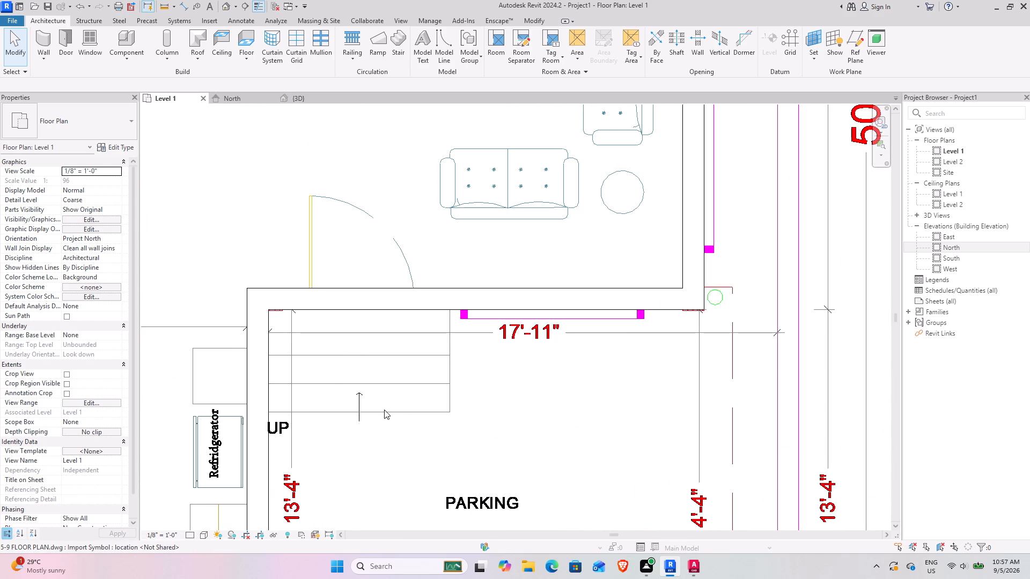
{"action": "scroll", "coordinate": [383, 409], "scroll_direction": "up", "scroll_amount": 3}
{"action": "middle_click_drag", "start_coordinate": [353, 409], "coordinate": [380, 340]}
{"action": "scroll", "coordinate": [383, 321], "scroll_direction": "down", "scroll_amount": 8}
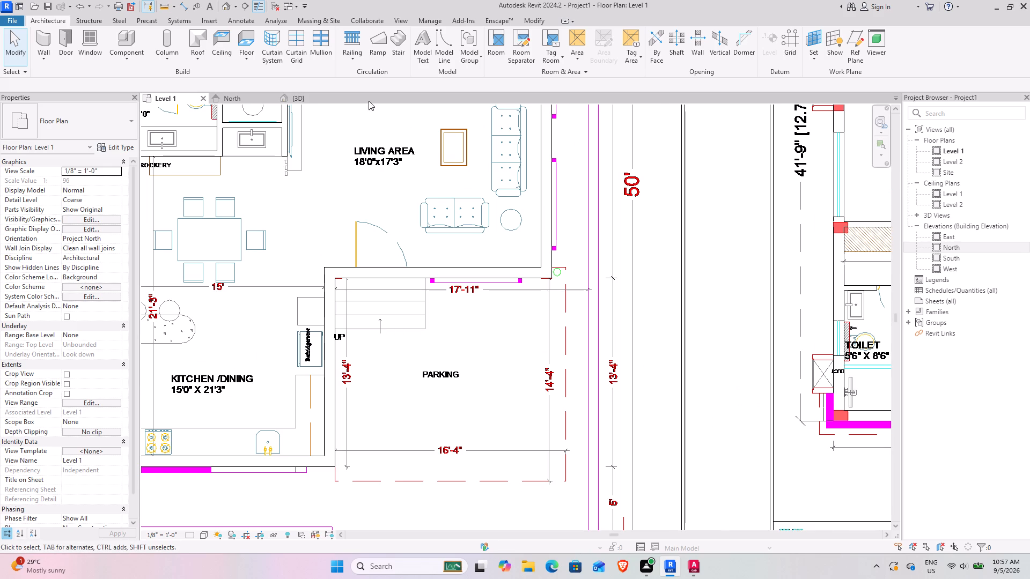
Switch to AutoCAD and examine the plinth level and entrance steps at the base of the East Elevation.
{"action": "left_click", "coordinate": [683, 565]}
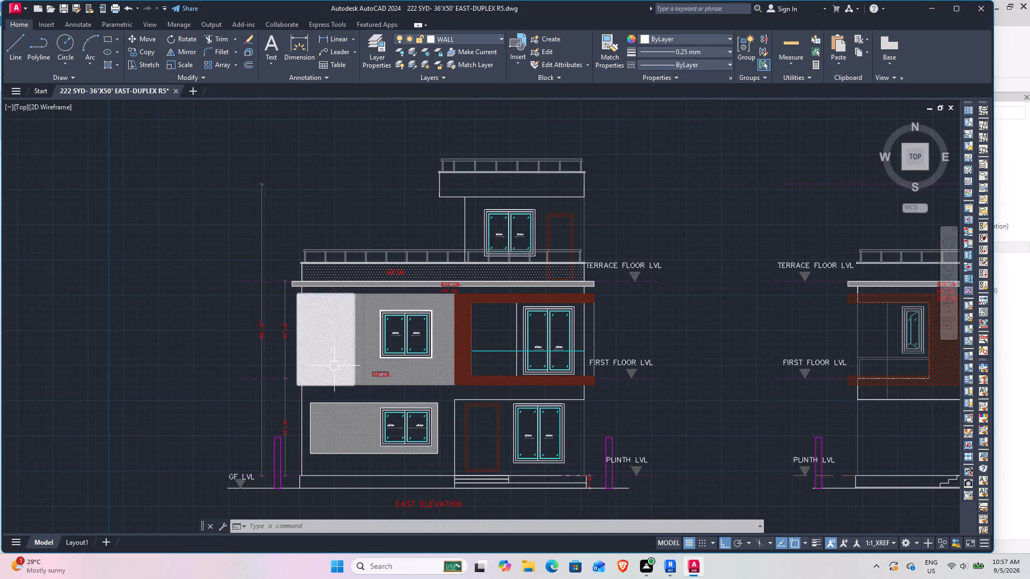
{"action": "scroll", "coordinate": [334, 368], "scroll_direction": "down", "scroll_amount": 4}
{"action": "middle_click_drag", "start_coordinate": [216, 428], "coordinate": [466, 375]}
{"action": "scroll", "coordinate": [603, 328], "scroll_direction": "up", "scroll_amount": 3}
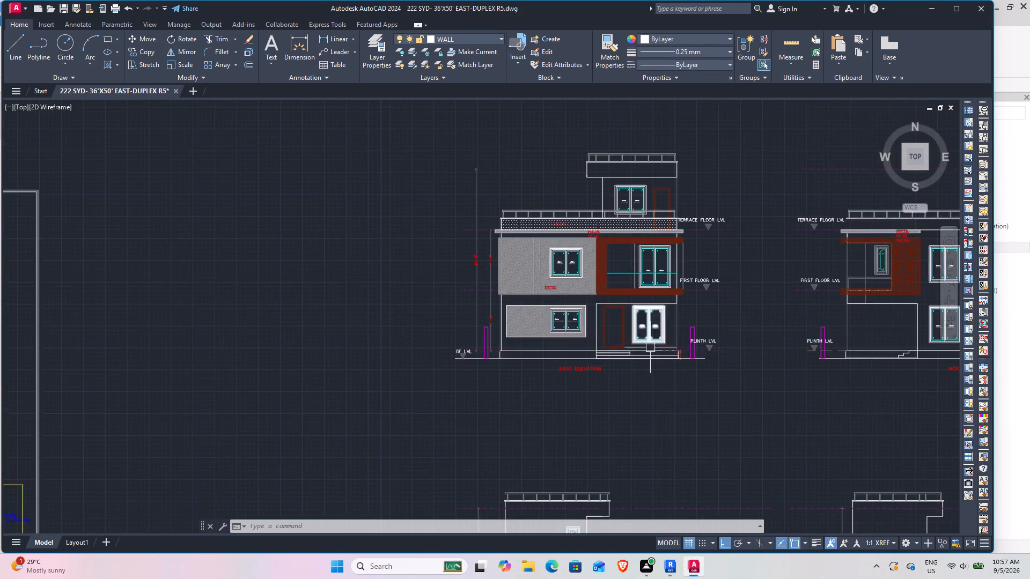
{"action": "scroll", "coordinate": [674, 365], "scroll_direction": "up", "scroll_amount": 4}
{"action": "scroll", "coordinate": [668, 369], "scroll_direction": "down", "scroll_amount": 2}
{"action": "middle_click_drag", "start_coordinate": [547, 389], "coordinate": [546, 387]}
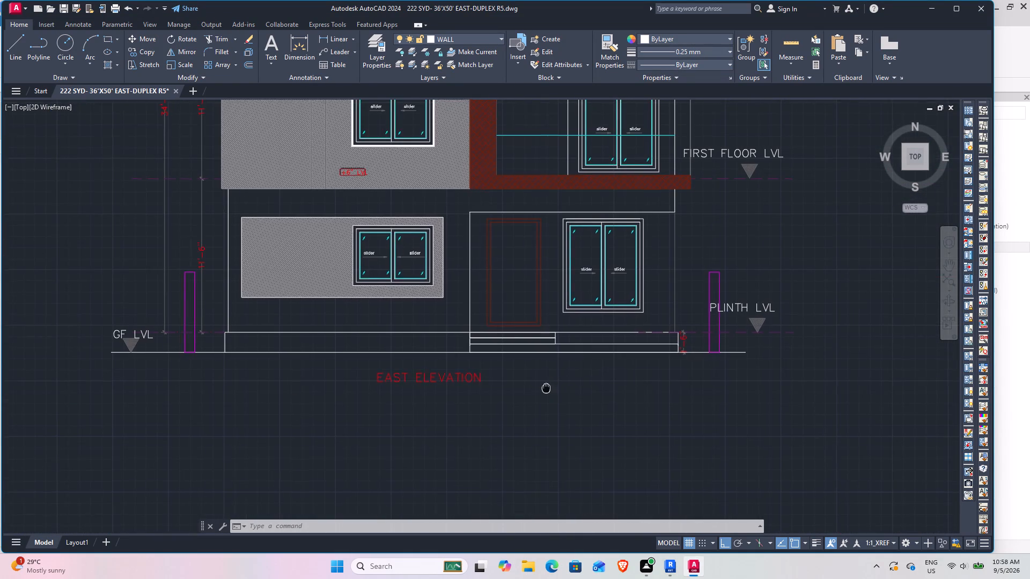
{"action": "middle_click_drag", "start_coordinate": [546, 387], "coordinate": [488, 375]}
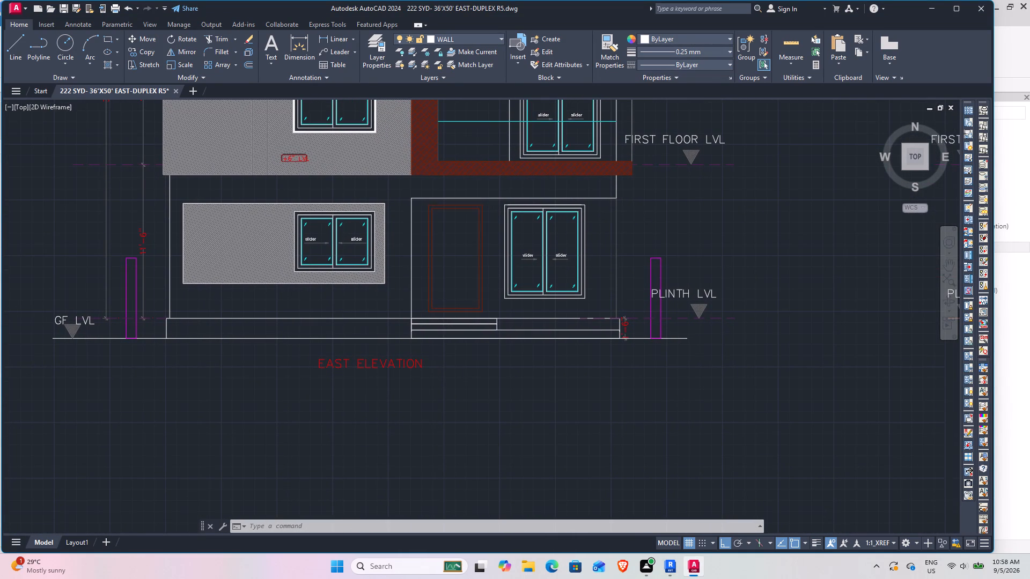
Switch to Revit's North elevation, inspect the two levels, and select the imported 5-9 FLOOR PLAN.dwg.
{"action": "left_click", "coordinate": [668, 568]}
{"action": "scroll", "coordinate": [454, 347], "scroll_direction": "down", "scroll_amount": 4}
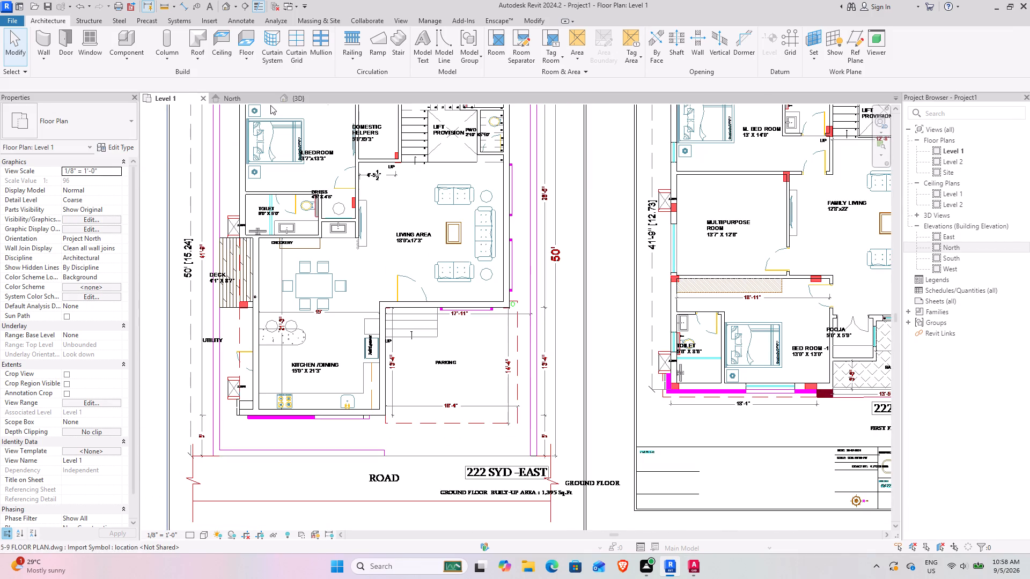
{"action": "left_click", "coordinate": [251, 101]}
{"action": "middle_click_drag", "start_coordinate": [623, 351], "coordinate": [520, 358]}
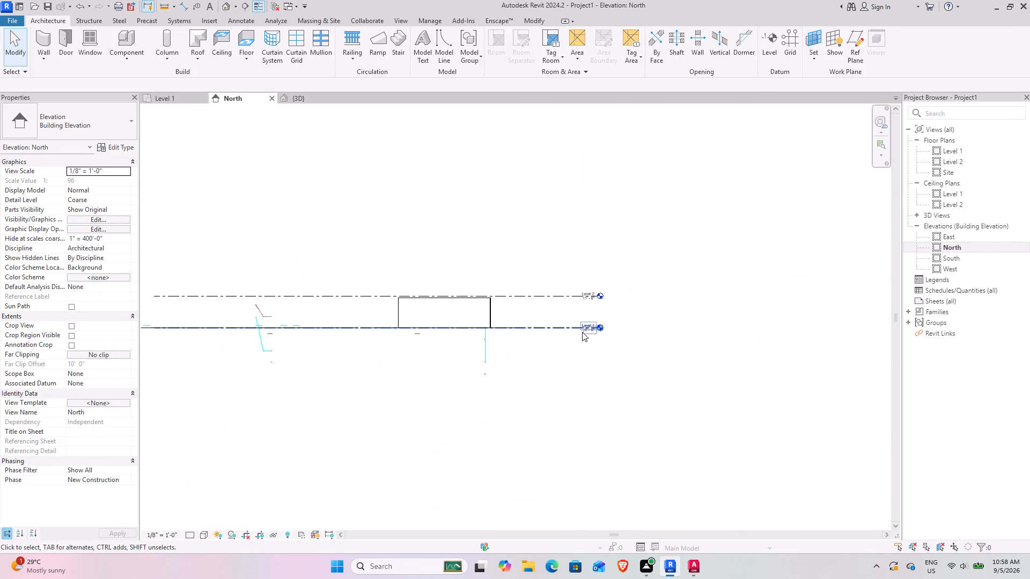
{"action": "scroll", "coordinate": [583, 328], "scroll_direction": "up", "scroll_amount": 3}
{"action": "scroll", "coordinate": [417, 323], "scroll_direction": "down", "scroll_amount": 4}
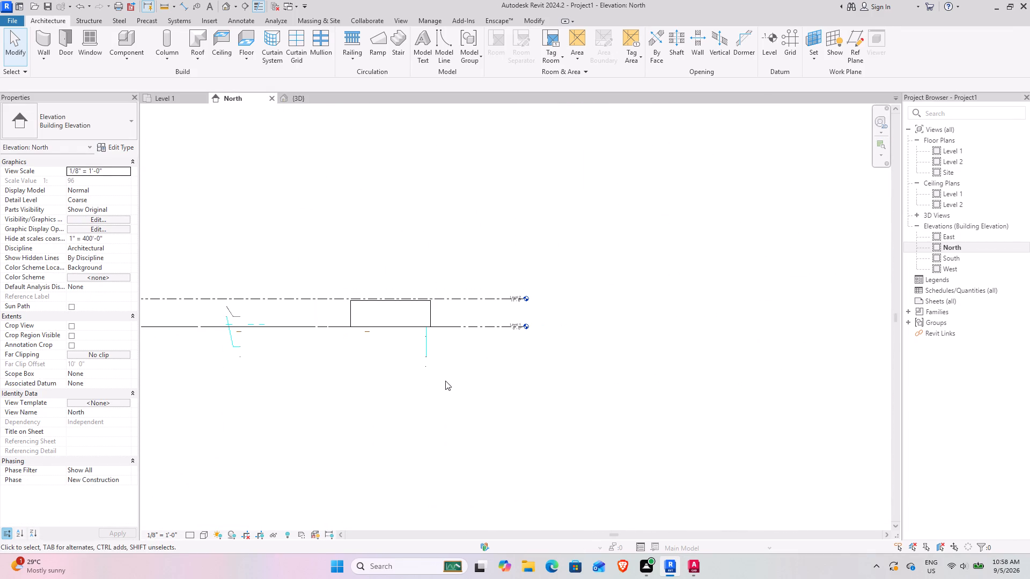
{"action": "left_click", "coordinate": [425, 353]}
{"action": "scroll", "coordinate": [462, 368], "scroll_direction": "down", "scroll_amount": 4}
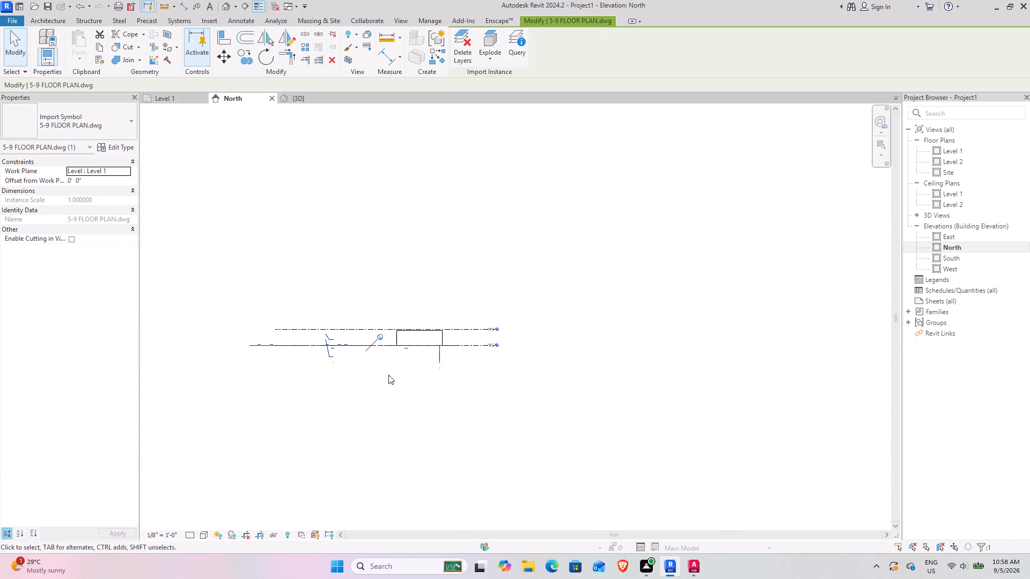
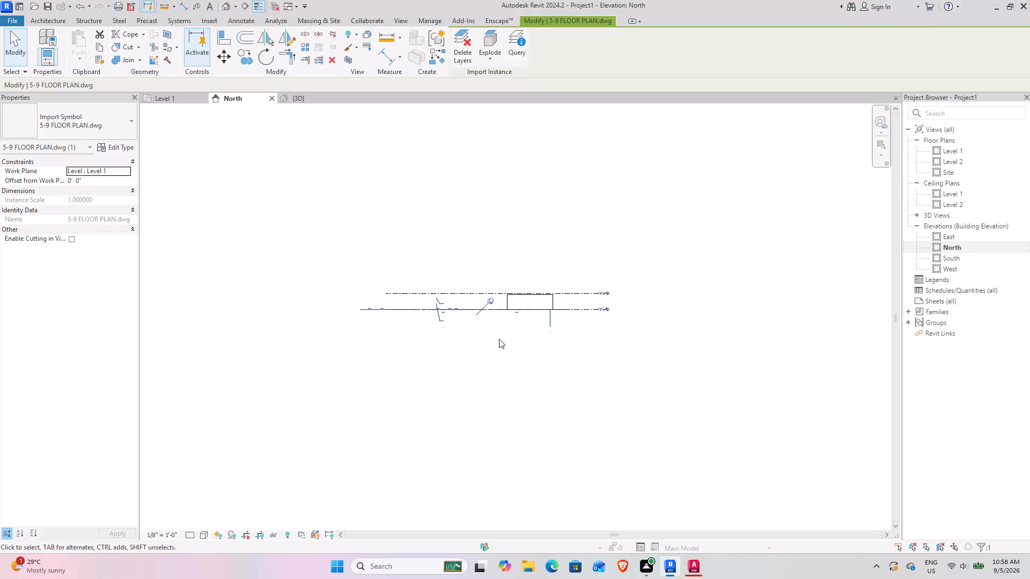
Add a level offset 1' 6" below Level 1 in the North elevation, picking the Level 1 line as reference.
{"action": "left_click", "coordinate": [604, 354]}
{"action": "scroll", "coordinate": [556, 316], "scroll_direction": "up", "scroll_amount": 3}
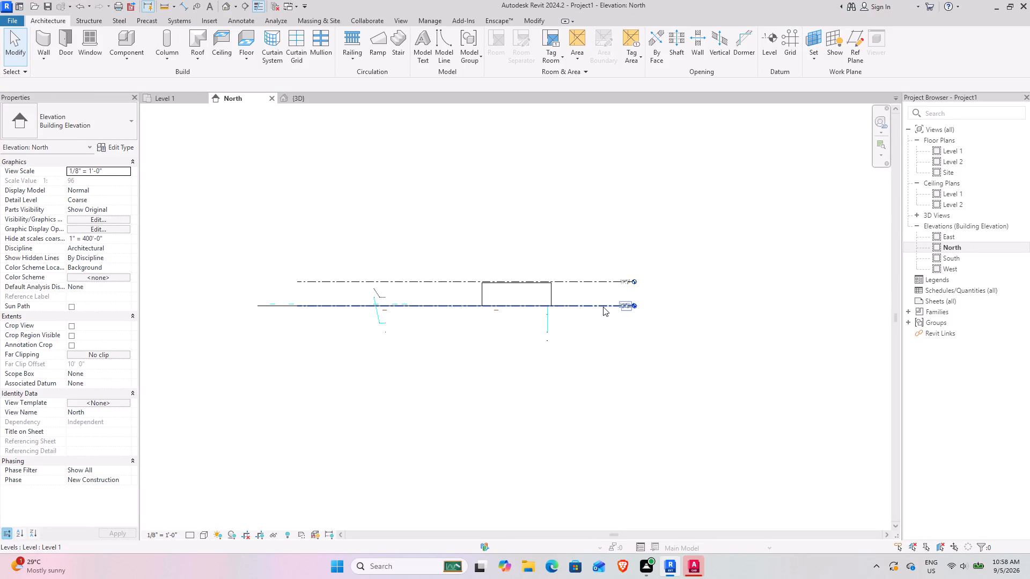
{"action": "scroll", "coordinate": [624, 313], "scroll_direction": "up", "scroll_amount": 11}
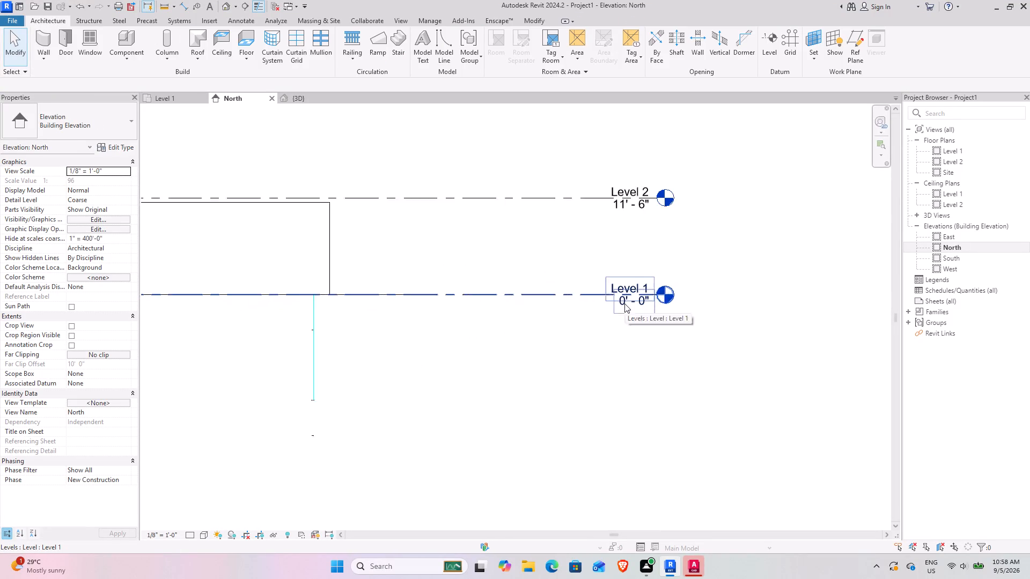
{"action": "middle_click_drag", "start_coordinate": [532, 325], "coordinate": [591, 369]}
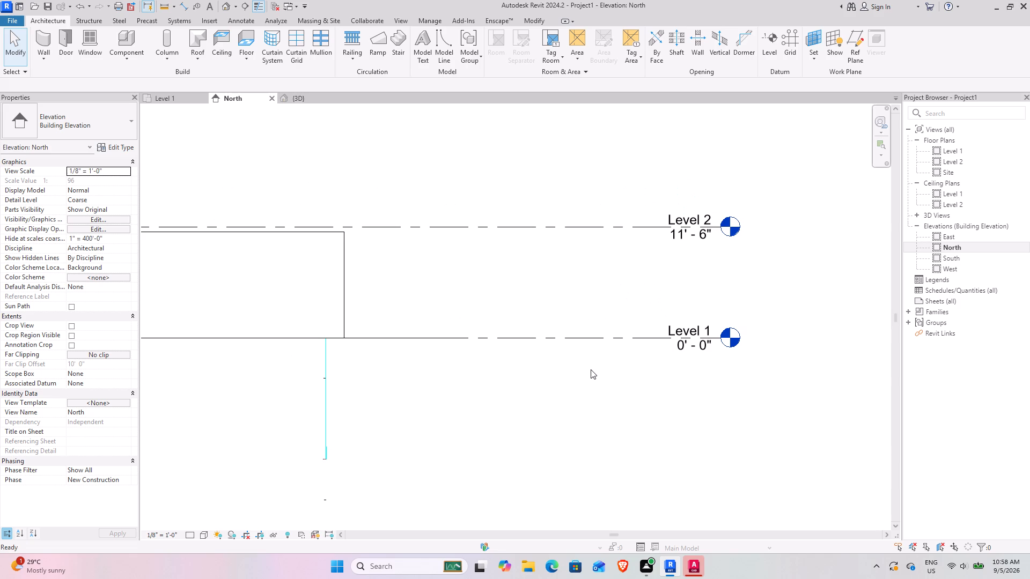
{"action": "scroll", "coordinate": [588, 352], "scroll_direction": "up", "scroll_amount": 1}
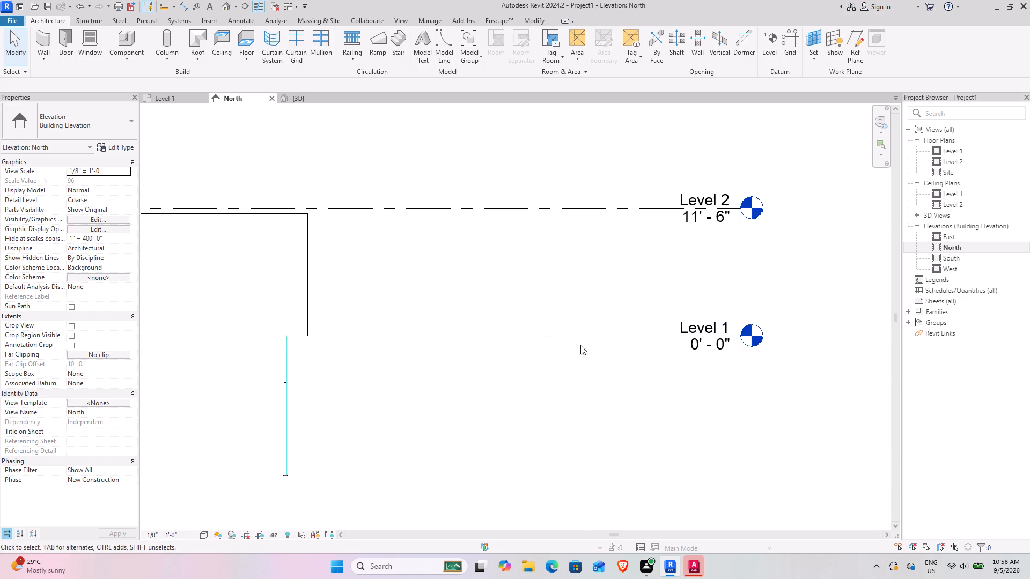
{"action": "left_click", "coordinate": [778, 60]}
{"action": "left_click", "coordinate": [471, 37]}
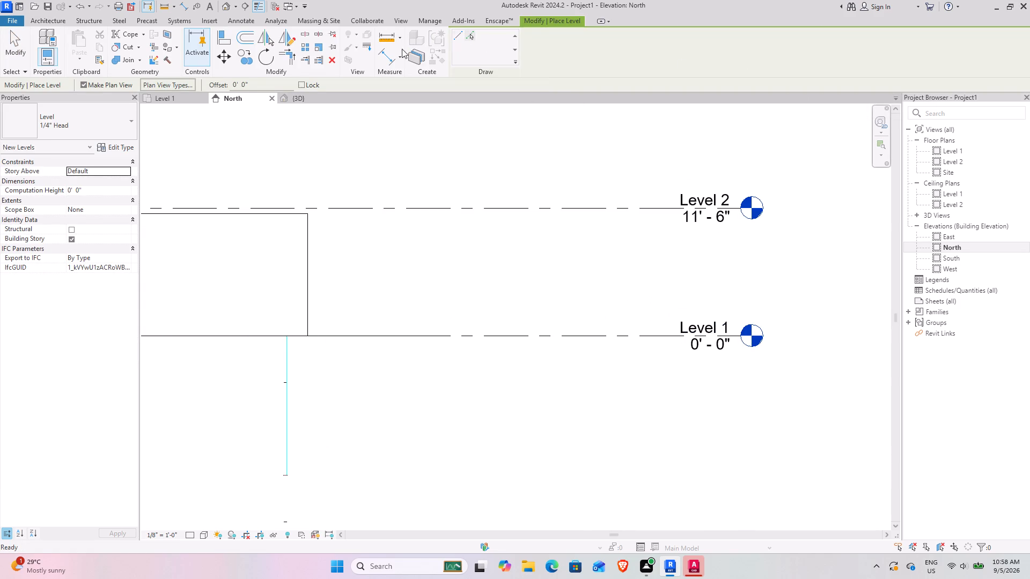
{"action": "left_click_drag", "start_coordinate": [263, 81], "coordinate": [172, 83]}
{"action": "type", "text": "1'6"}
{"action": "key", "text": "Return"}
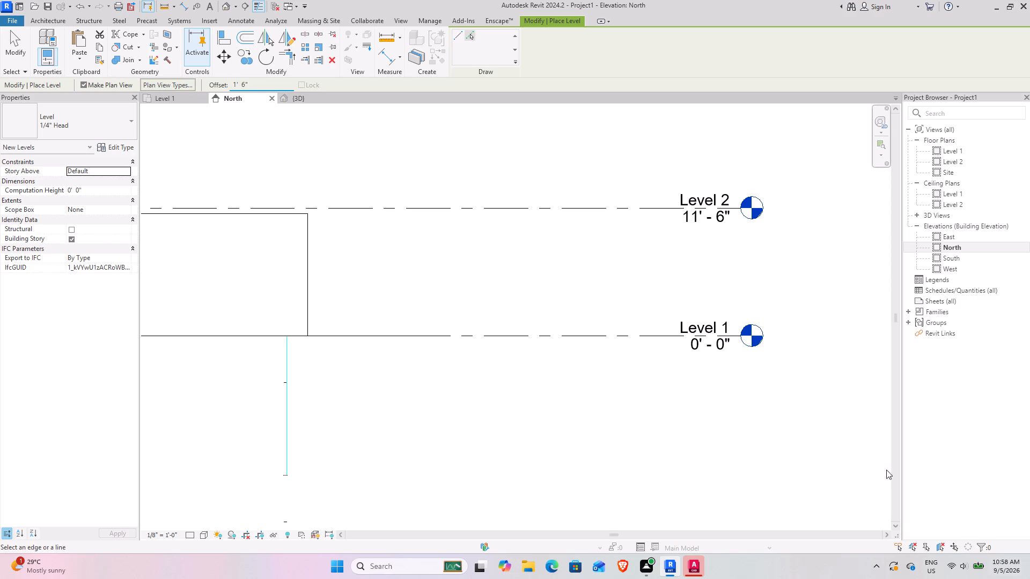
{"action": "left_click", "coordinate": [583, 338]}
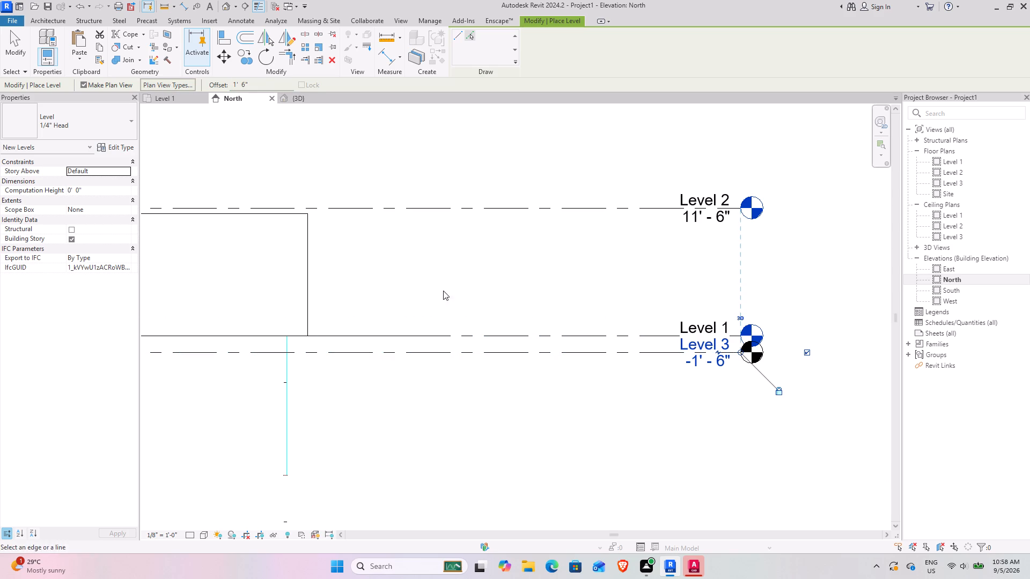
{"action": "left_click", "coordinate": [14, 60]}
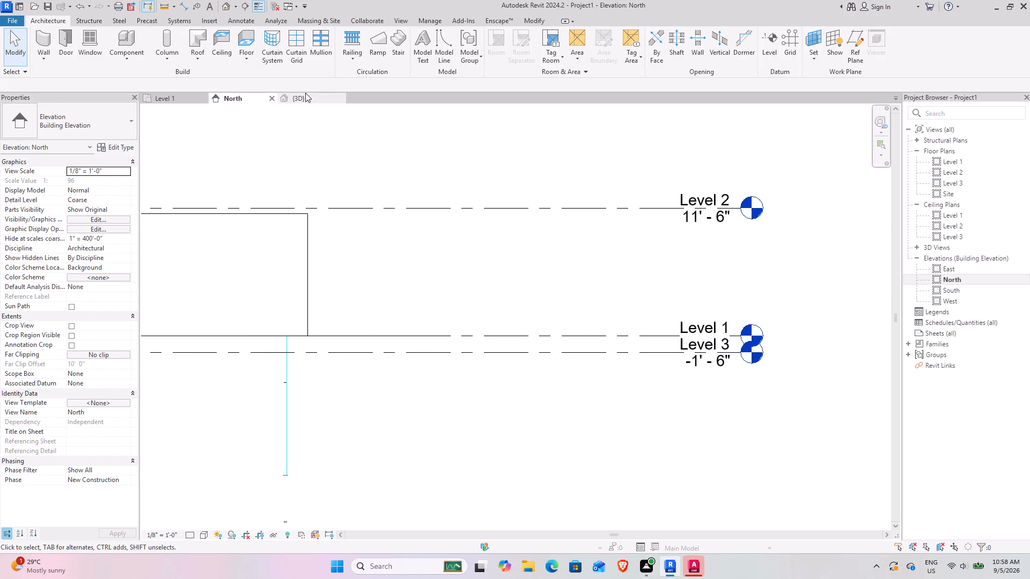
Open the Level 1 plan and examine the ground-floor layout, from the kitchen and parking to the bedroom, duct and stair areas.
{"action": "left_click", "coordinate": [159, 103]}
{"action": "scroll", "coordinate": [372, 244], "scroll_direction": "down", "scroll_amount": 6}
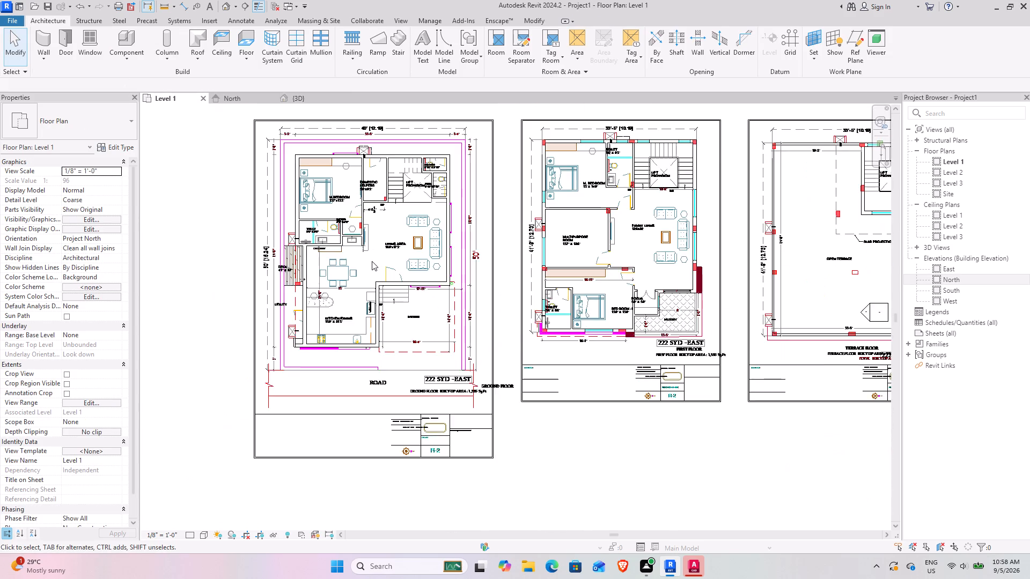
{"action": "scroll", "coordinate": [372, 261], "scroll_direction": "down", "scroll_amount": 2}
{"action": "scroll", "coordinate": [362, 262], "scroll_direction": "up", "scroll_amount": 7}
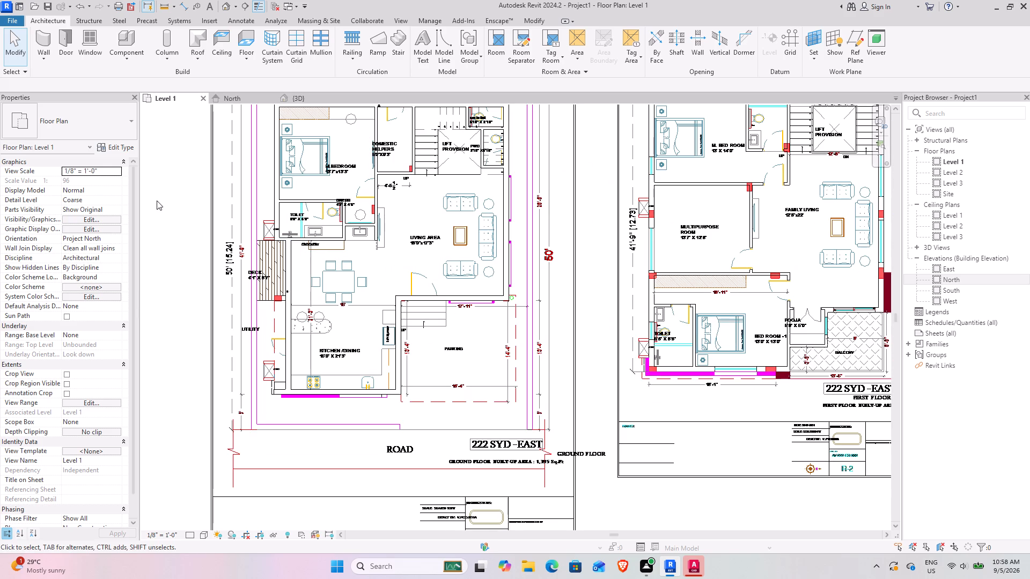
{"action": "left_click", "coordinate": [157, 198]}
{"action": "scroll", "coordinate": [356, 317], "scroll_direction": "up", "scroll_amount": 3}
{"action": "scroll", "coordinate": [322, 315], "scroll_direction": "down", "scroll_amount": 3}
{"action": "middle_click_drag", "start_coordinate": [299, 312], "coordinate": [295, 335]}
{"action": "scroll", "coordinate": [273, 348], "scroll_direction": "up", "scroll_amount": 8}
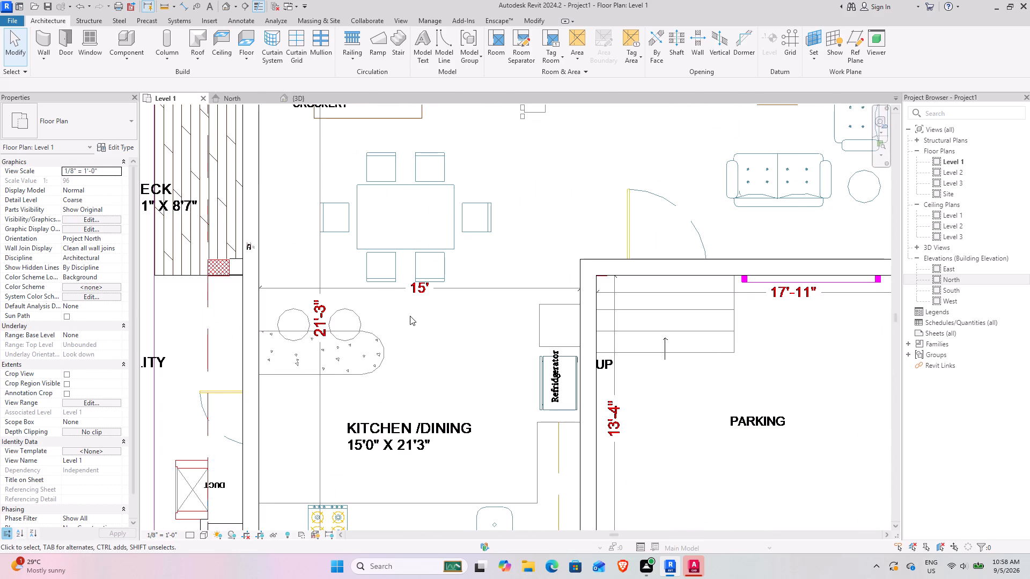
{"action": "scroll", "coordinate": [410, 314], "scroll_direction": "down", "scroll_amount": 3}
{"action": "middle_click_drag", "start_coordinate": [425, 310], "coordinate": [415, 335]}
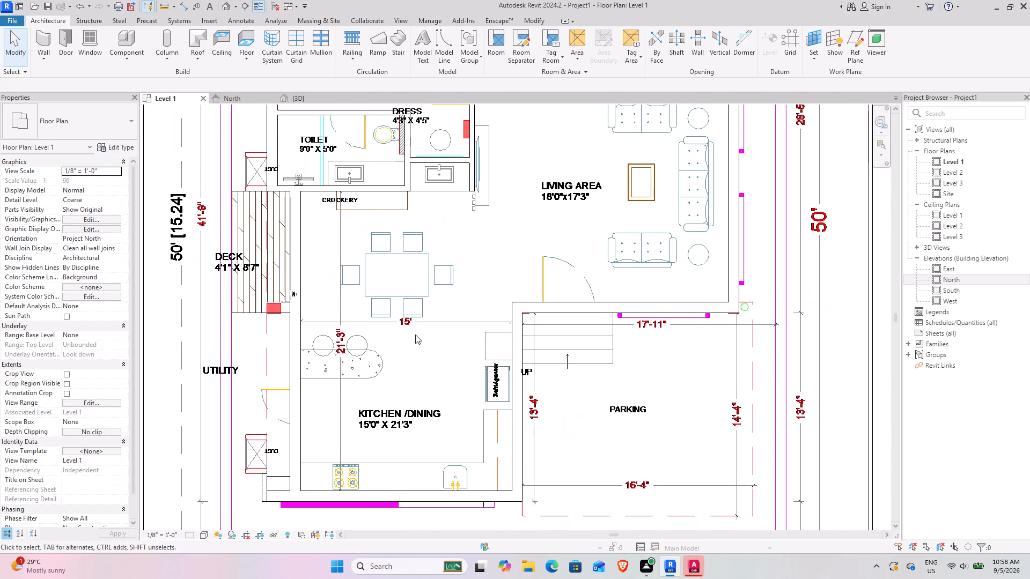
{"action": "middle_click_drag", "start_coordinate": [409, 336], "coordinate": [409, 337]}
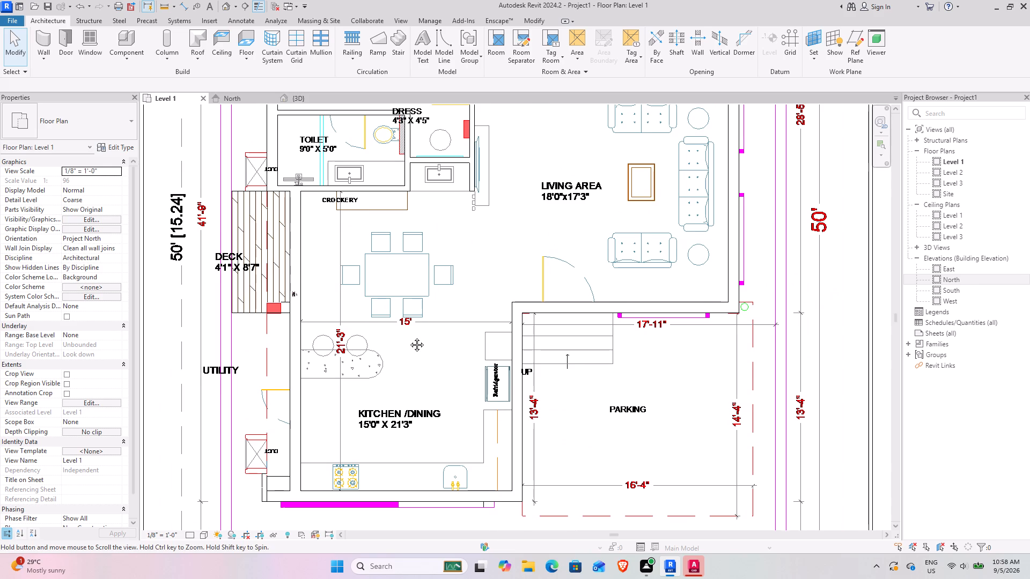
{"action": "middle_click_drag", "start_coordinate": [409, 337], "coordinate": [395, 396]}
{"action": "middle_click_drag", "start_coordinate": [393, 404], "coordinate": [394, 496]}
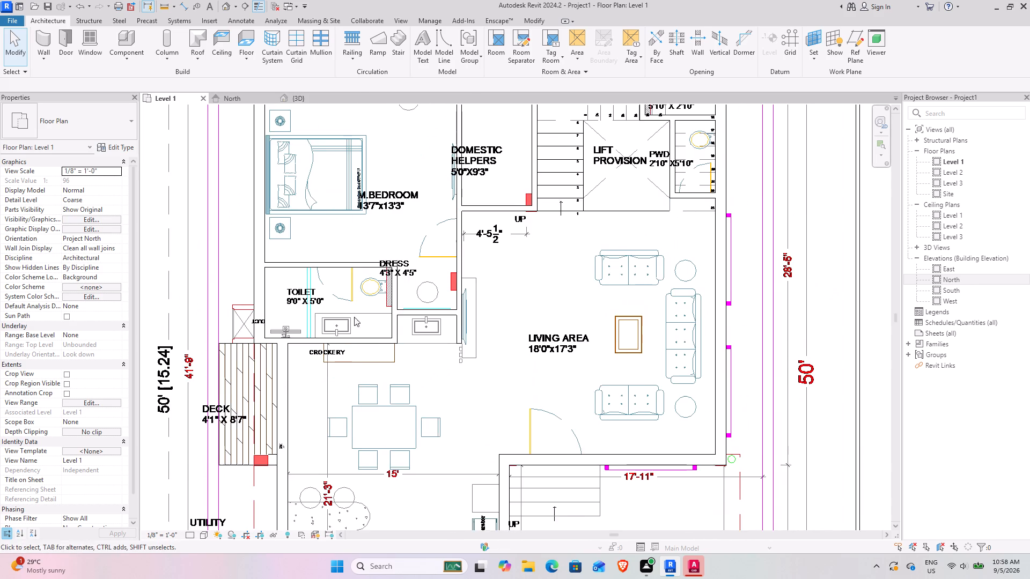
{"action": "middle_click_drag", "start_coordinate": [343, 272], "coordinate": [339, 421]}
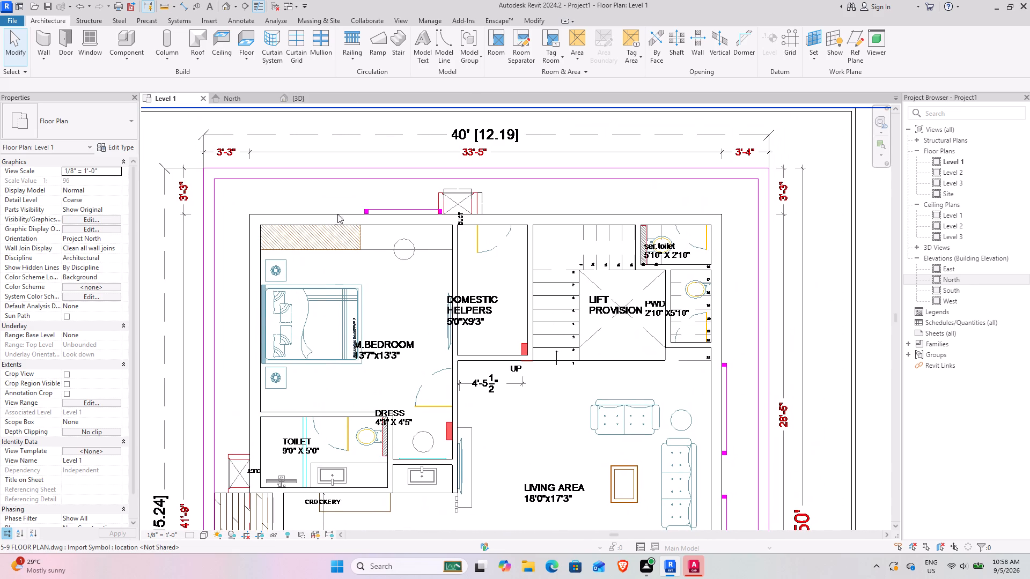
{"action": "scroll", "coordinate": [476, 198], "scroll_direction": "up", "scroll_amount": 6}
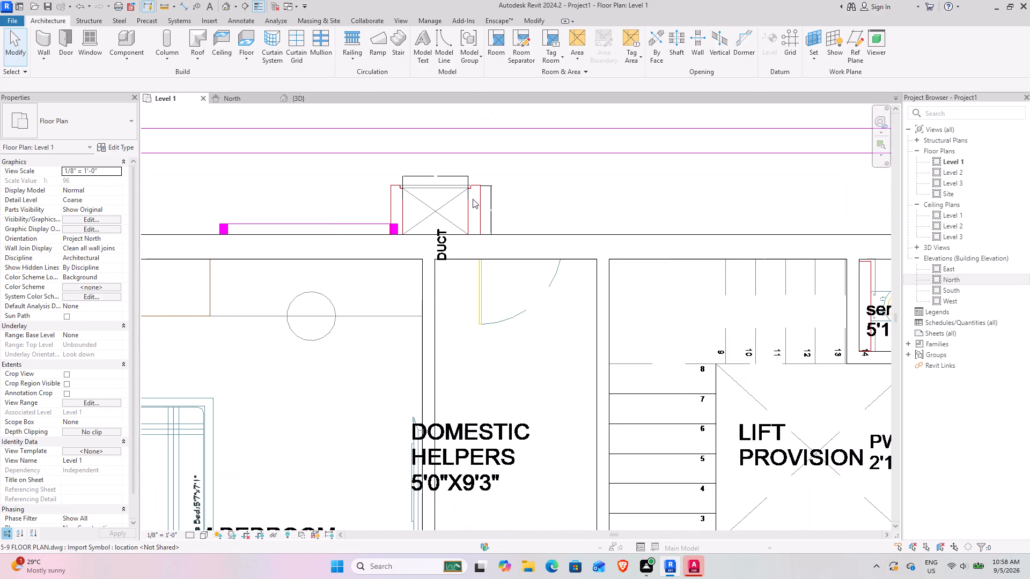
{"action": "scroll", "coordinate": [268, 227], "scroll_direction": "down", "scroll_amount": 3}
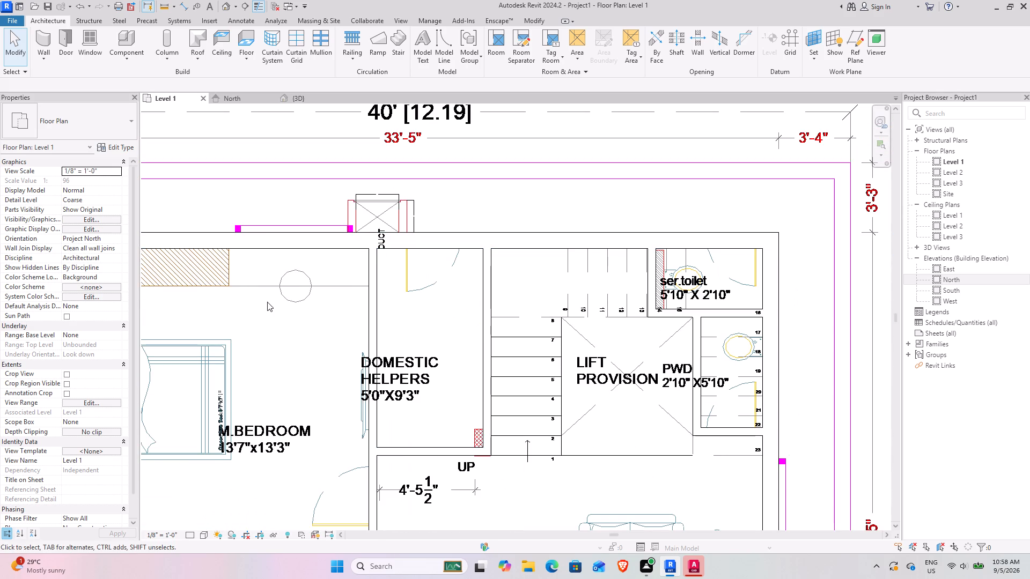
{"action": "scroll", "coordinate": [267, 302], "scroll_direction": "down", "scroll_amount": 5}
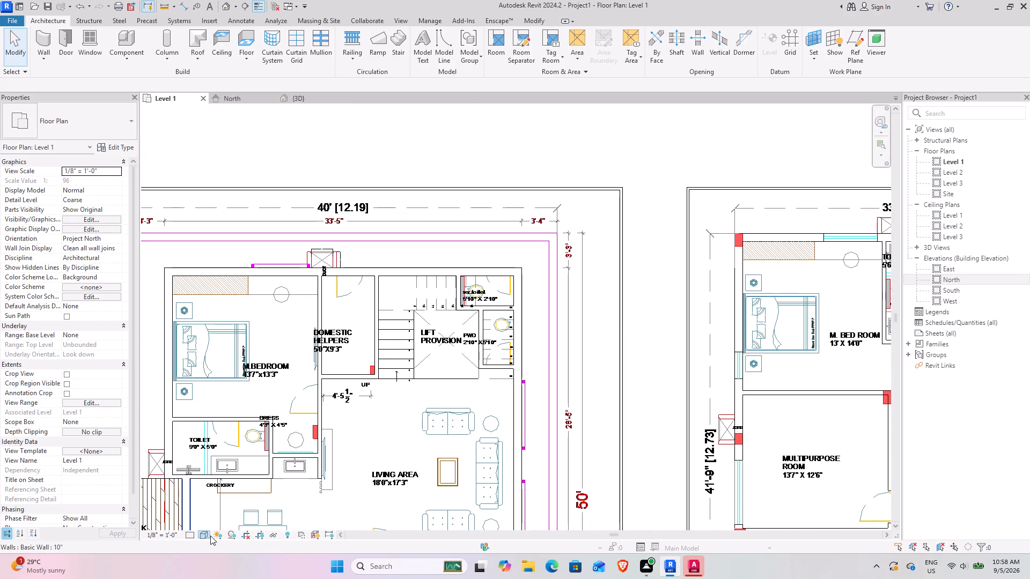
Set the Level 1 plan to wireframe display and inspect the ground-floor door and window openings through the walls.
{"action": "left_click", "coordinate": [210, 536]}
{"action": "left_click", "coordinate": [222, 467]}
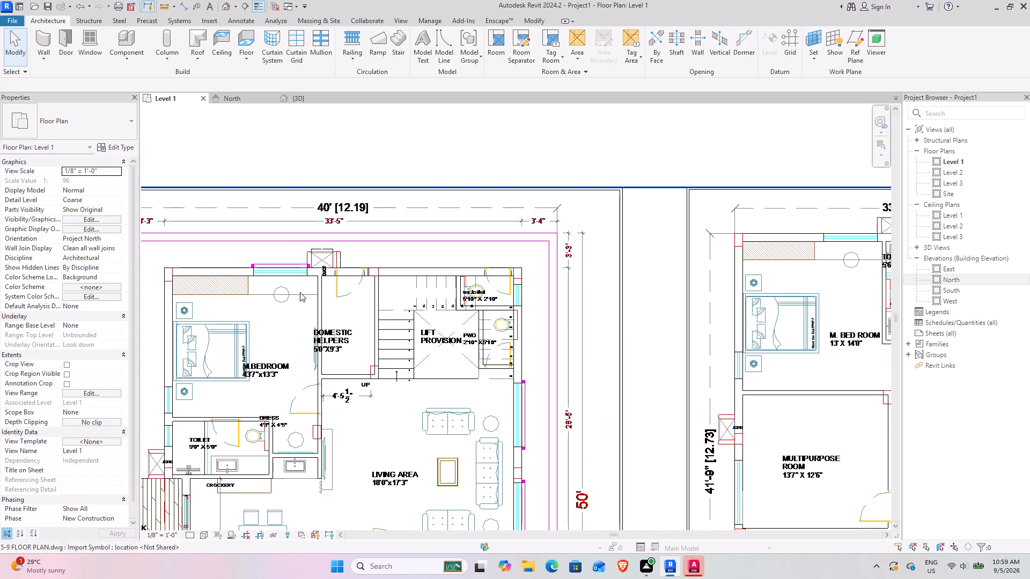
{"action": "scroll", "coordinate": [288, 249], "scroll_direction": "up", "scroll_amount": 3}
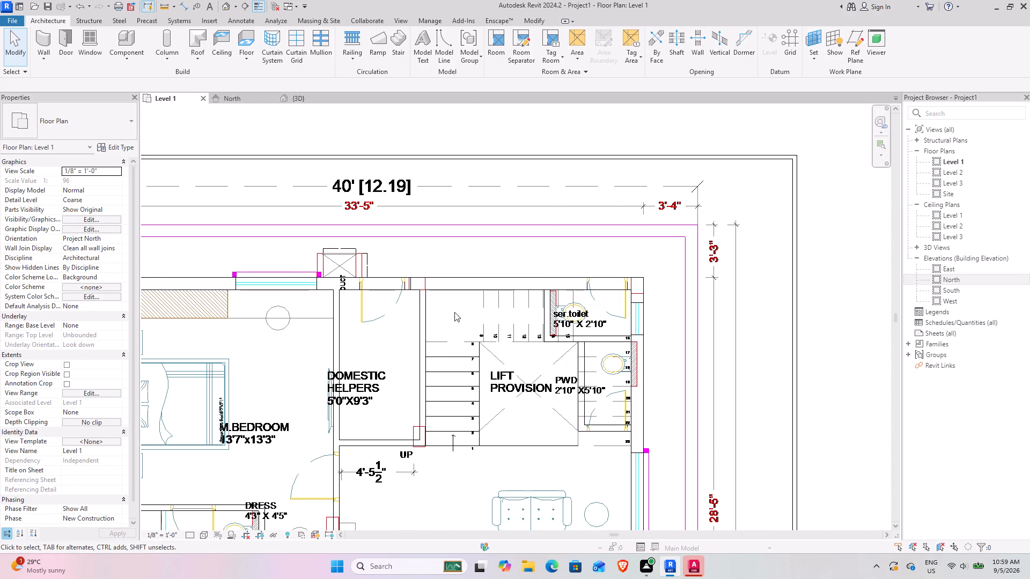
{"action": "middle_click_drag", "start_coordinate": [468, 306], "coordinate": [346, 221]}
{"action": "middle_click_drag", "start_coordinate": [384, 434], "coordinate": [388, 427]}
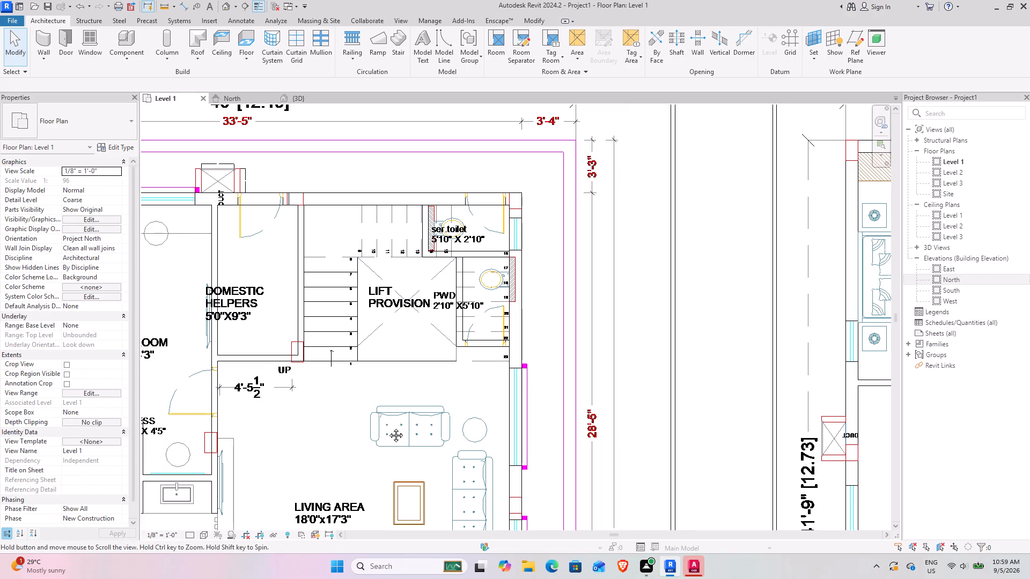
{"action": "middle_click_drag", "start_coordinate": [388, 427], "coordinate": [402, 278]}
{"action": "scroll", "coordinate": [424, 400], "scroll_direction": "down", "scroll_amount": 3}
{"action": "middle_click_drag", "start_coordinate": [303, 411], "coordinate": [333, 251]}
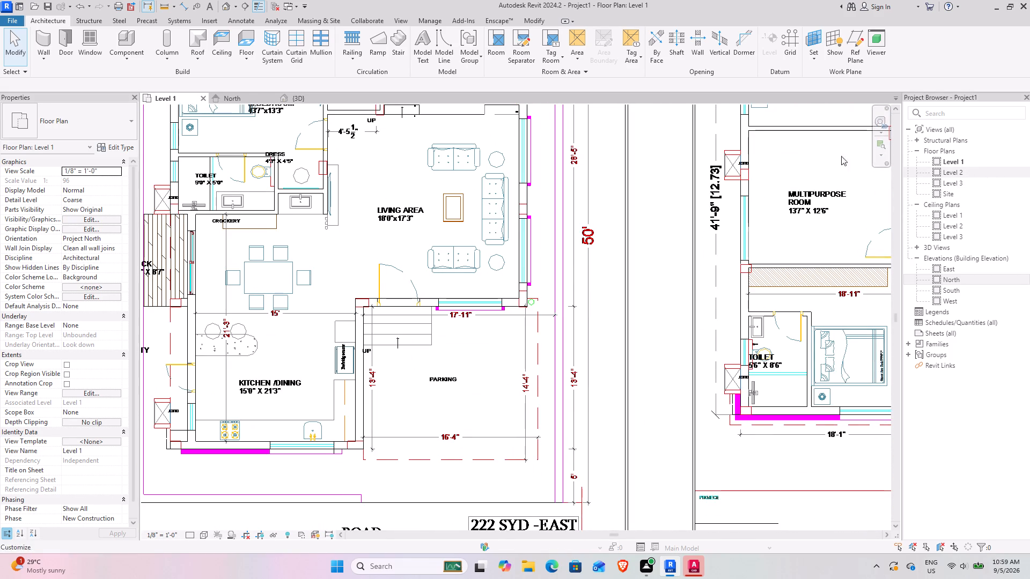
In the North elevation, rename the level at -1' 6" as GL, along with its corresponding views.
{"action": "left_click", "coordinate": [238, 99]}
{"action": "left_click", "coordinate": [699, 348]}
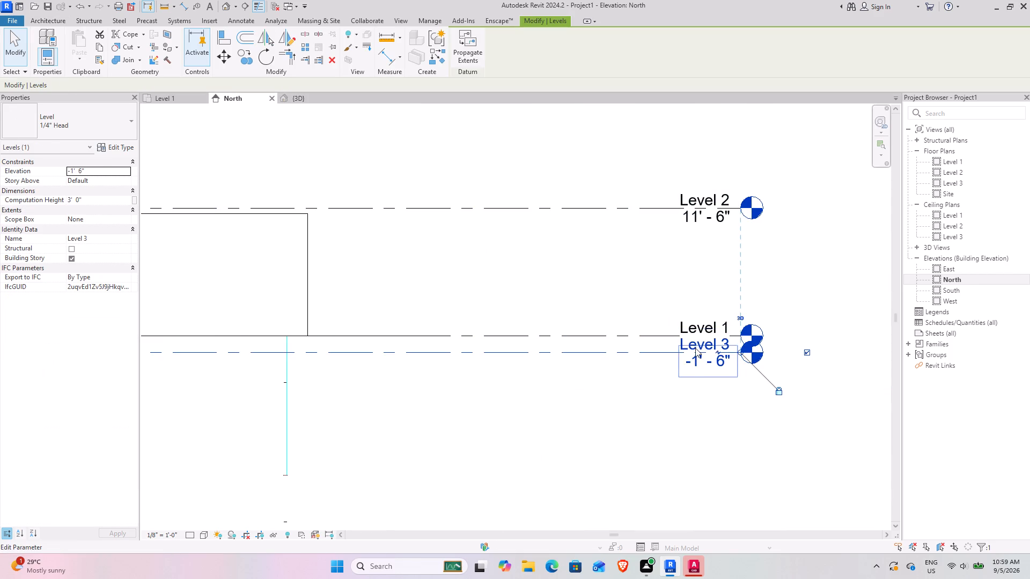
{"action": "left_click", "coordinate": [690, 344]}
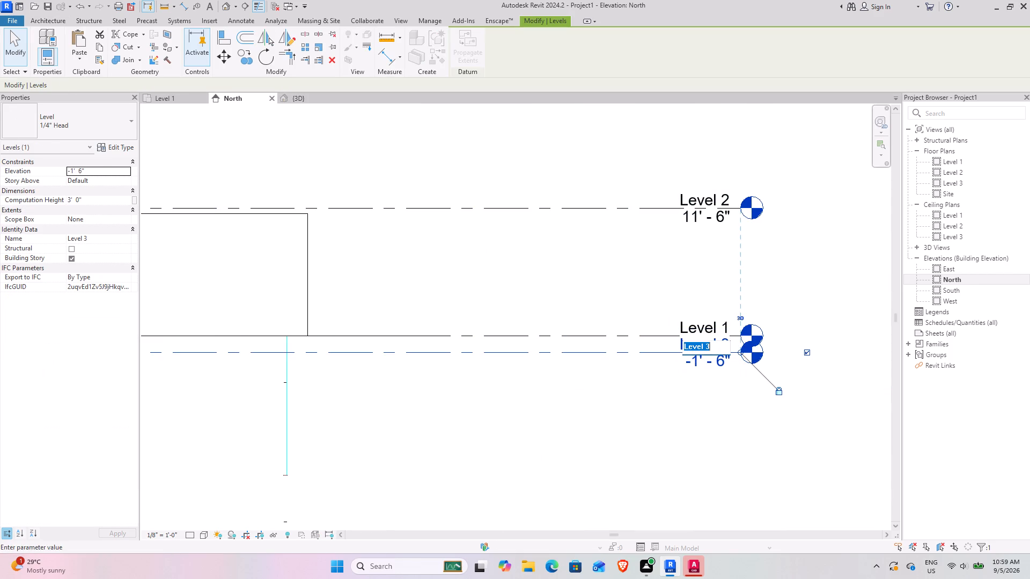
{"action": "type", "text": "GL"}
{"action": "left_click", "coordinate": [677, 396]}
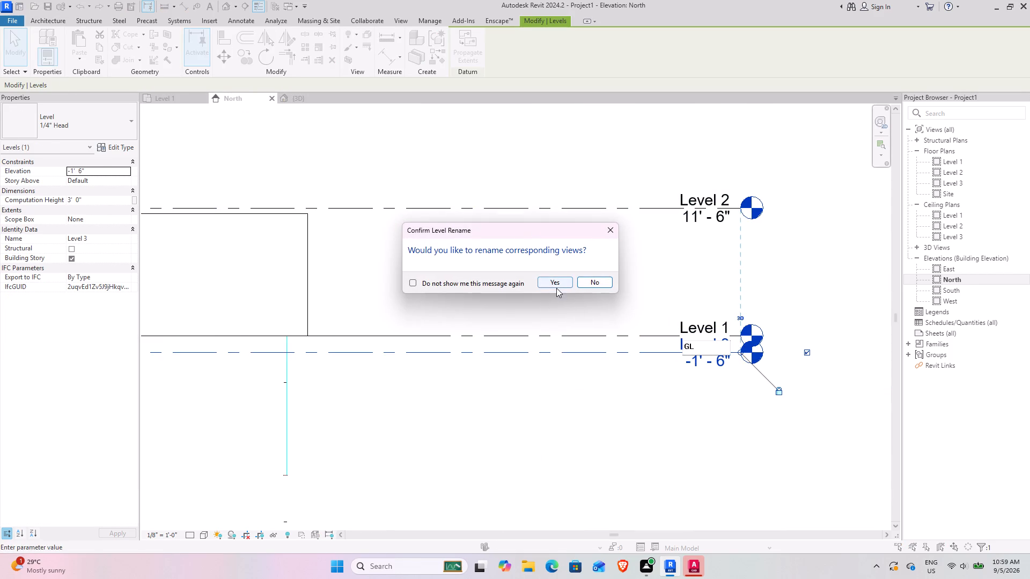
{"action": "left_click", "coordinate": [556, 286]}
Rename Level 1 as PL, along with its corresponding views.
{"action": "left_click", "coordinate": [690, 319]}
{"action": "left_click", "coordinate": [690, 322]}
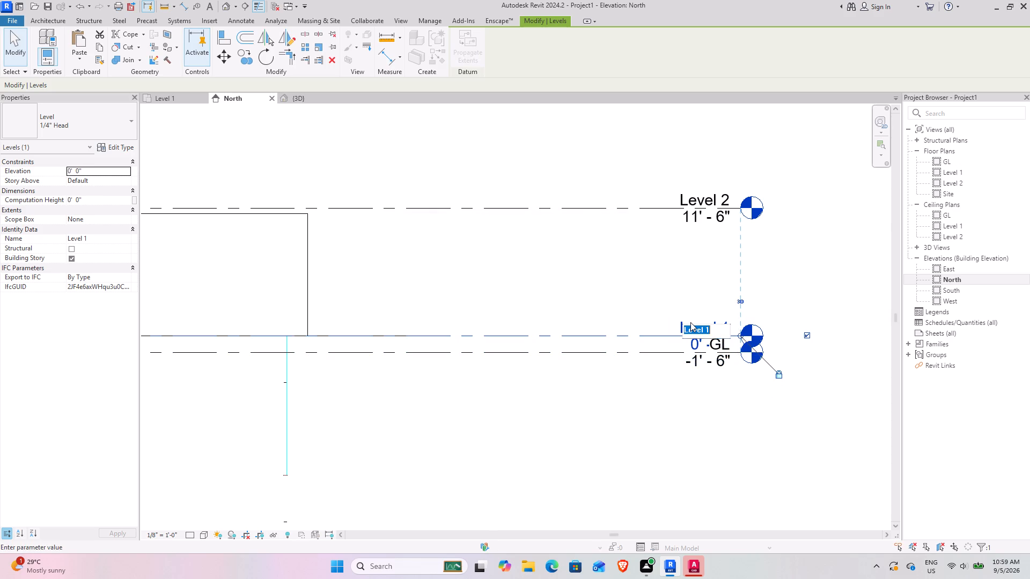
{"action": "type", "text": "PL"}
{"action": "left_click", "coordinate": [594, 310]}
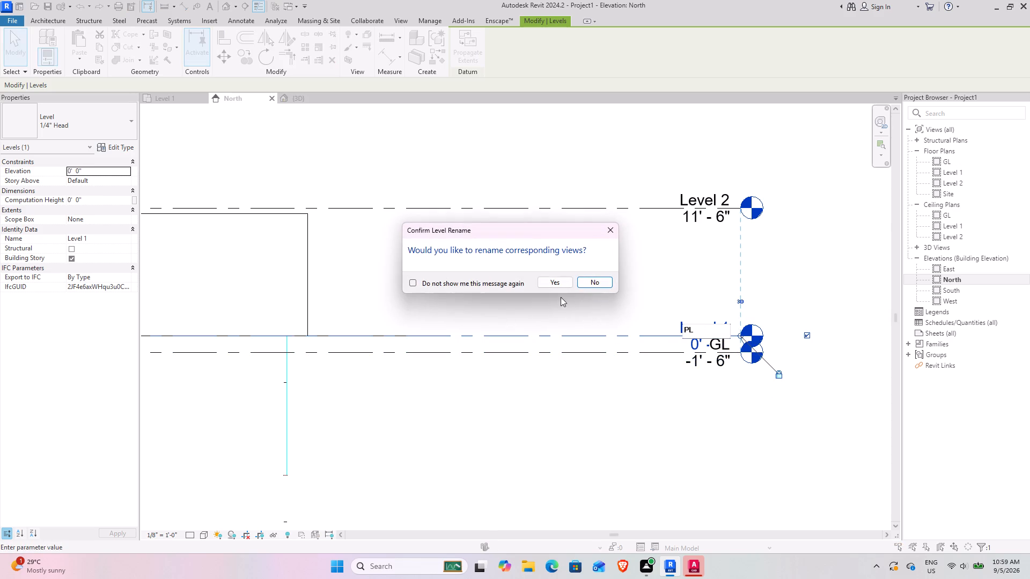
{"action": "left_click", "coordinate": [557, 280]}
Rename Level 2 as FFL, along with its corresponding views.
{"action": "left_click", "coordinate": [691, 195]}
{"action": "left_click", "coordinate": [691, 195]}
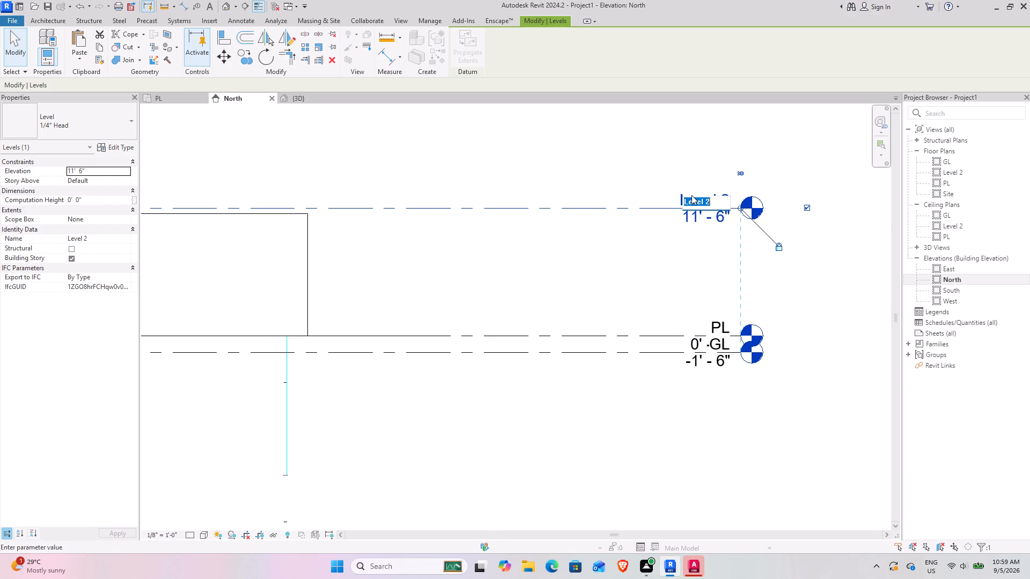
{"action": "type", "text": "FFL"}
{"action": "left_click", "coordinate": [552, 255]}
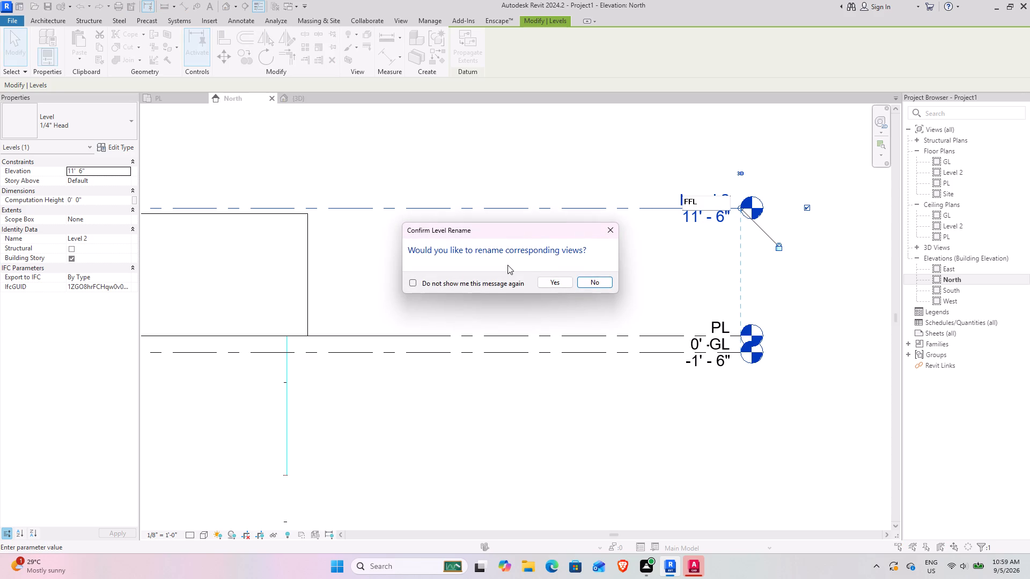
{"action": "left_click", "coordinate": [546, 281]}
Add a level offset 11' 6" above FFL in the North elevation, picking the FFL line as reference.
{"action": "scroll", "coordinate": [513, 270], "scroll_direction": "down", "scroll_amount": 4}
{"action": "middle_click_drag", "start_coordinate": [477, 272], "coordinate": [556, 361]}
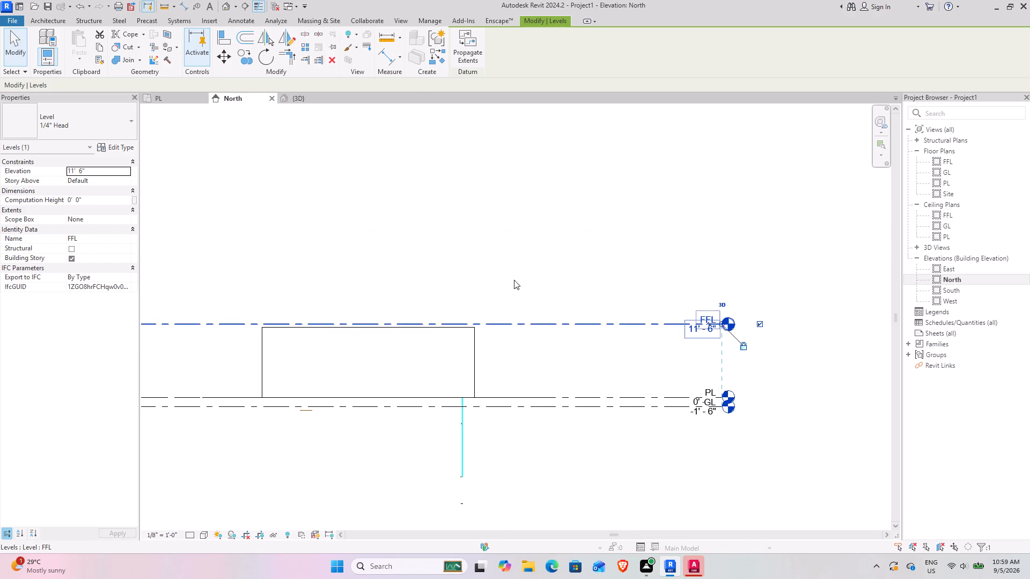
{"action": "left_click", "coordinate": [446, 61]}
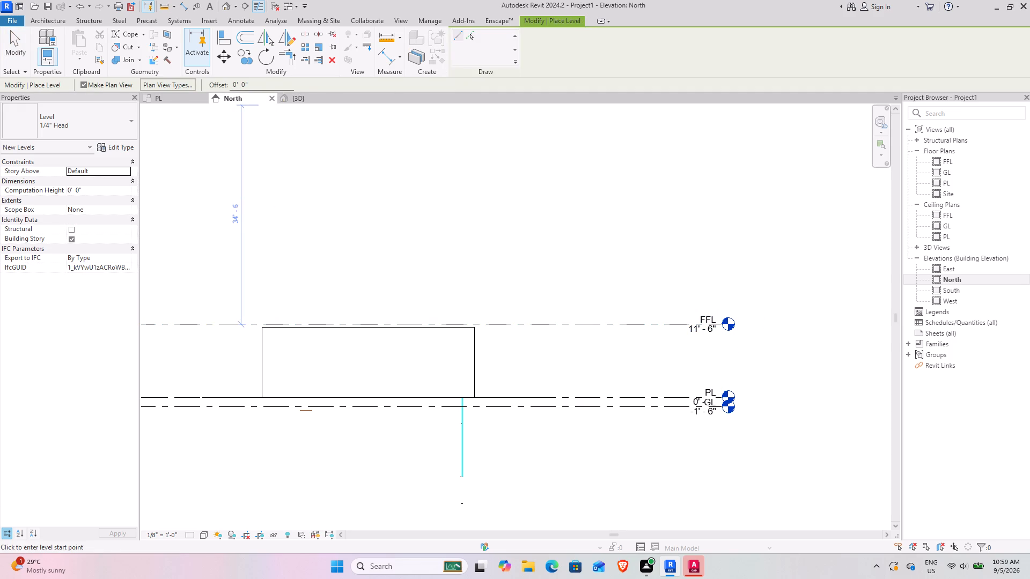
{"action": "left_click", "coordinate": [472, 38]}
{"action": "left_click_drag", "start_coordinate": [224, 88], "coordinate": [209, 90]}
{"action": "left_click_drag", "start_coordinate": [268, 84], "coordinate": [177, 84]}
{"action": "type", "text": "11'6"}
{"action": "key", "text": "Return"}
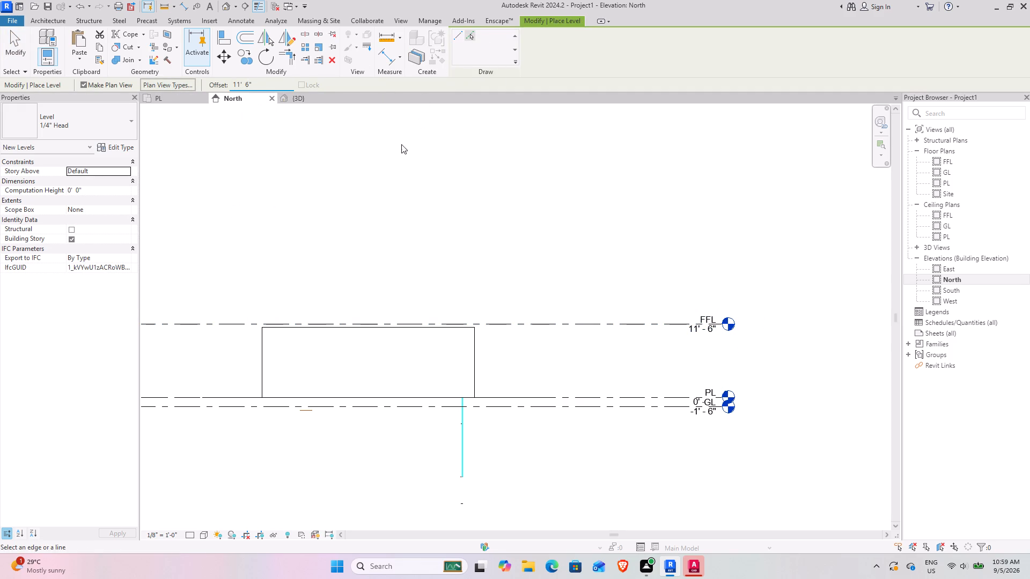
{"action": "left_click", "coordinate": [599, 323]}
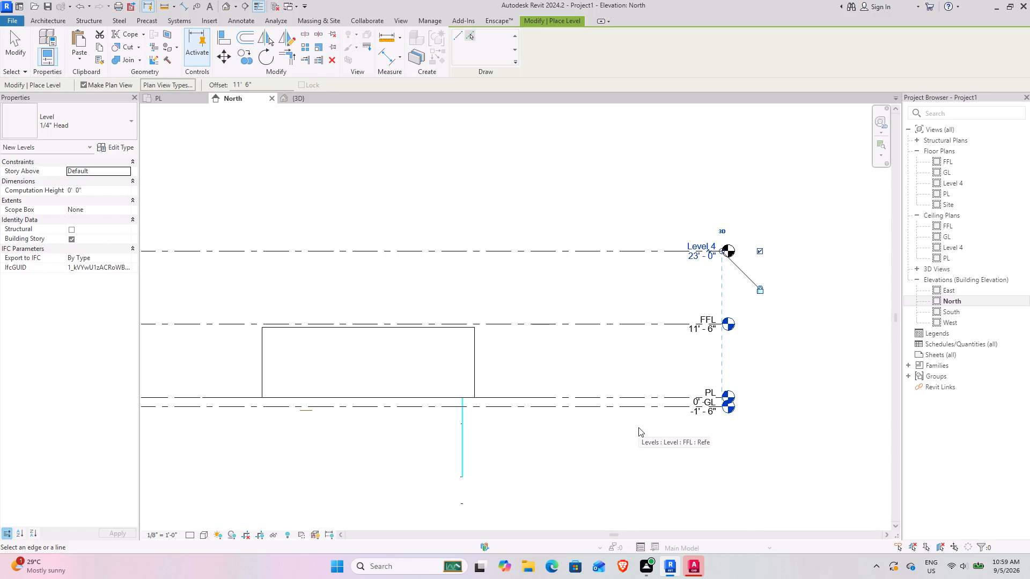
Switch to AutoCAD and examine the floor heights and level labels in the East and North elevations.
{"action": "key", "text": "alt+Tab"}
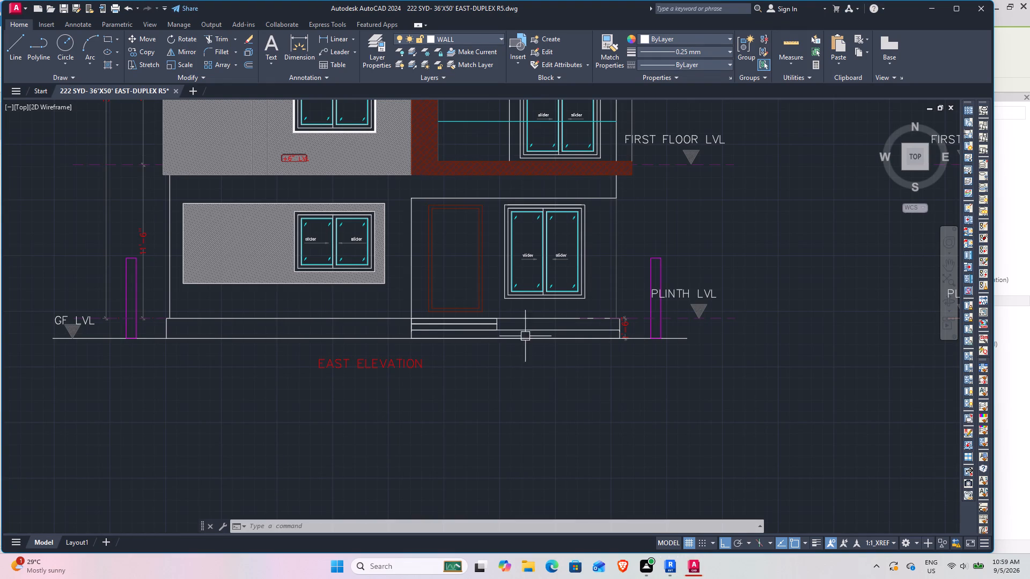
{"action": "middle_click_drag", "start_coordinate": [489, 299], "coordinate": [472, 473]}
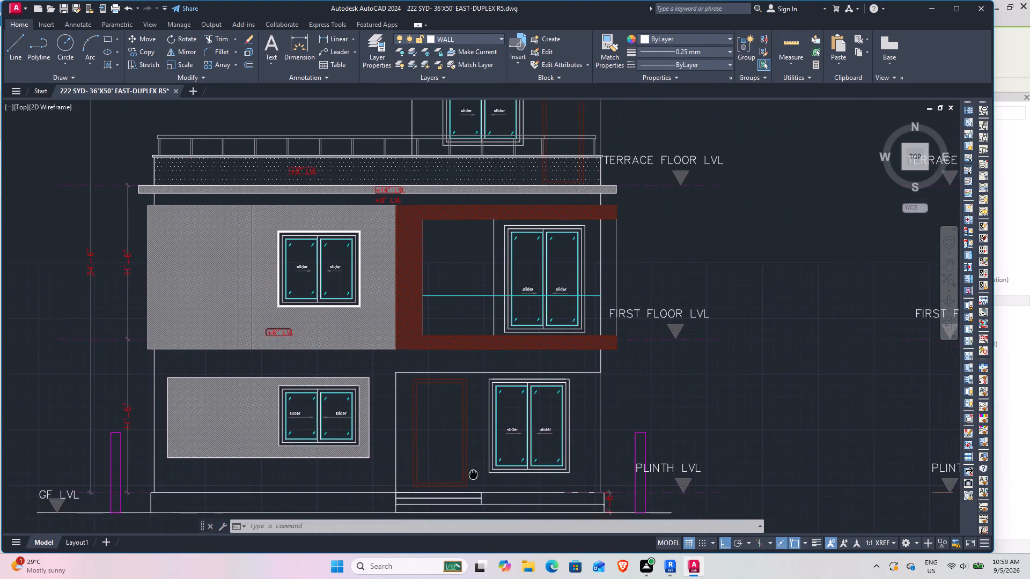
{"action": "middle_click_drag", "start_coordinate": [472, 473], "coordinate": [443, 546]}
{"action": "scroll", "coordinate": [412, 423], "scroll_direction": "down", "scroll_amount": 2}
{"action": "middle_click_drag", "start_coordinate": [513, 449], "coordinate": [504, 447]}
{"action": "scroll", "coordinate": [267, 384], "scroll_direction": "up", "scroll_amount": 3}
{"action": "middle_click_drag", "start_coordinate": [362, 422], "coordinate": [362, 390]}
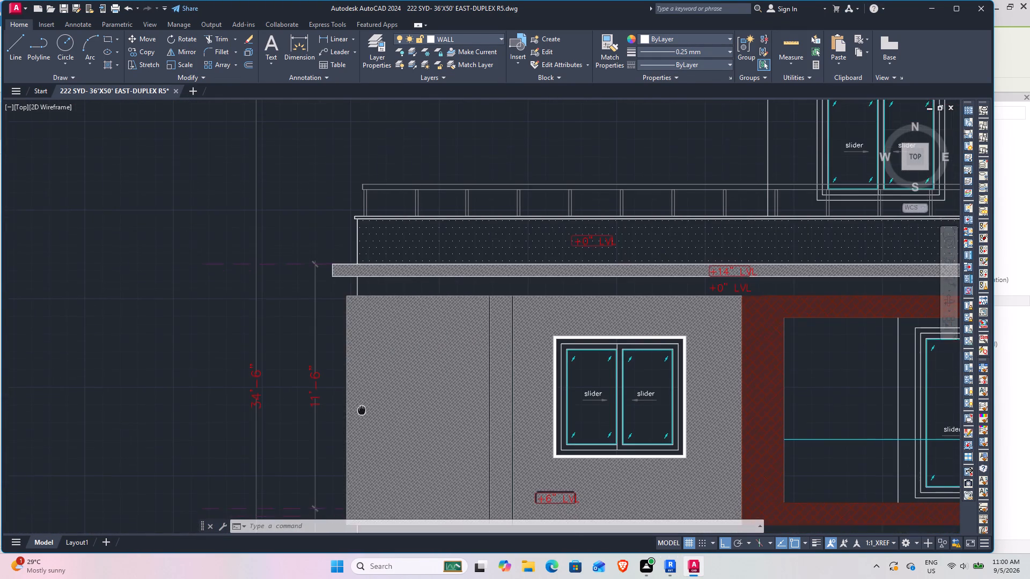
{"action": "middle_click_drag", "start_coordinate": [362, 390], "coordinate": [408, 149]}
{"action": "middle_click_drag", "start_coordinate": [373, 246], "coordinate": [391, 384]}
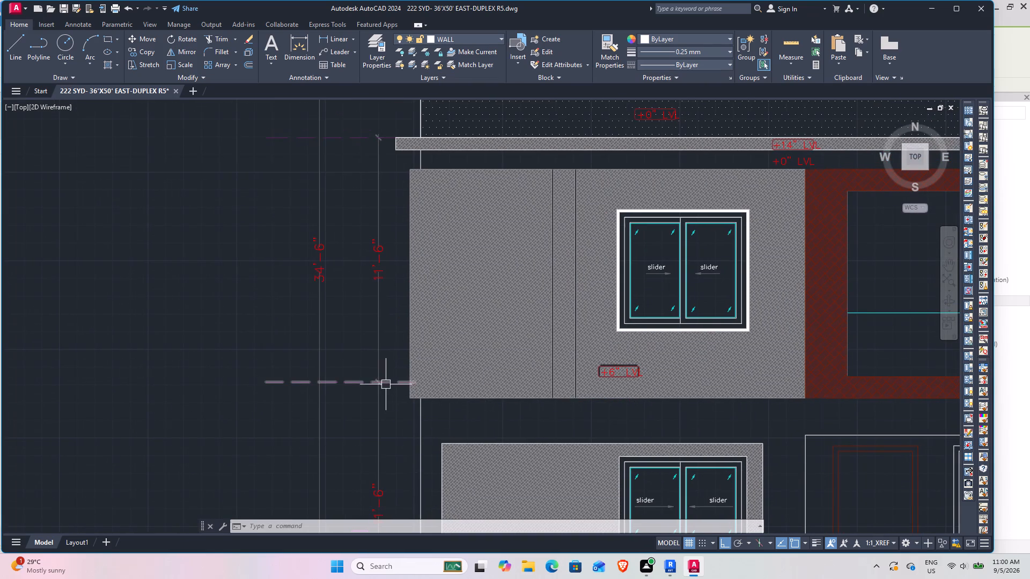
{"action": "middle_click_drag", "start_coordinate": [396, 285], "coordinate": [366, 293]}
{"action": "scroll", "coordinate": [360, 287], "scroll_direction": "down", "scroll_amount": 2}
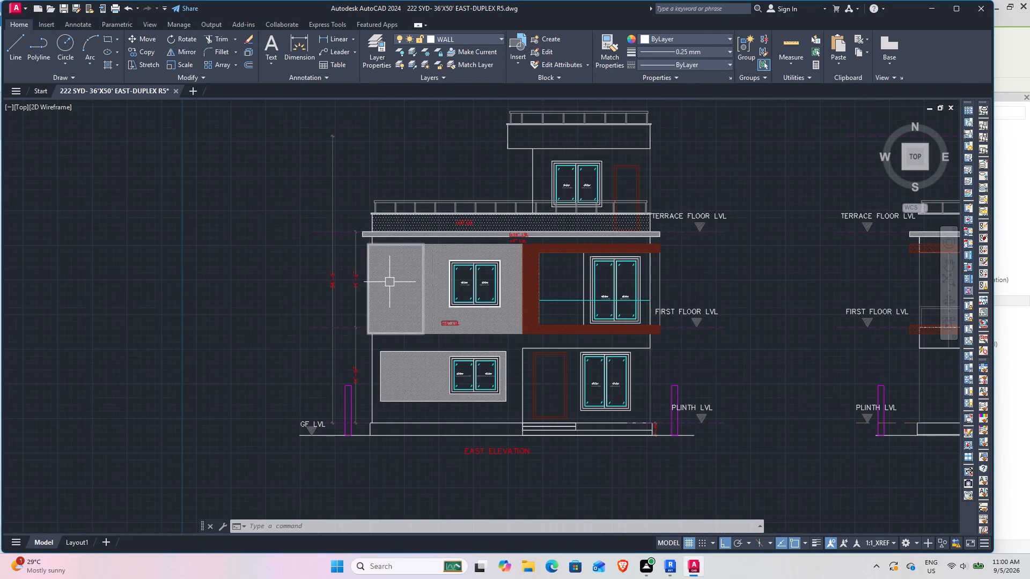
{"action": "middle_click_drag", "start_coordinate": [436, 291], "coordinate": [374, 291]}
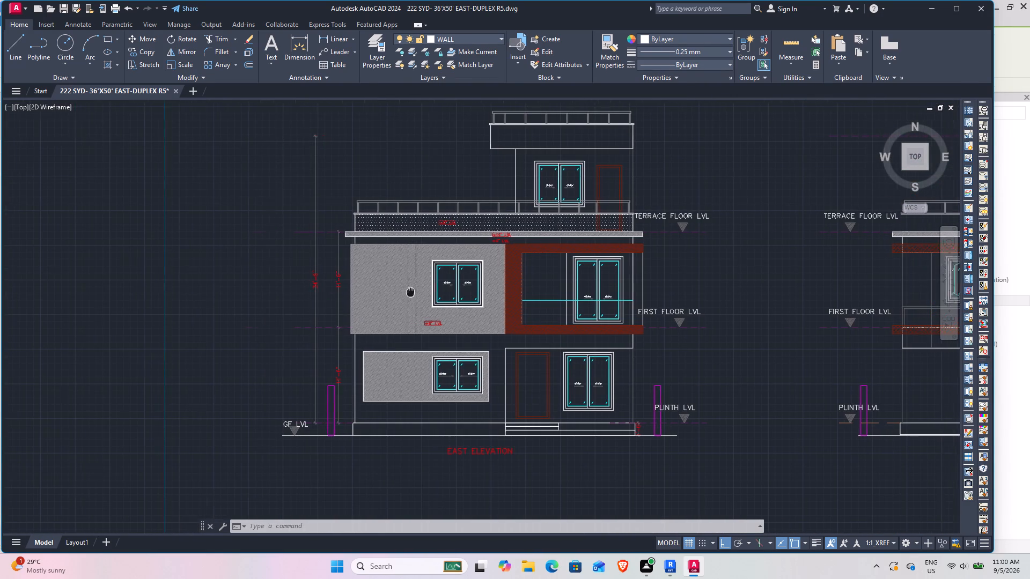
{"action": "middle_click_drag", "start_coordinate": [374, 291], "coordinate": [9, 315]}
{"action": "middle_click_drag", "start_coordinate": [300, 348], "coordinate": [164, 339]}
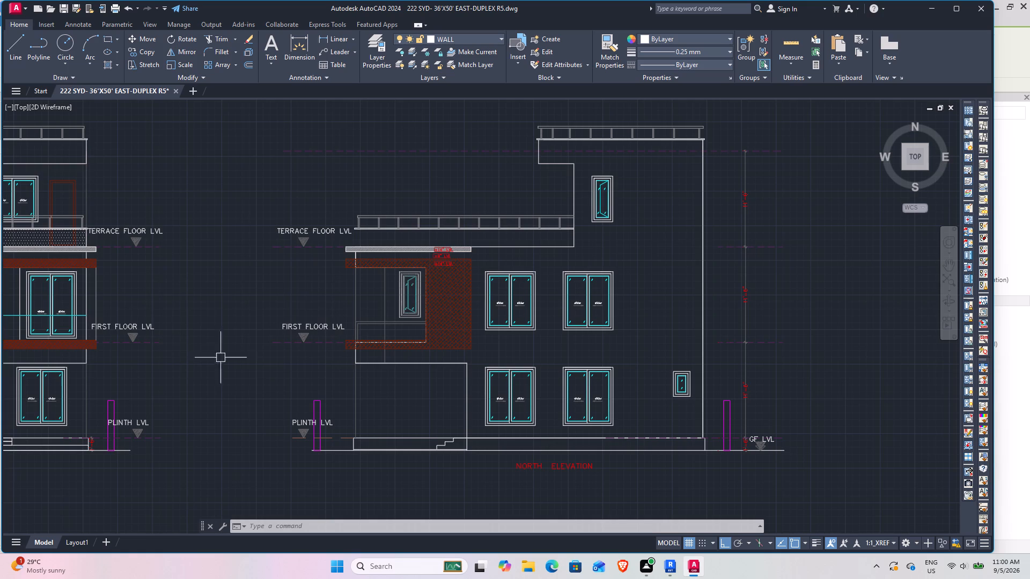
Back in Revit, add a level offset 11' 6" above Level 4 in the North elevation, picking the Level 4 line as reference.
{"action": "left_click", "coordinate": [661, 570]}
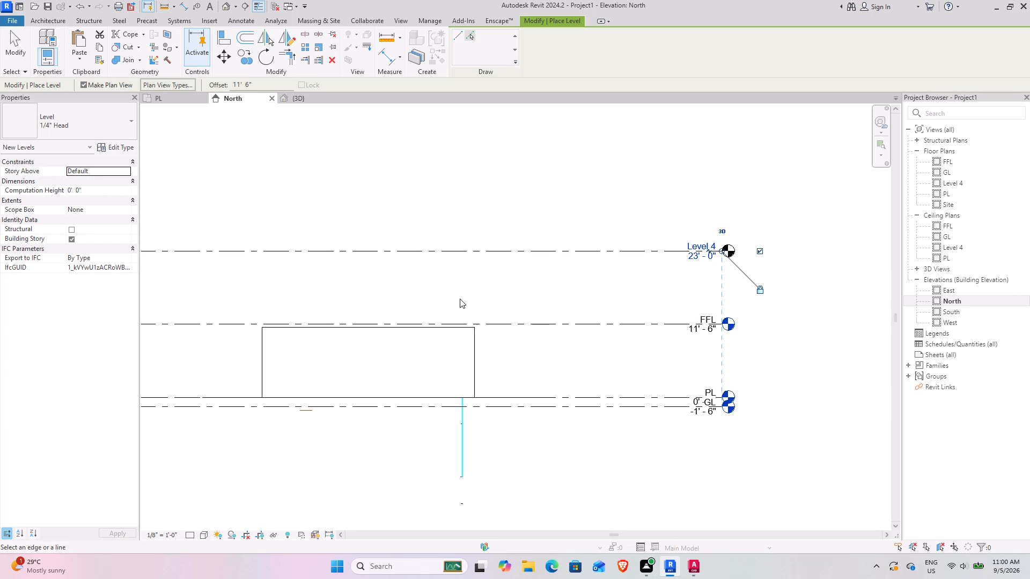
{"action": "left_click", "coordinate": [477, 249]}
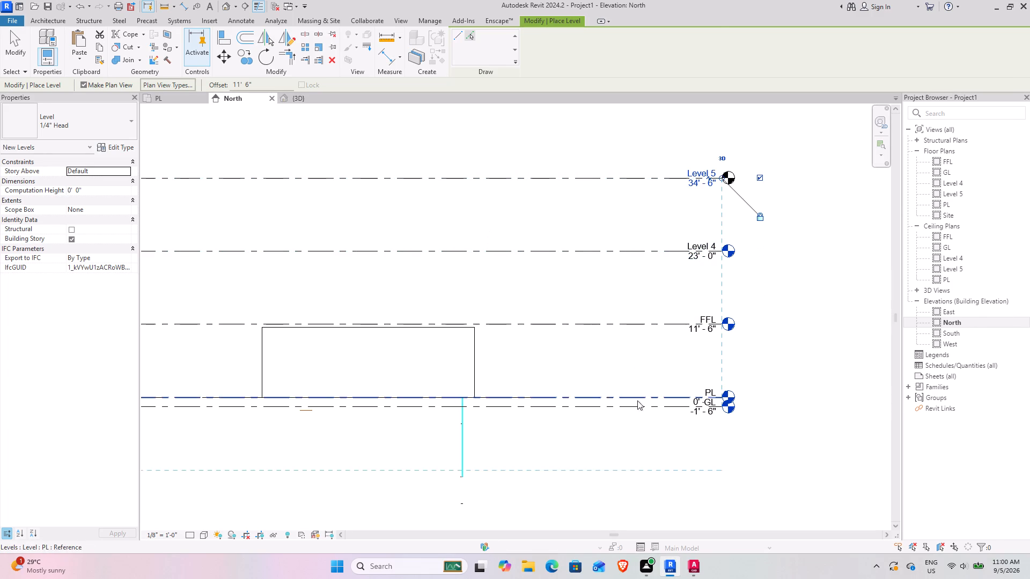
{"action": "key", "text": "Escape"}
{"action": "key", "text": "Escape"}
{"action": "scroll", "coordinate": [497, 278], "scroll_direction": "down", "scroll_amount": 4}
{"action": "middle_click_drag", "start_coordinate": [482, 333], "coordinate": [614, 339]}
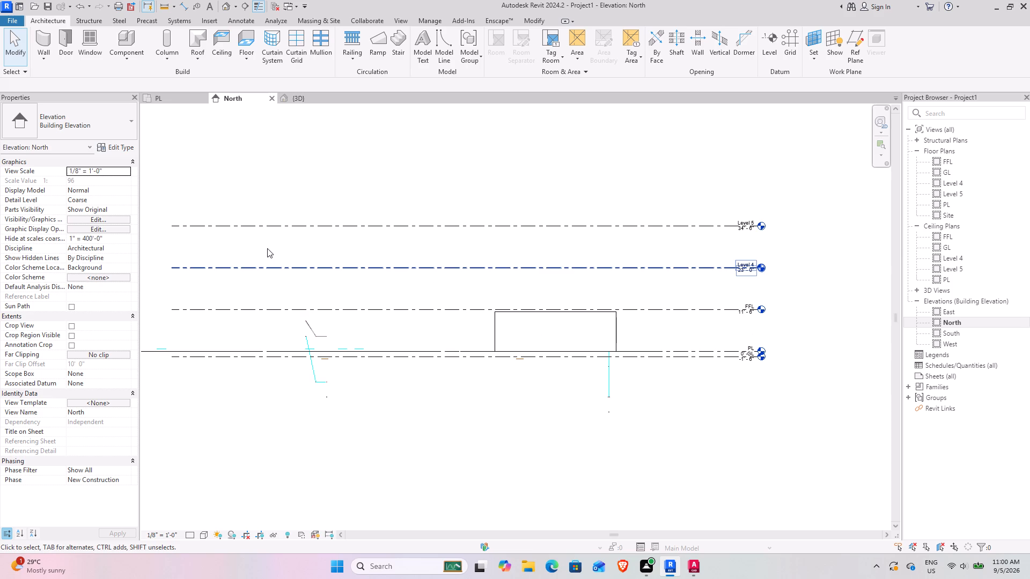
Collapse the Ceiling Plans group in the project views and open the GL floor plan.
{"action": "left_click", "coordinate": [165, 101]}
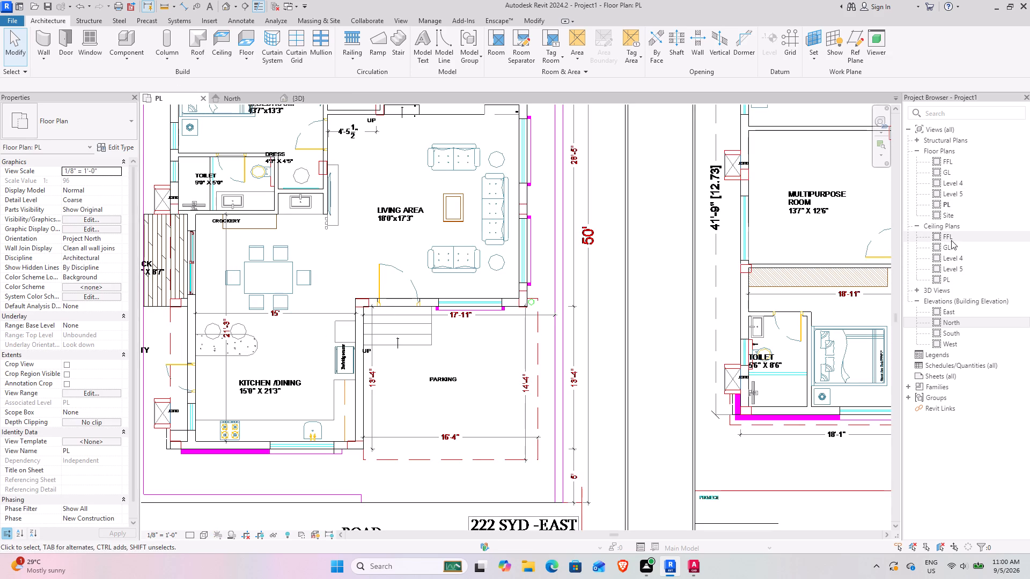
{"action": "left_click", "coordinate": [939, 225]}
{"action": "left_click", "coordinate": [918, 225]}
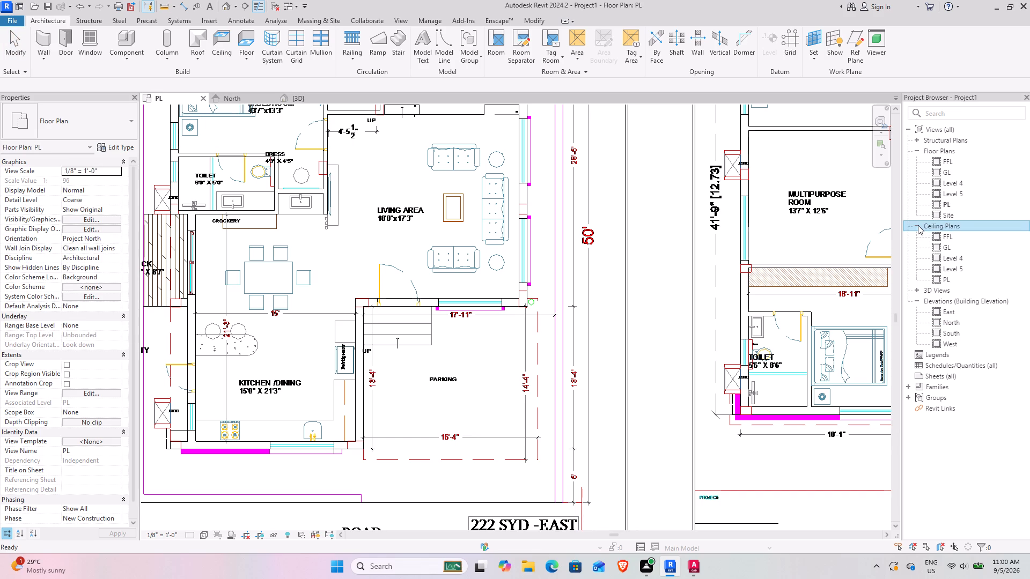
{"action": "double_click", "coordinate": [957, 172]}
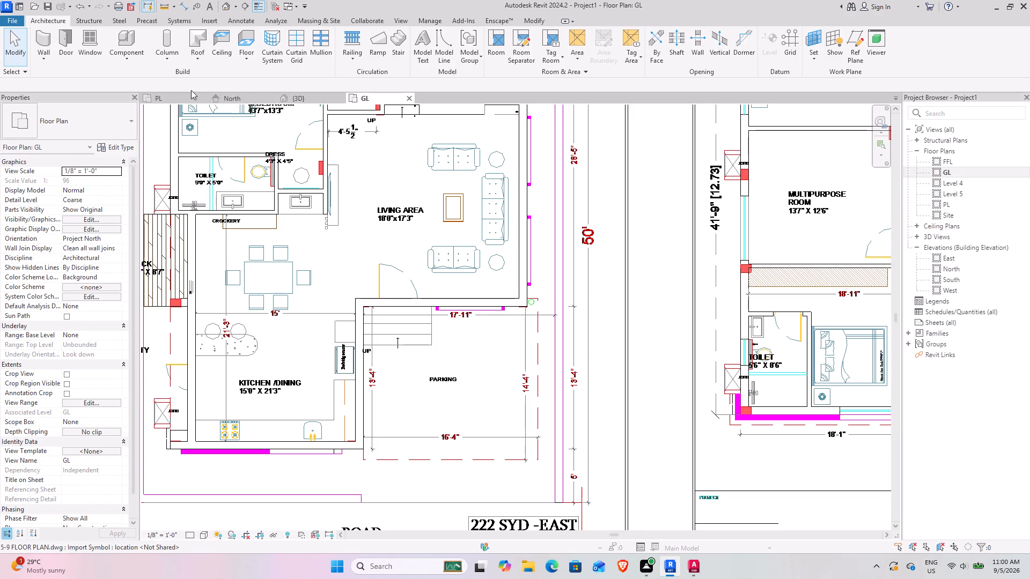
In the North elevation, rename Level 4 as SFL, along with its corresponding views.
{"action": "left_click", "coordinate": [232, 96]}
{"action": "scroll", "coordinate": [748, 261], "scroll_direction": "up", "scroll_amount": 2}
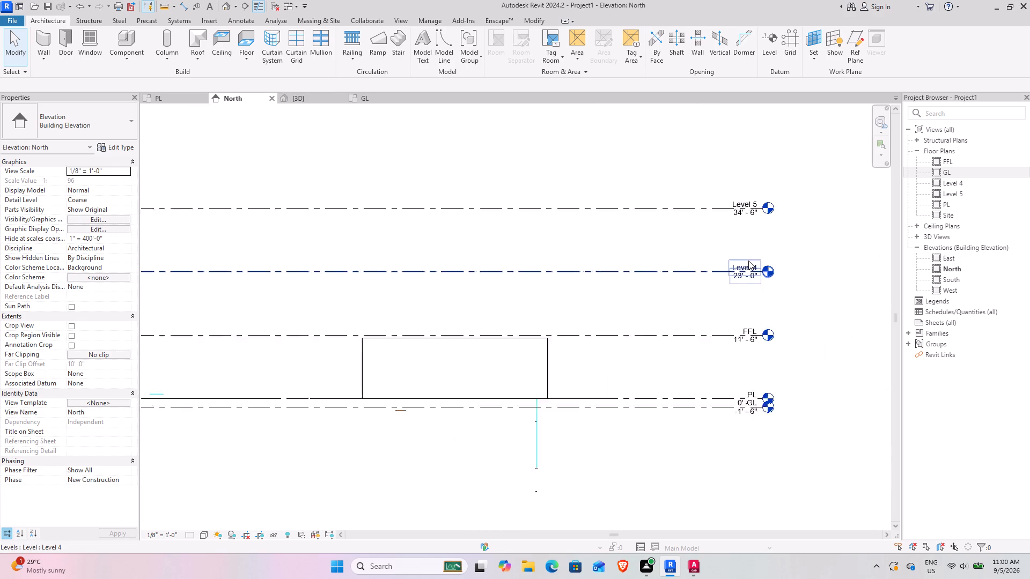
{"action": "scroll", "coordinate": [748, 261], "scroll_direction": "up", "scroll_amount": 5}
{"action": "left_click", "coordinate": [743, 263]}
{"action": "left_click", "coordinate": [743, 263]}
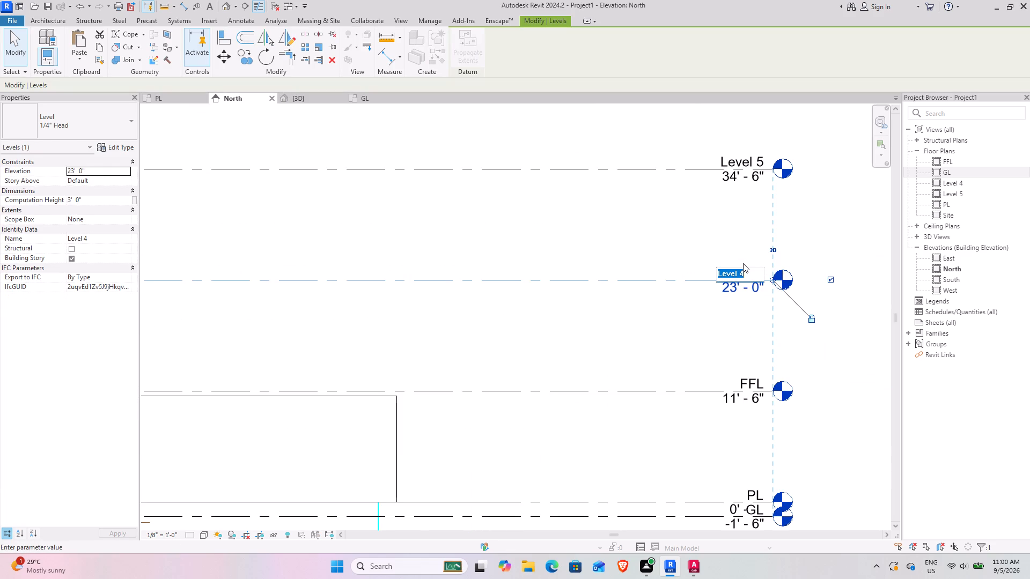
{"action": "key", "text": "f"}
{"action": "key", "text": "BackSpace"}
{"action": "type", "text": "SFK"}
{"action": "key", "text": "BackSpace"}
{"action": "key", "text": "l"}
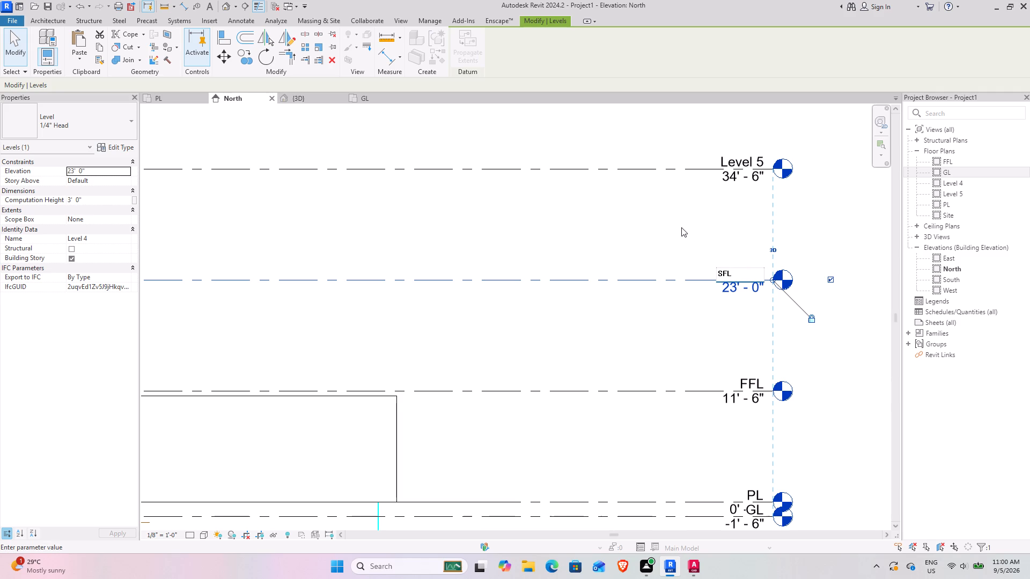
{"action": "left_click", "coordinate": [681, 227]}
{"action": "left_click", "coordinate": [554, 282]}
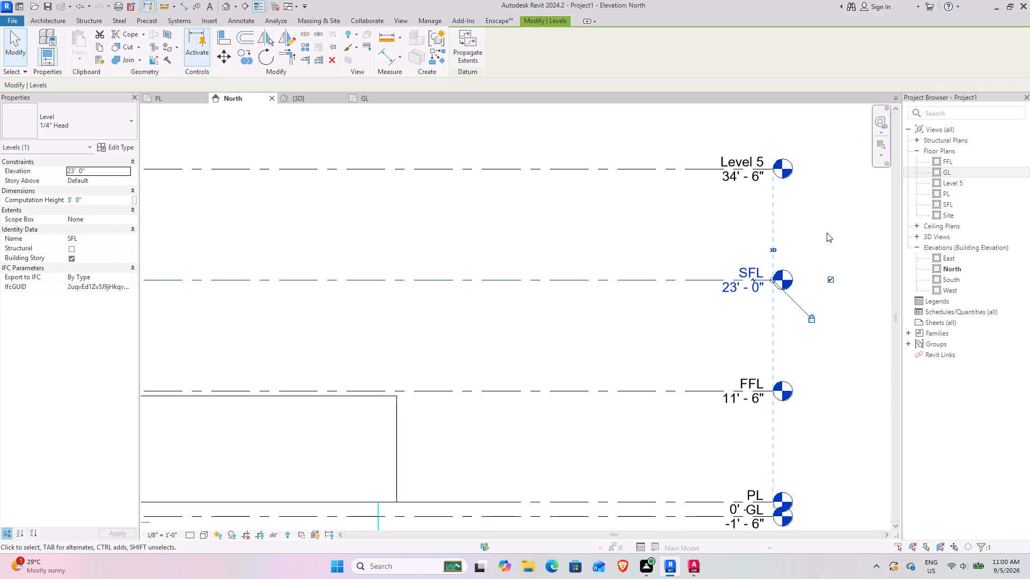
Rename Level 5 as MUMTY TOP, along with its corresponding views.
{"action": "left_click", "coordinate": [731, 155]}
{"action": "left_click", "coordinate": [731, 155]}
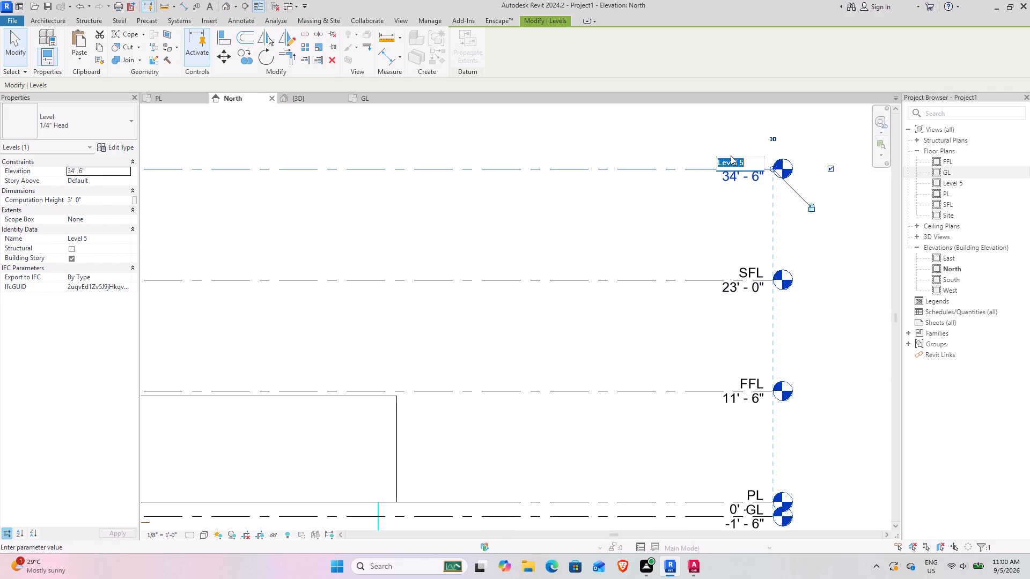
{"action": "key", "text": "m"}
{"action": "type", "text": "UMTY TOP"}
{"action": "left_click", "coordinate": [554, 222]}
{"action": "left_click", "coordinate": [542, 285]}
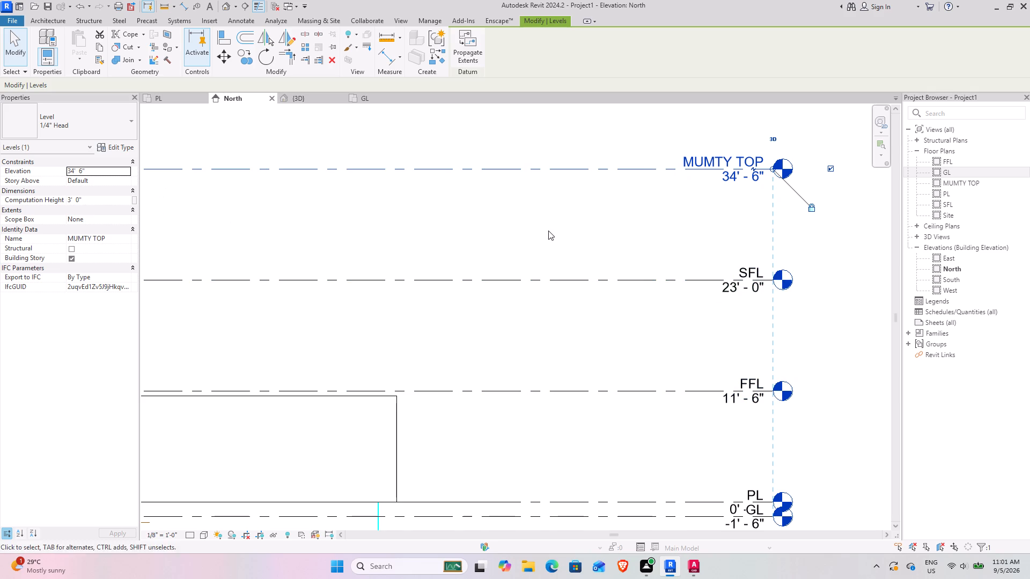
Look over the GL, PL and MUMTY TOP floor plans to check the imported drawing in each, returning to GL.
{"action": "scroll", "coordinate": [400, 287], "scroll_direction": "down", "scroll_amount": 3}
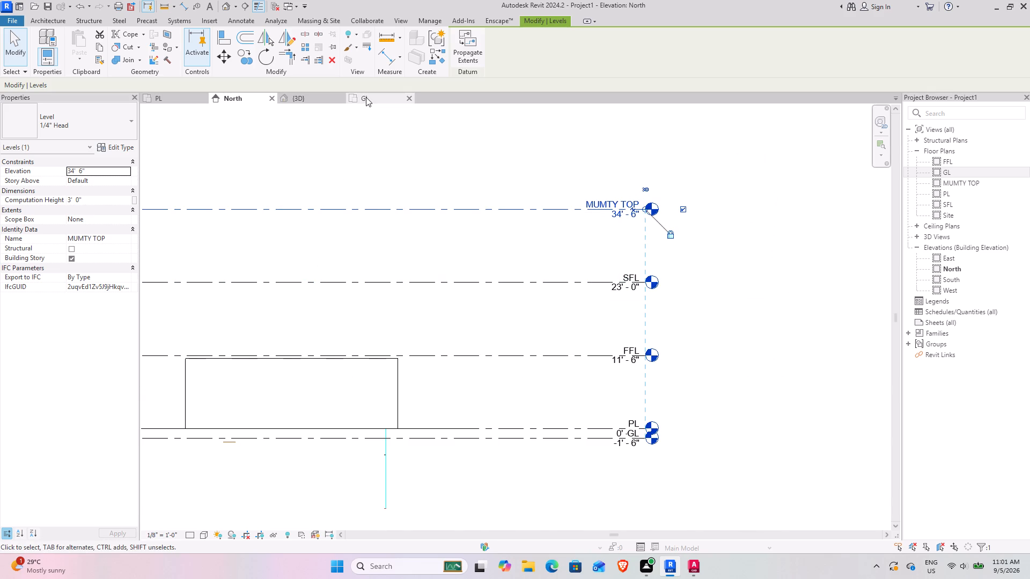
{"action": "left_click", "coordinate": [366, 97]}
{"action": "scroll", "coordinate": [360, 388], "scroll_direction": "down", "scroll_amount": 3}
{"action": "middle_click_drag", "start_coordinate": [336, 412], "coordinate": [406, 375]}
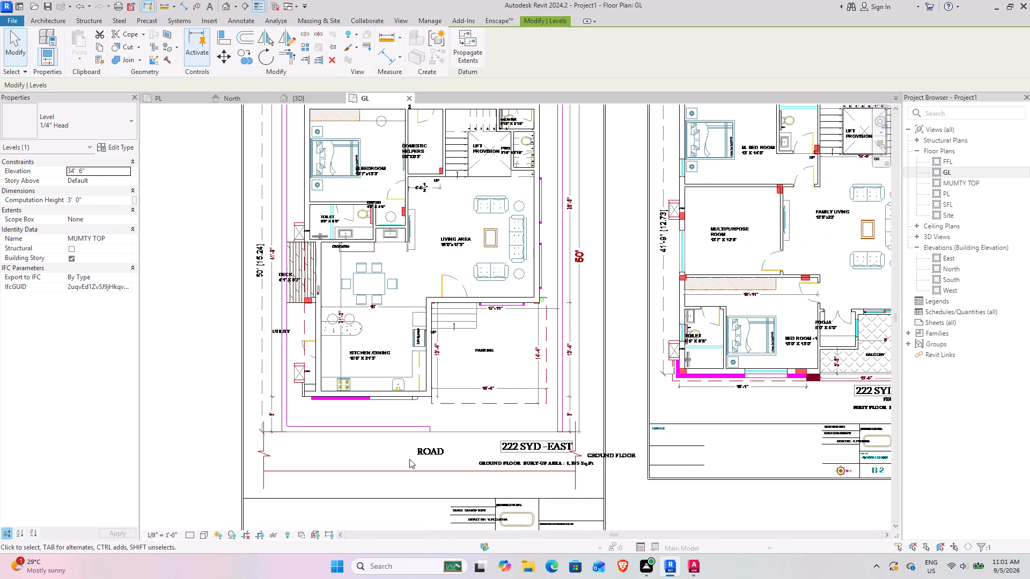
{"action": "middle_click_drag", "start_coordinate": [490, 343], "coordinate": [437, 280]}
{"action": "scroll", "coordinate": [437, 280], "scroll_direction": "down", "scroll_amount": 3}
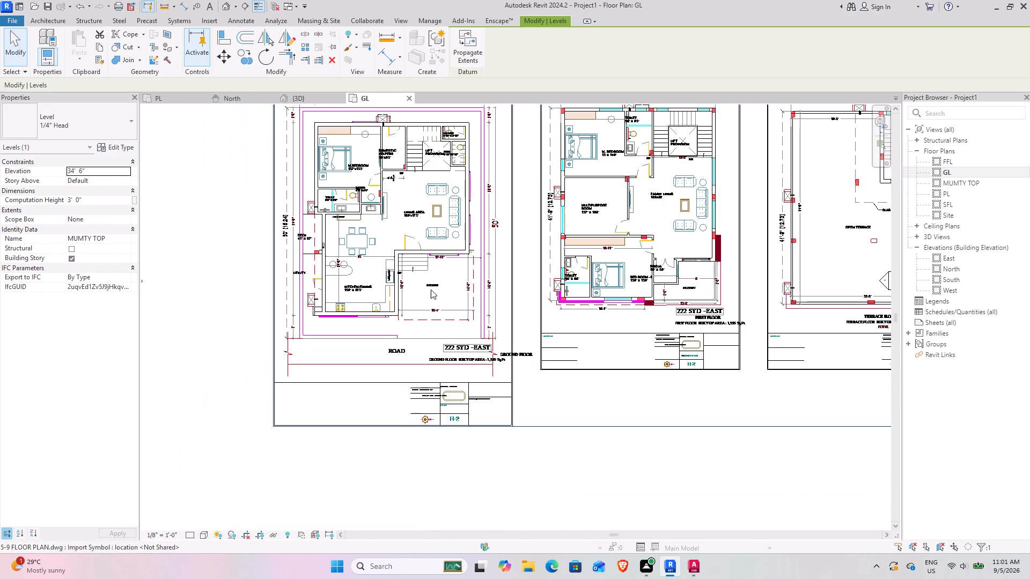
{"action": "middle_click_drag", "start_coordinate": [438, 299], "coordinate": [447, 336]}
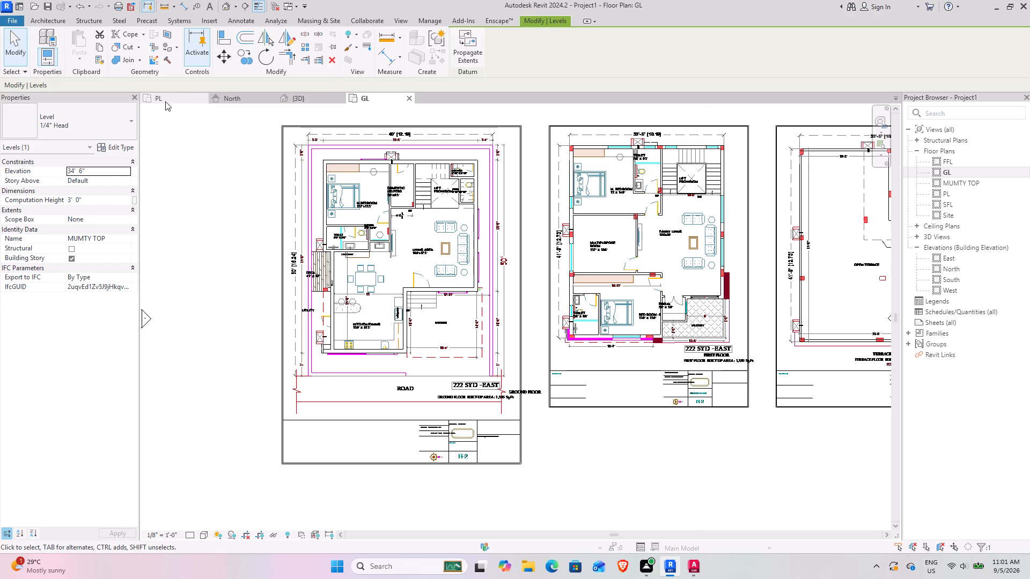
{"action": "left_click", "coordinate": [159, 101]}
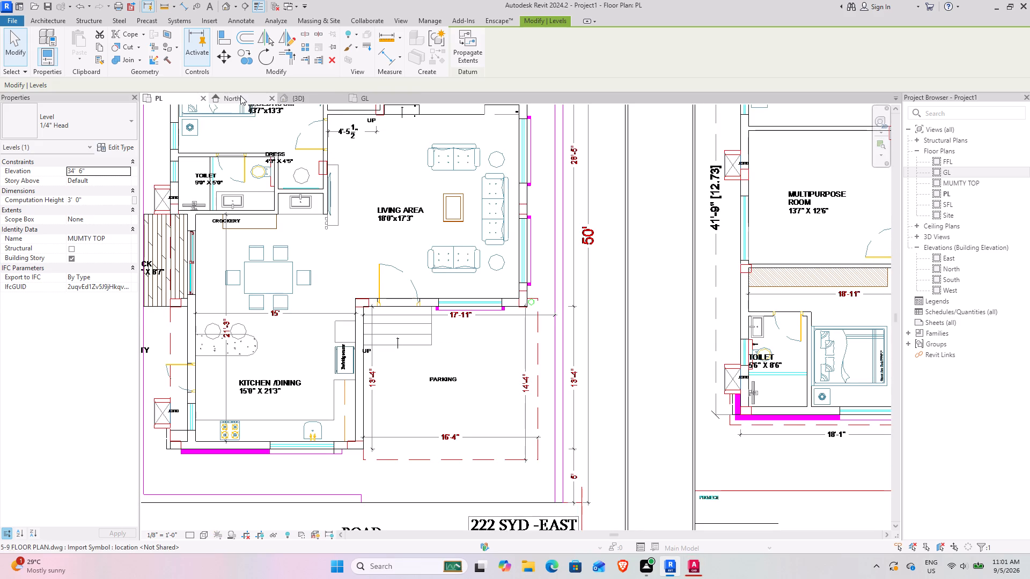
{"action": "double_click", "coordinate": [987, 186]}
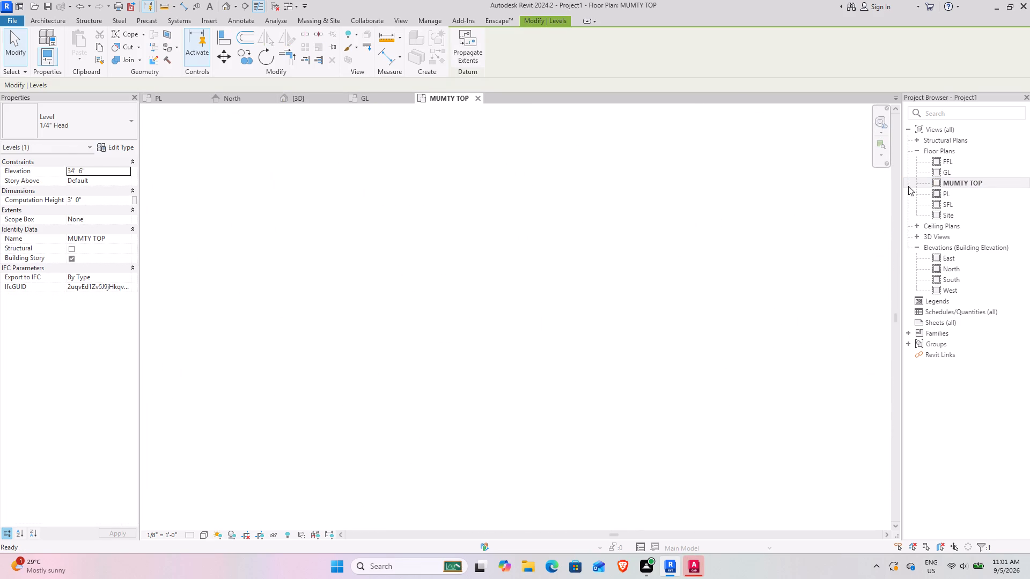
{"action": "left_click", "coordinate": [379, 102]}
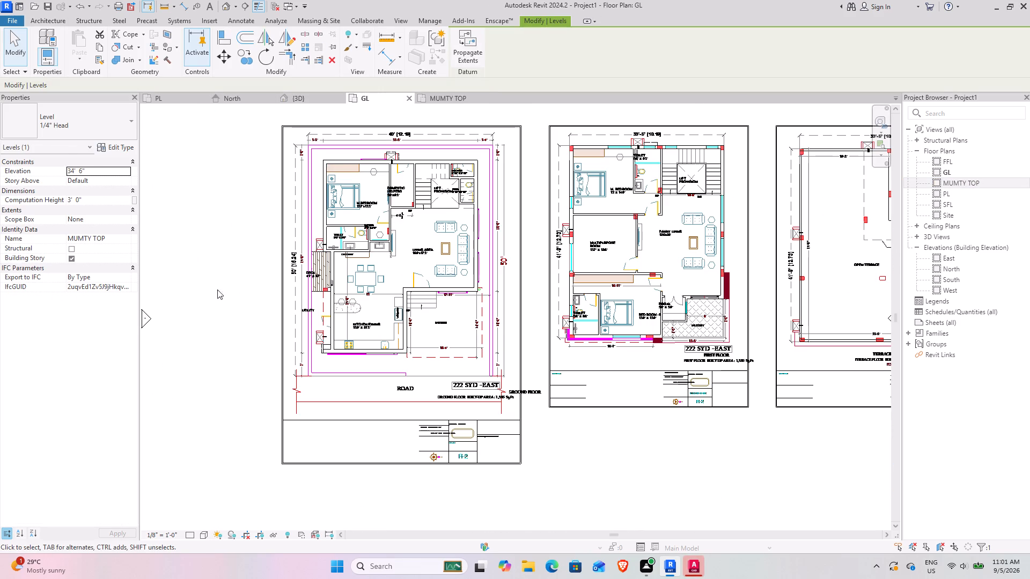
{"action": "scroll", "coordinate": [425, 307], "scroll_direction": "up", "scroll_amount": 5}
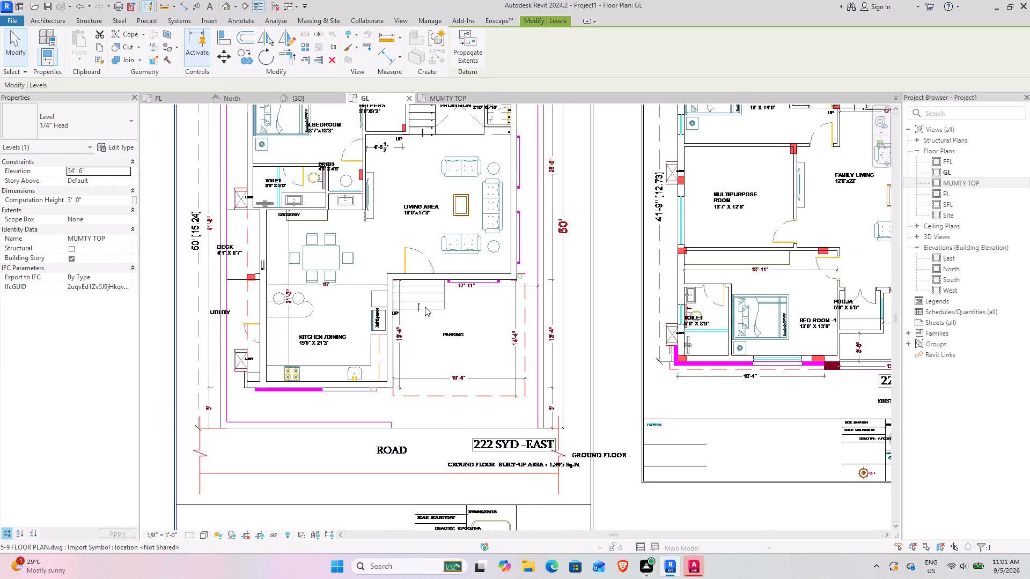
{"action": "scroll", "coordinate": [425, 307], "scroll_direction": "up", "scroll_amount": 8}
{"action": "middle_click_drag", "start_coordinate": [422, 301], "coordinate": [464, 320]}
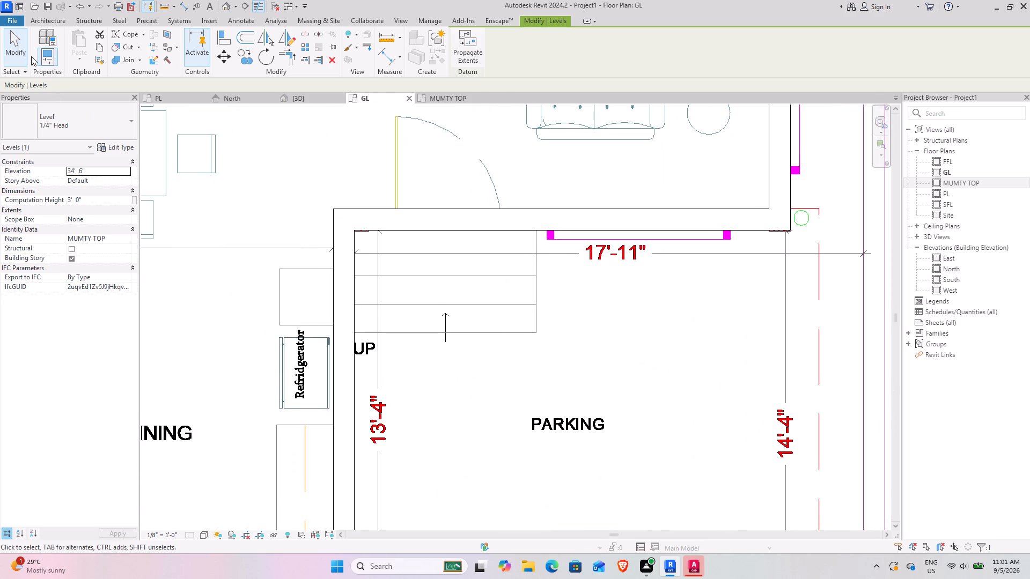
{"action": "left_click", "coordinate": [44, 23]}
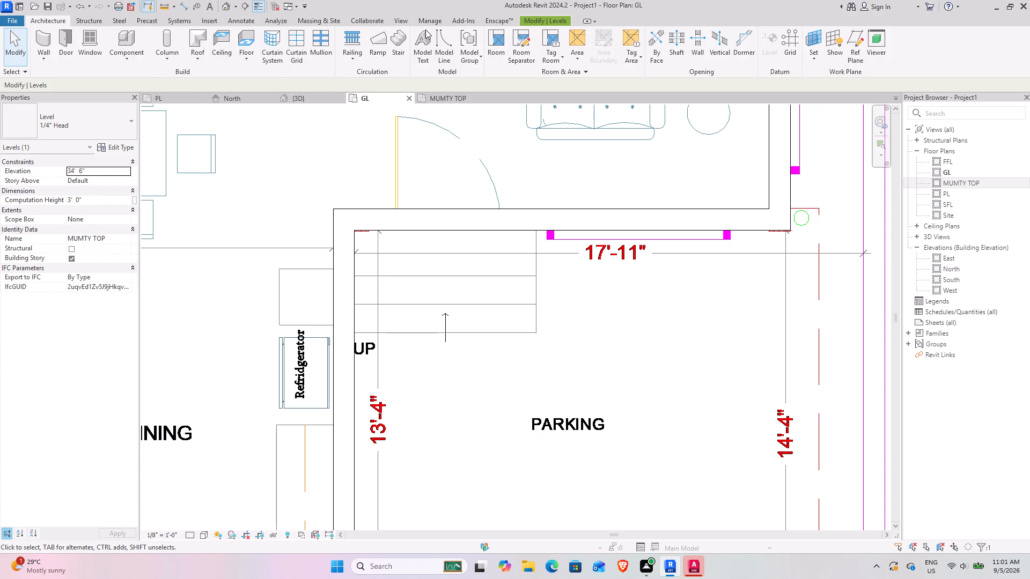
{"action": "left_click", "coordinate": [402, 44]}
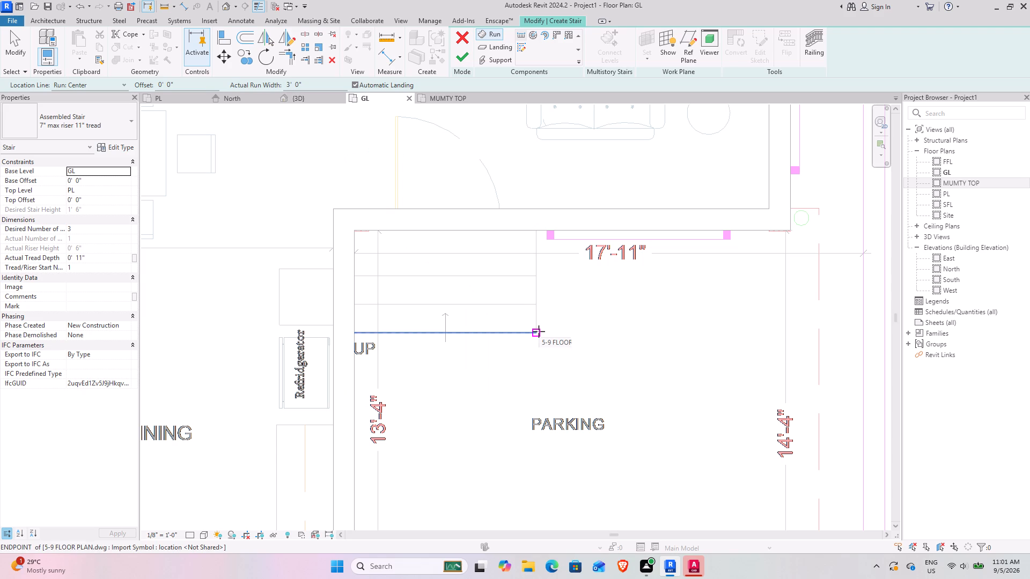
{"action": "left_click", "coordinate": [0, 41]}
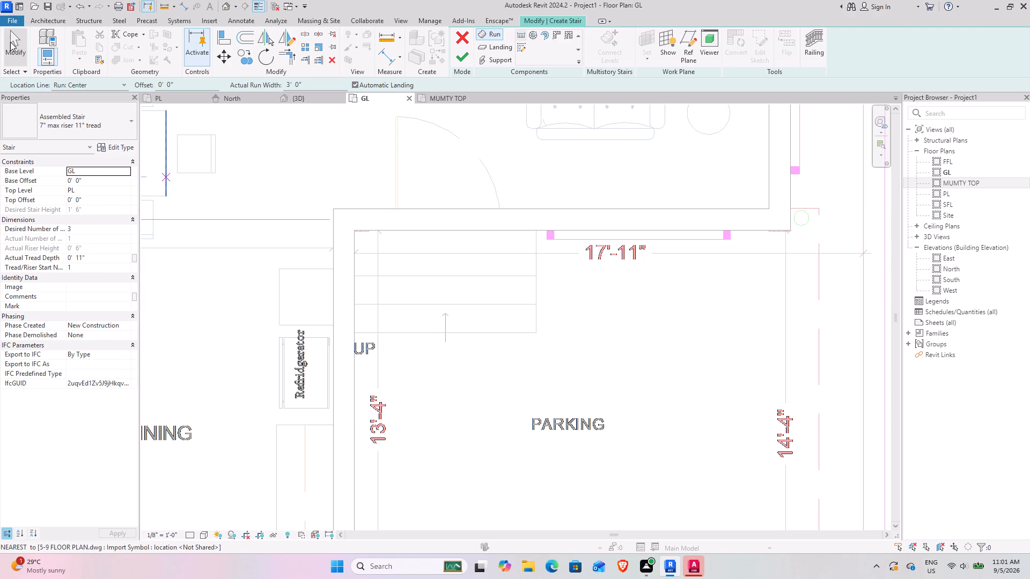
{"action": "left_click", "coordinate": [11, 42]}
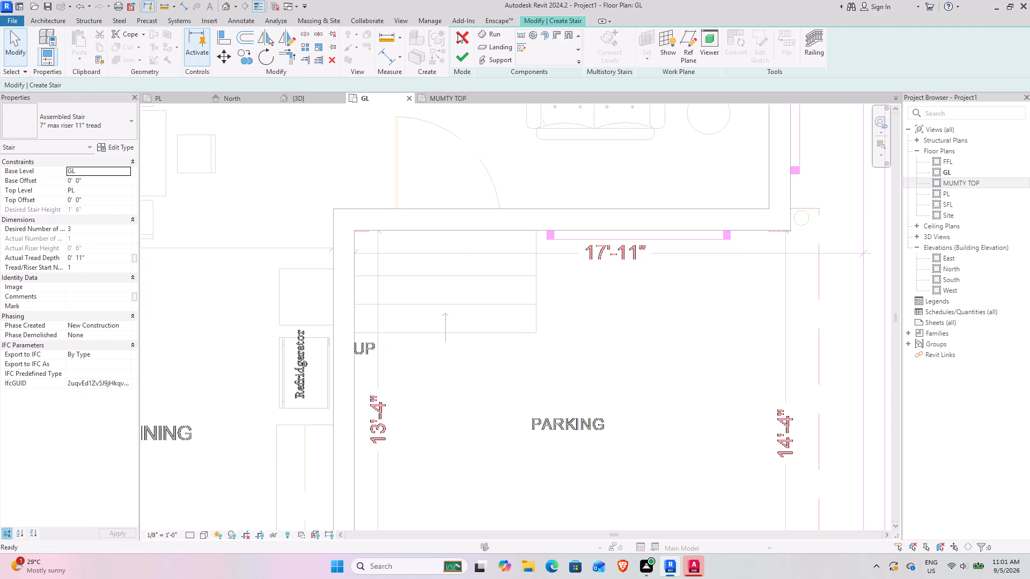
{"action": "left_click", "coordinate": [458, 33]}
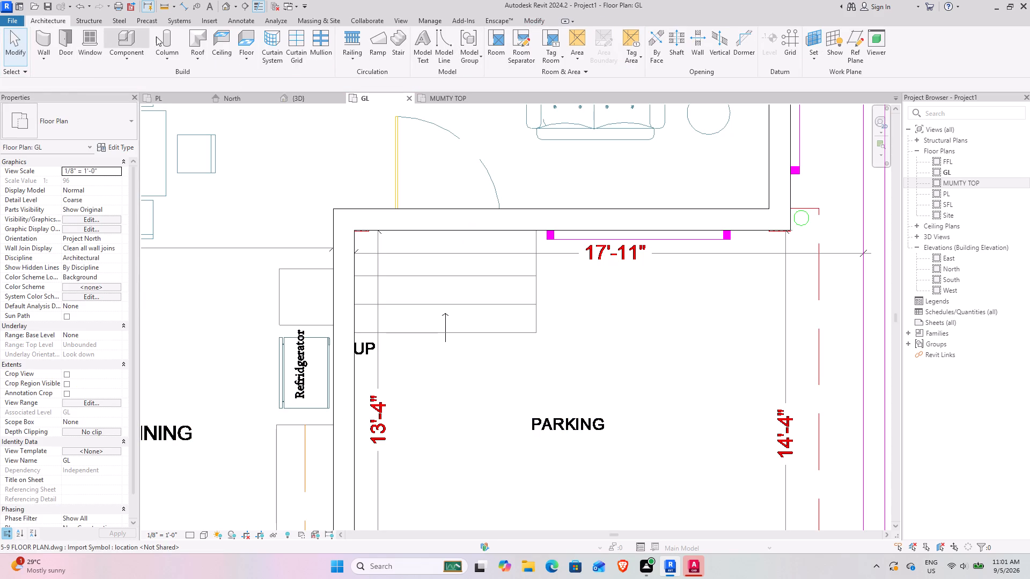
Create an in-place model component in the Generic Models category, keeping the default name.
{"action": "left_click", "coordinate": [133, 56]}
{"action": "left_click", "coordinate": [156, 101]}
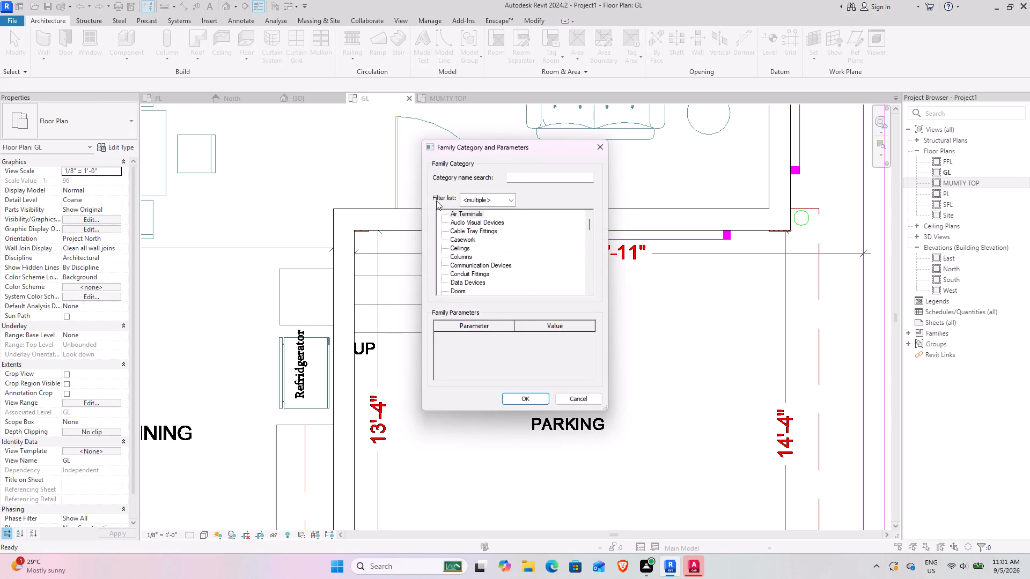
{"action": "left_click", "coordinate": [470, 269]}
{"action": "key", "text": "g"}
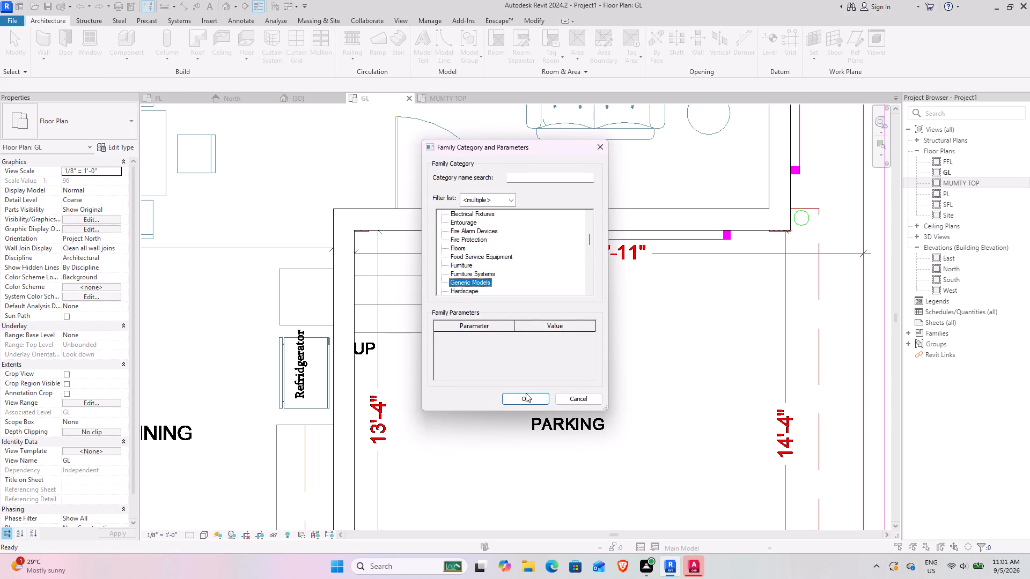
{"action": "left_click", "coordinate": [527, 412]}
{"action": "left_click", "coordinate": [521, 402]}
{"action": "left_click", "coordinate": [515, 303]}
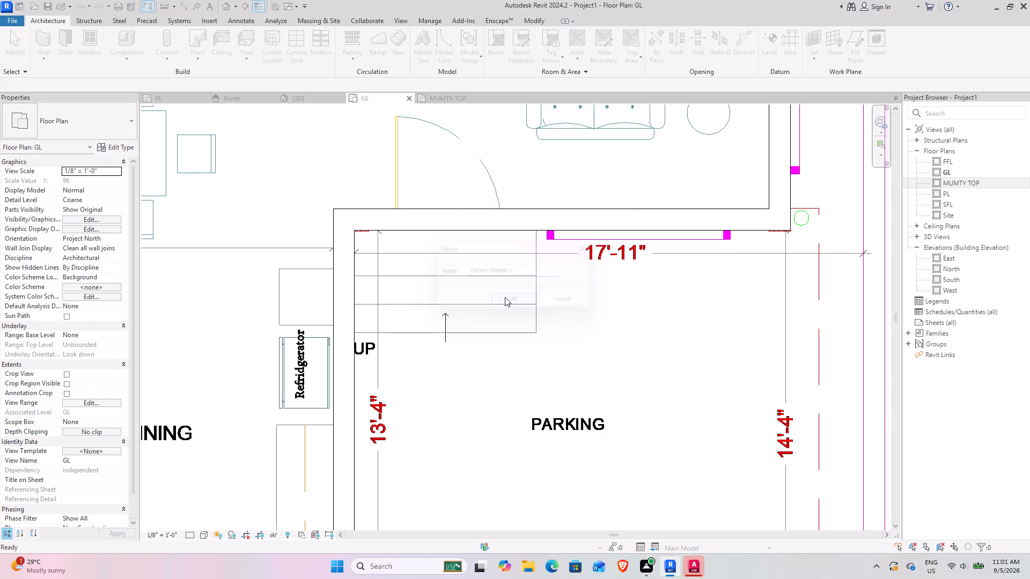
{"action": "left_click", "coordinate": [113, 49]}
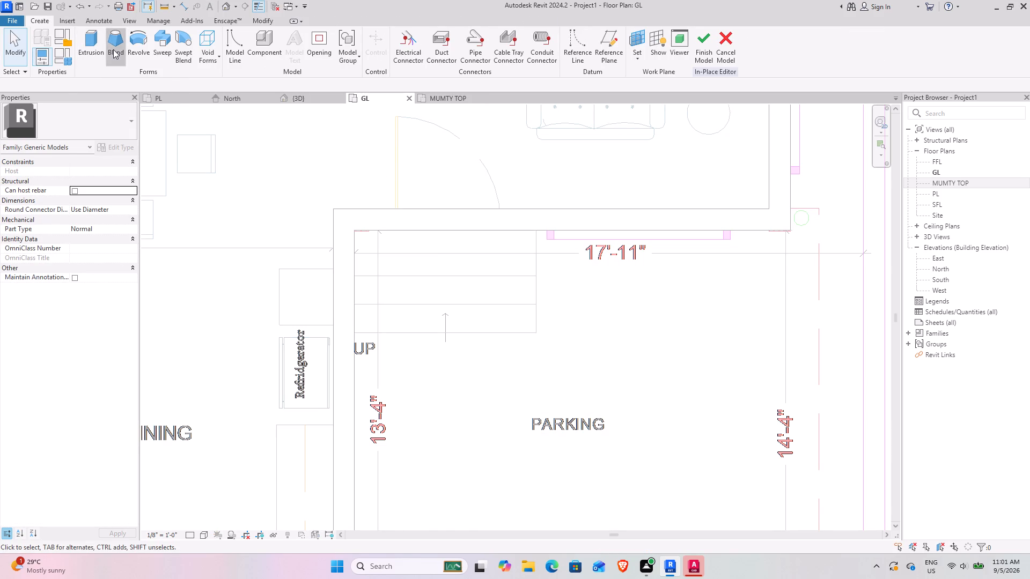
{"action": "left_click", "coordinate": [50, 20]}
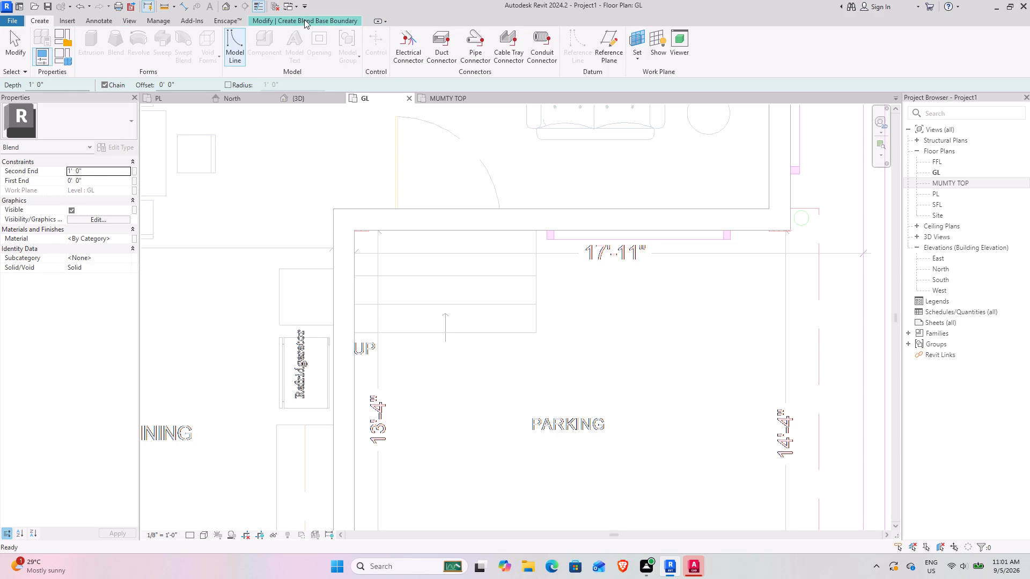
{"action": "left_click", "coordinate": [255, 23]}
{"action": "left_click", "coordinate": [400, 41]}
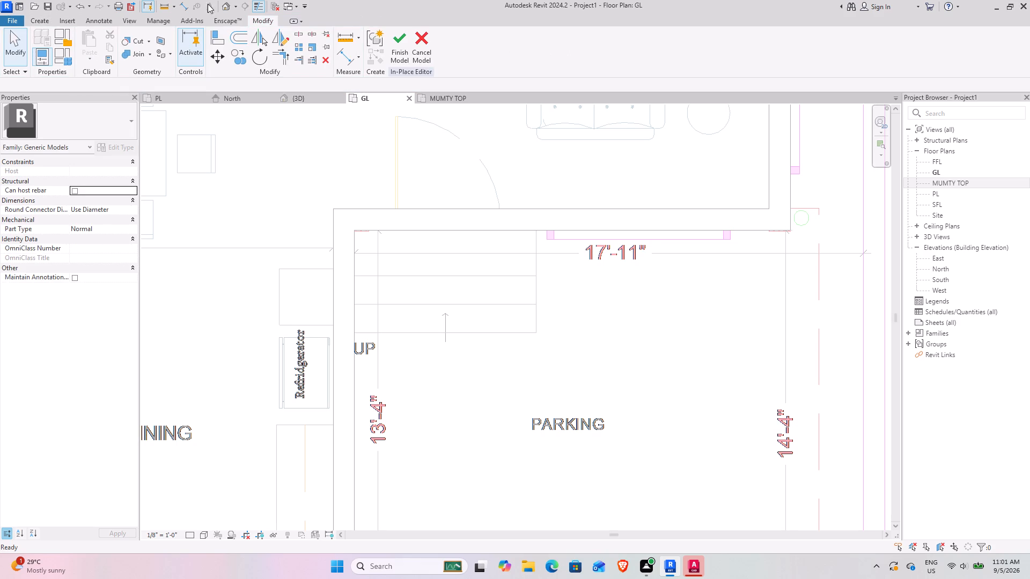
Extrude a rectangle about 6'-4 3/4" by 1'-0" over the lowest entrance step, with the extrusion end at 1'-0".
{"action": "left_click", "coordinate": [34, 17]}
{"action": "left_click", "coordinate": [100, 41]}
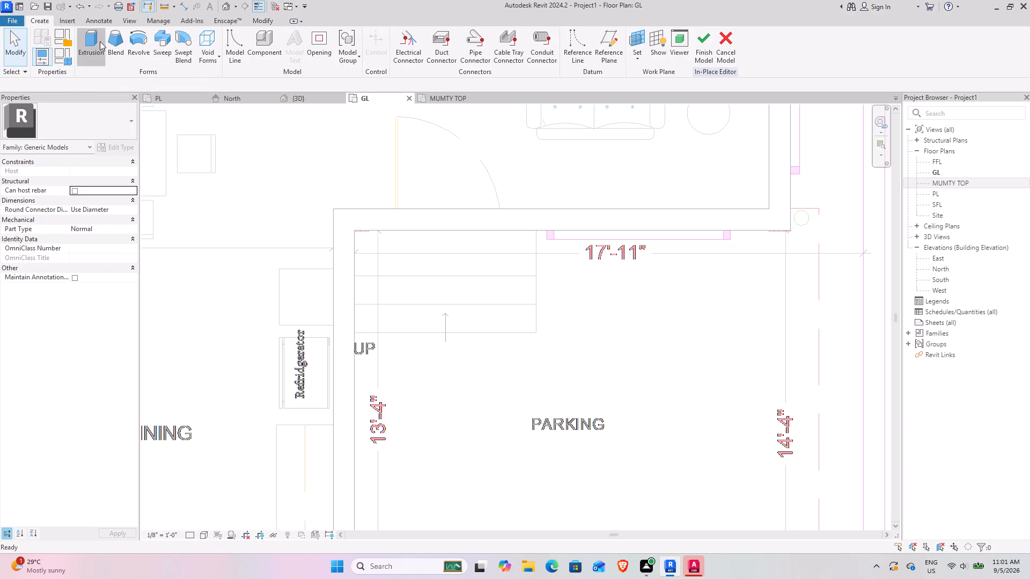
{"action": "left_click", "coordinate": [434, 36]}
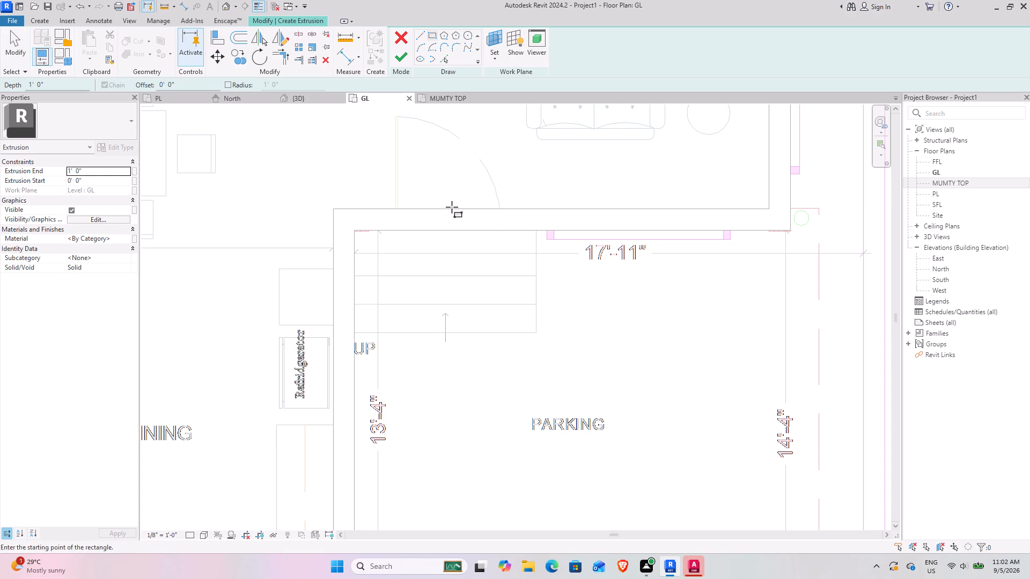
{"action": "left_click", "coordinate": [354, 308]}
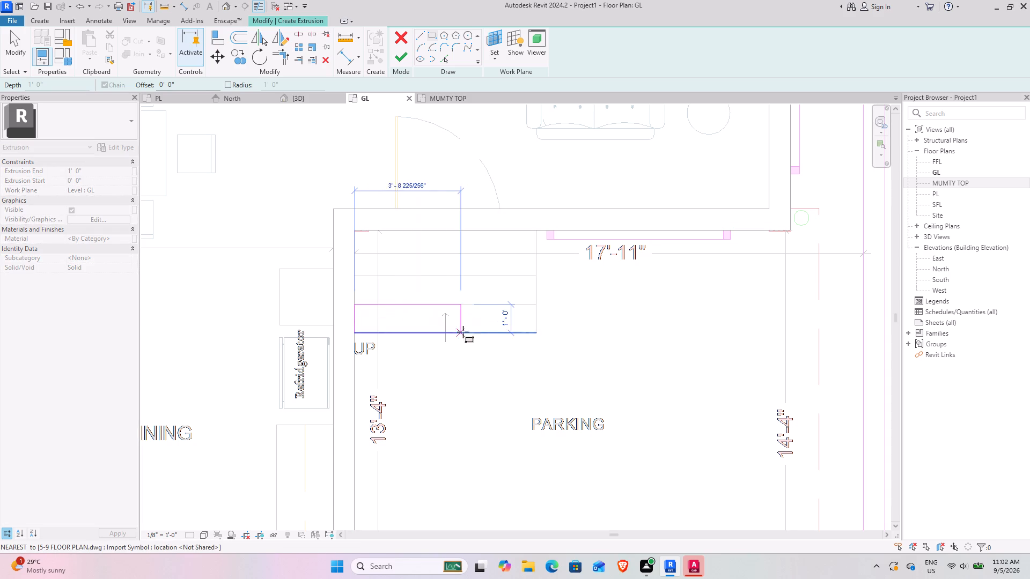
{"action": "left_click", "coordinate": [535, 329]}
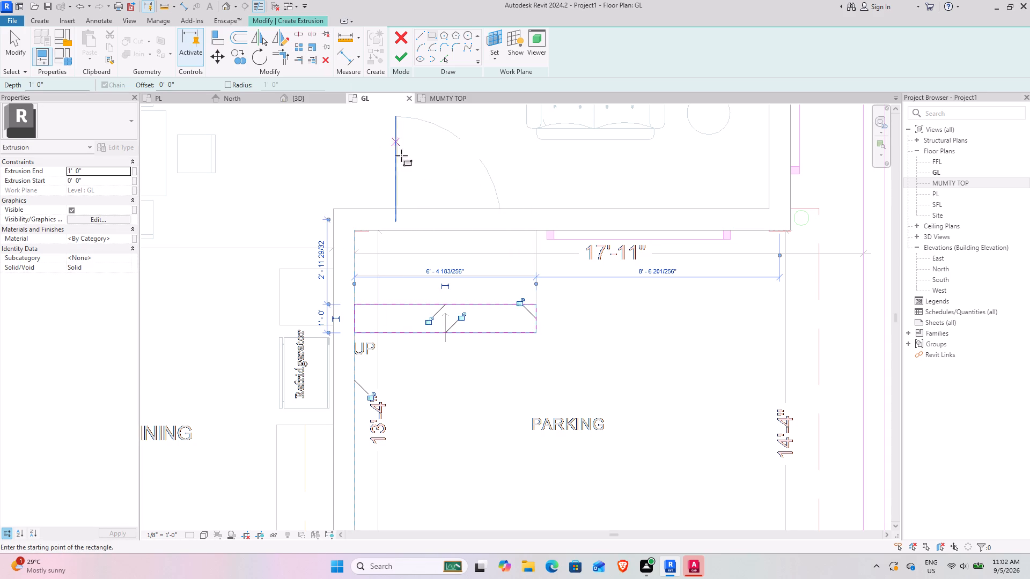
{"action": "scroll", "coordinate": [352, 232], "scroll_direction": "up", "scroll_amount": 3}
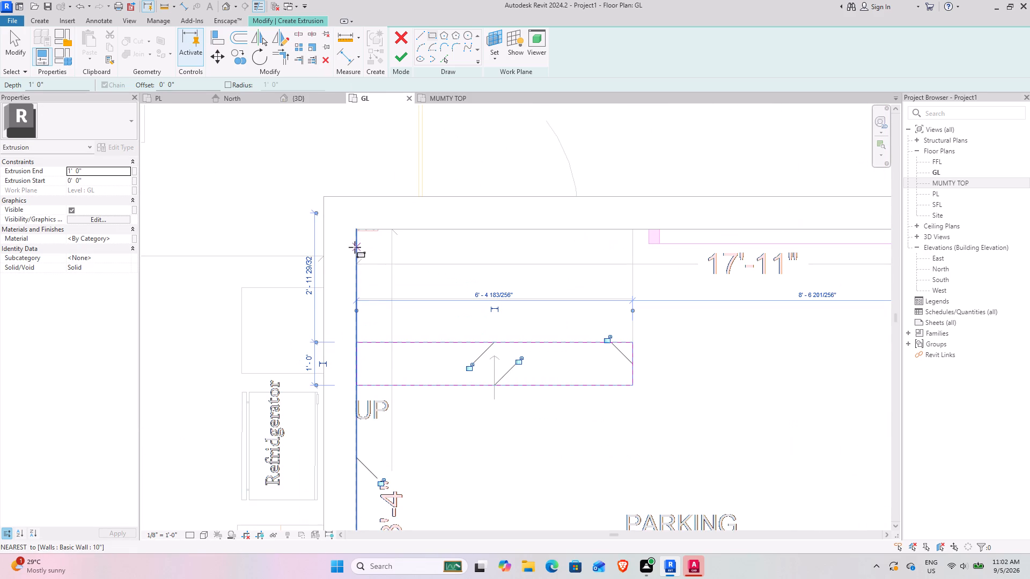
{"action": "left_click", "coordinate": [405, 53]}
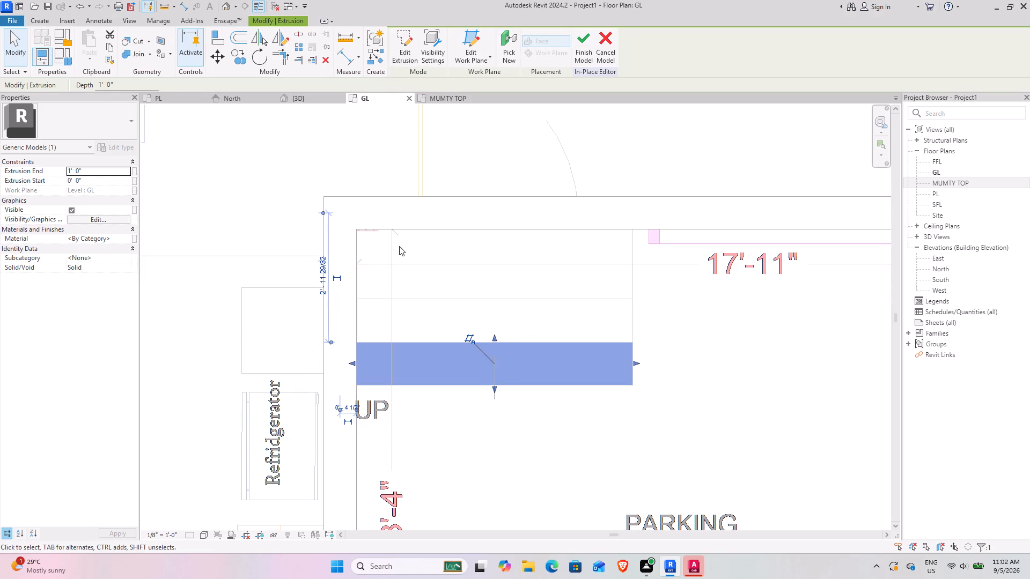
Copy the step extrusion onto the second step and against the house wall, and finish the in-place model.
{"action": "middle_click_drag", "start_coordinate": [392, 247], "coordinate": [310, 228]}
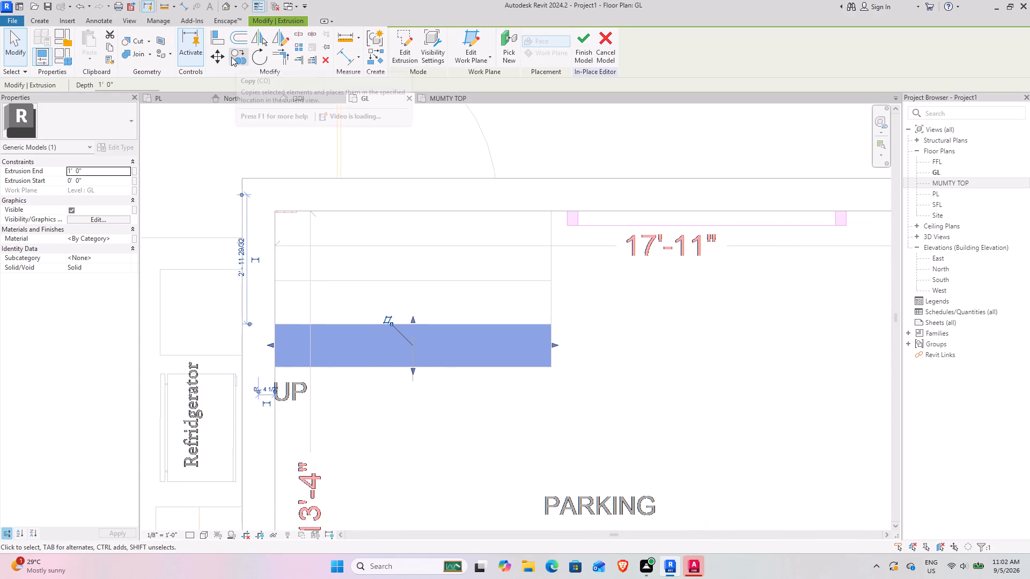
{"action": "left_click", "coordinate": [233, 57]}
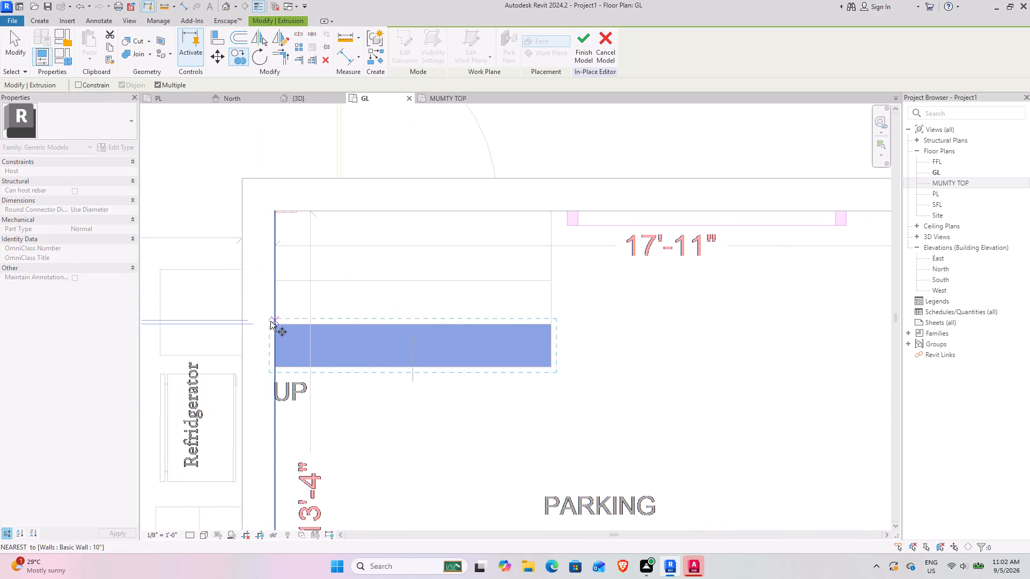
{"action": "left_click", "coordinate": [274, 326]}
{"action": "left_click", "coordinate": [277, 282]}
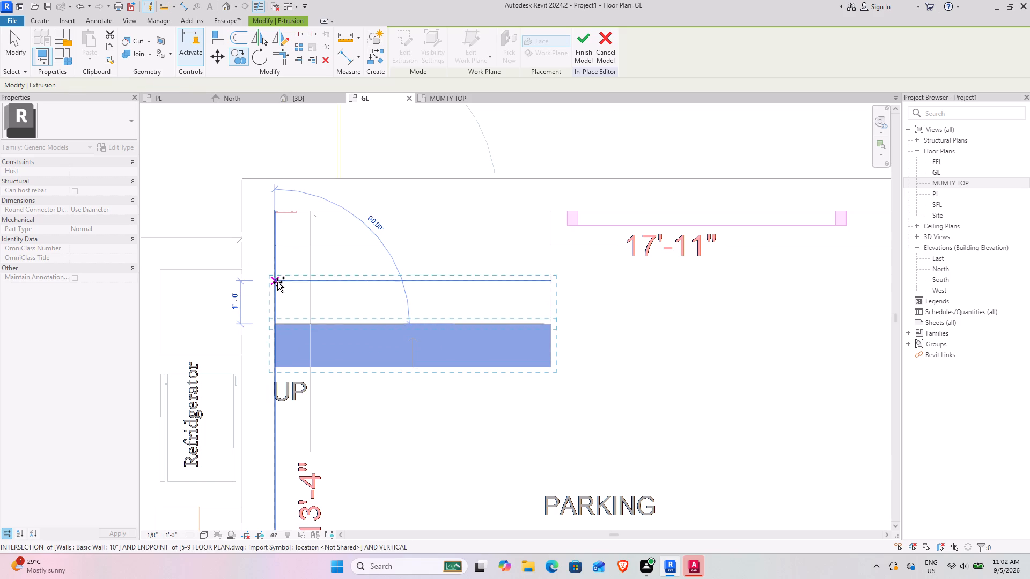
{"action": "left_click", "coordinate": [275, 215]}
{"action": "left_click", "coordinate": [12, 43]}
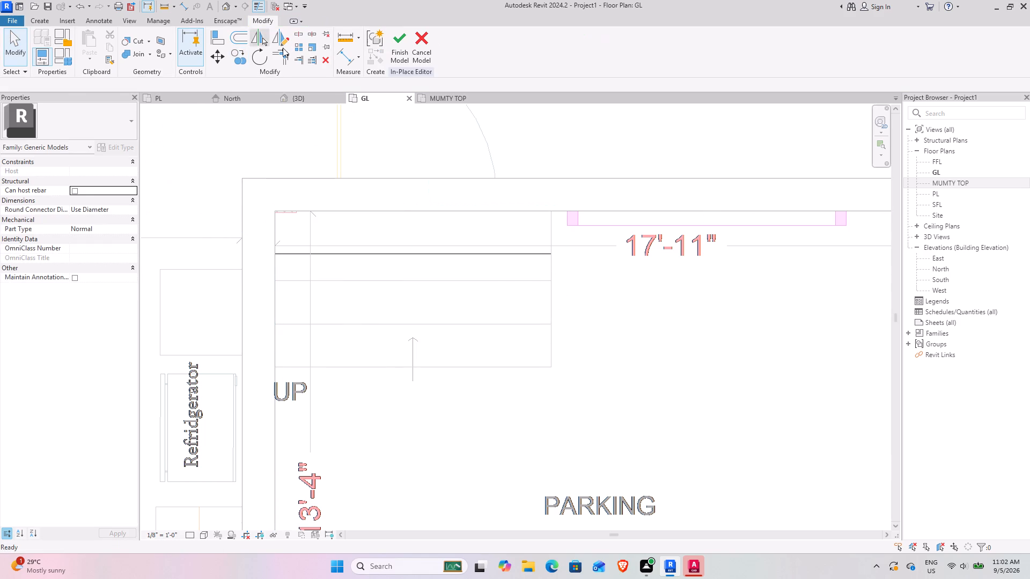
{"action": "left_click", "coordinate": [398, 51]}
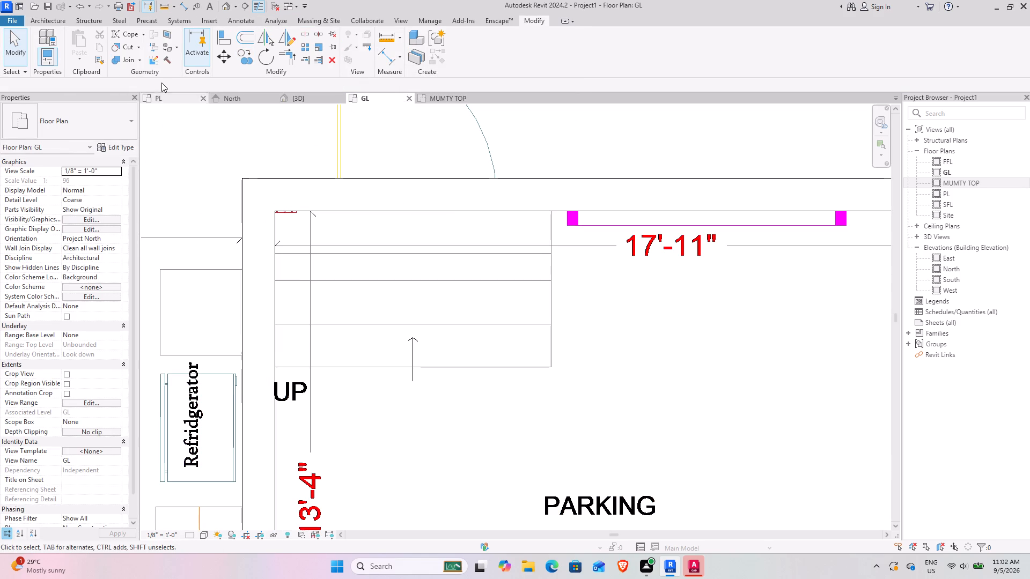
Check the entrance steps in 3D and, in the GL plan, stretch the step at the wall to meet the middle step.
{"action": "left_click", "coordinate": [308, 97]}
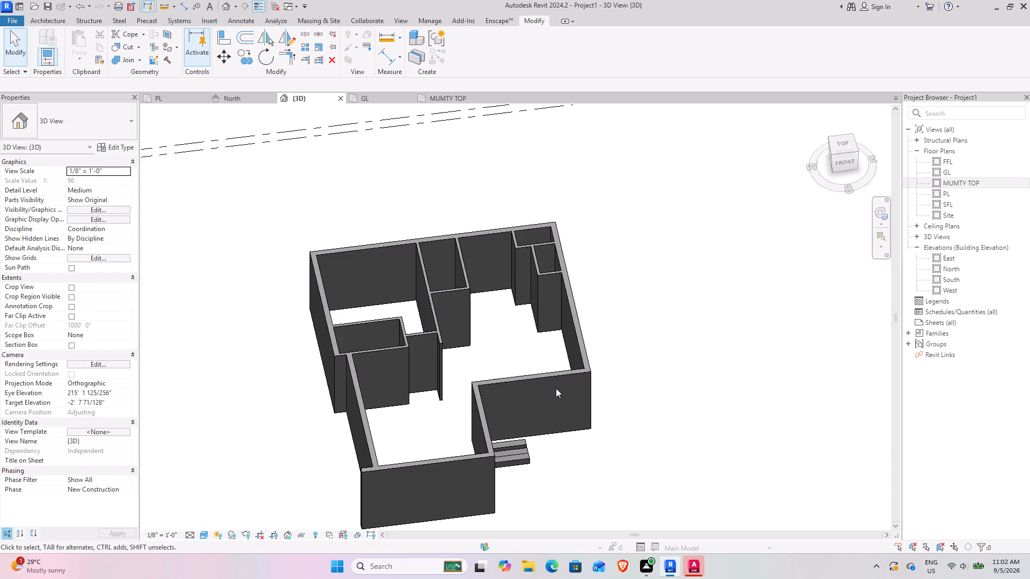
{"action": "middle_click_drag", "start_coordinate": [543, 388], "coordinate": [447, 381], "text": "shift"}
{"action": "middle_click_drag", "start_coordinate": [516, 235], "coordinate": [420, 454]}
{"action": "middle_click_drag", "start_coordinate": [470, 258], "coordinate": [447, 417]}
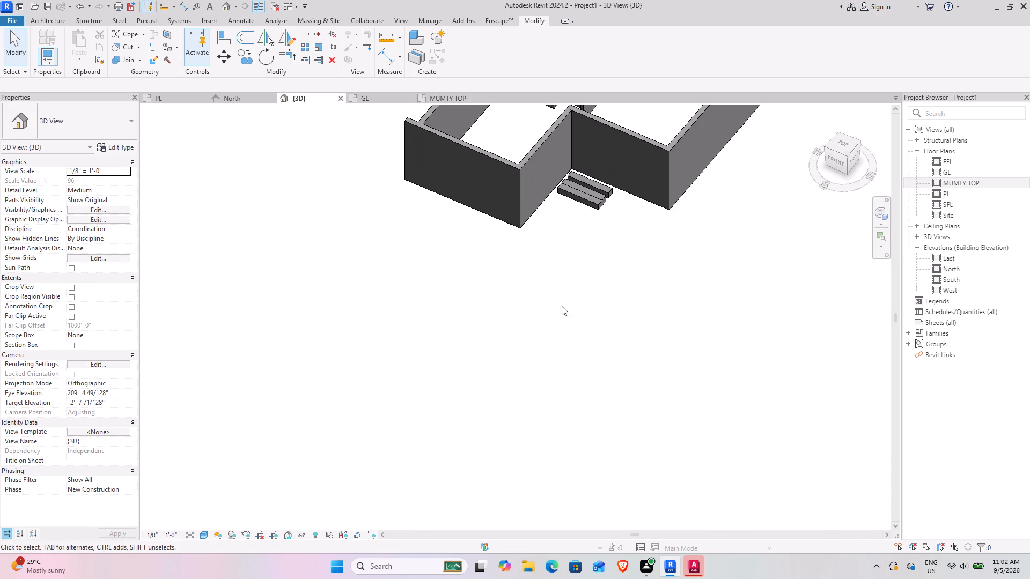
{"action": "middle_click_drag", "start_coordinate": [579, 272], "coordinate": [435, 383]}
{"action": "scroll", "coordinate": [437, 298], "scroll_direction": "up", "scroll_amount": 4}
{"action": "scroll", "coordinate": [480, 316], "scroll_direction": "up", "scroll_amount": 4}
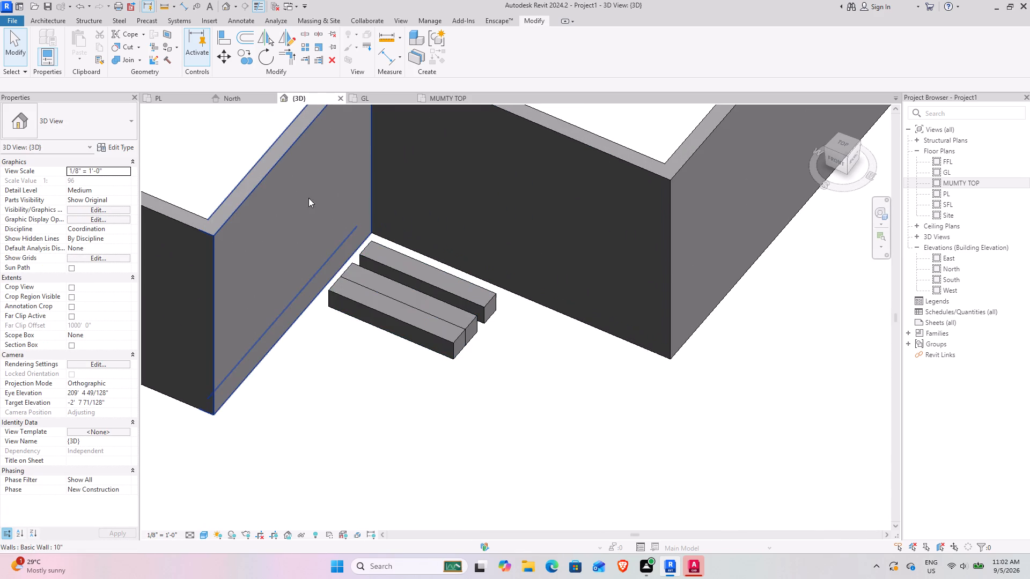
{"action": "left_click", "coordinate": [373, 296]}
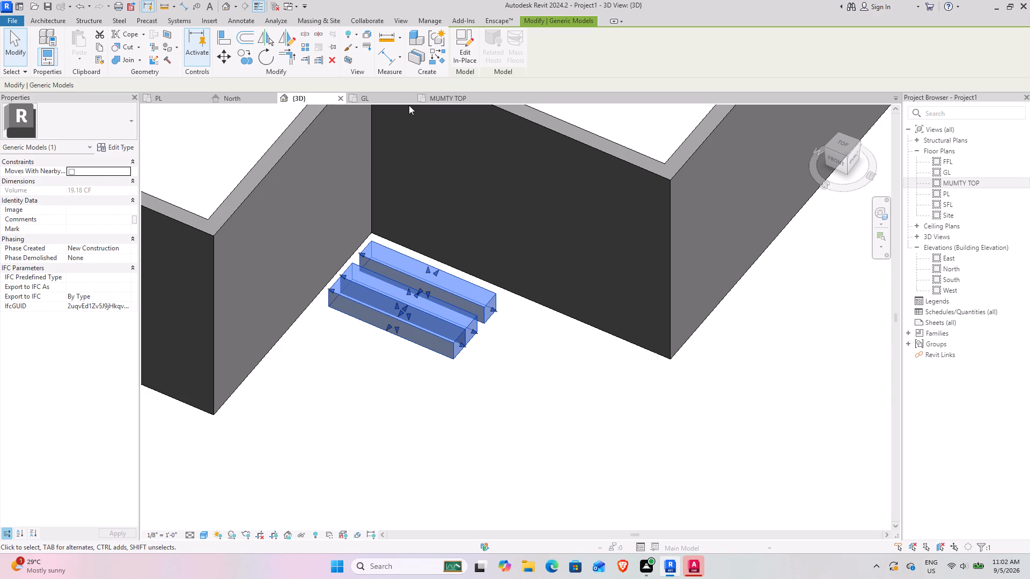
{"action": "left_click", "coordinate": [366, 102]}
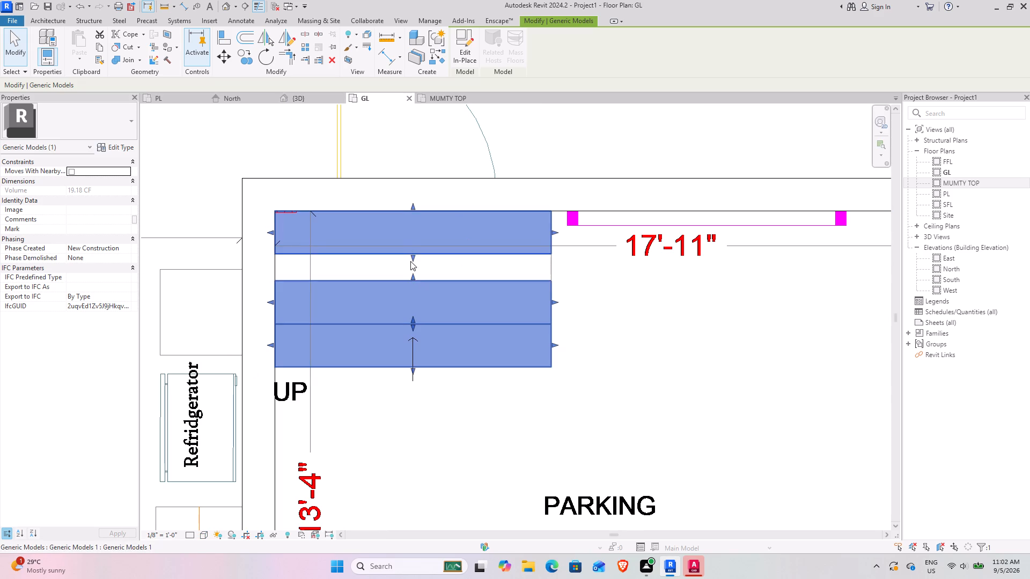
{"action": "left_click_drag", "start_coordinate": [414, 257], "coordinate": [409, 281]}
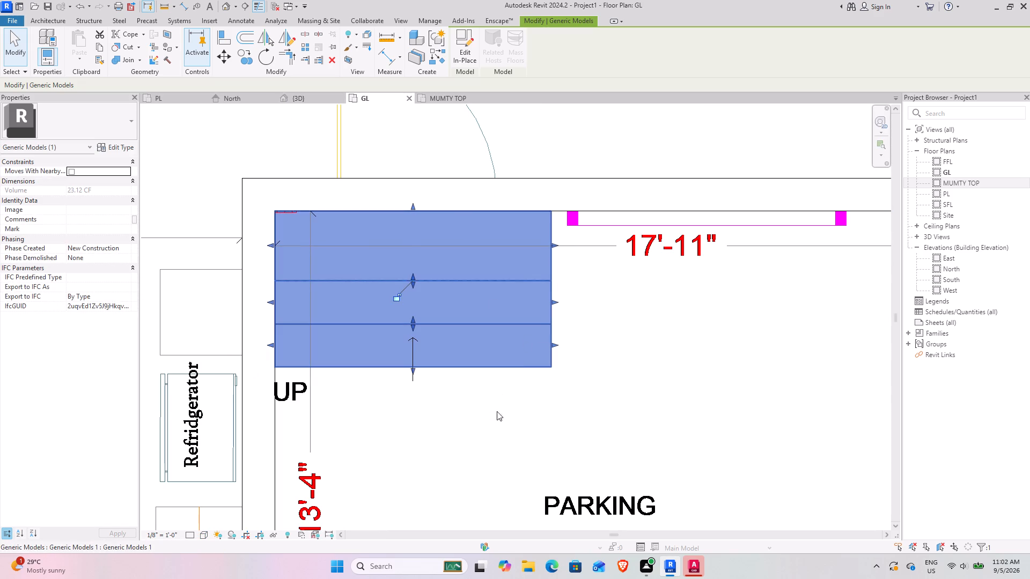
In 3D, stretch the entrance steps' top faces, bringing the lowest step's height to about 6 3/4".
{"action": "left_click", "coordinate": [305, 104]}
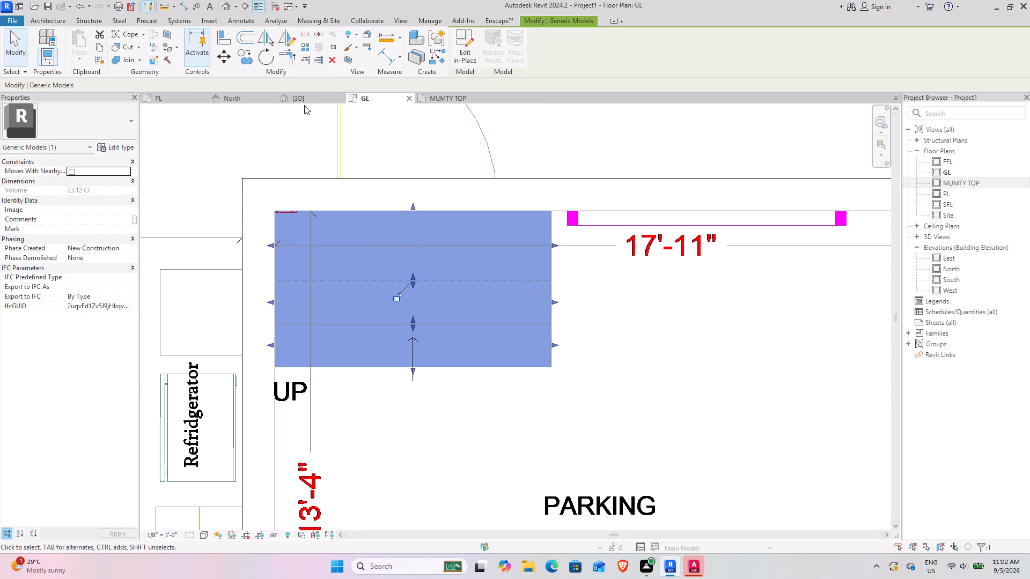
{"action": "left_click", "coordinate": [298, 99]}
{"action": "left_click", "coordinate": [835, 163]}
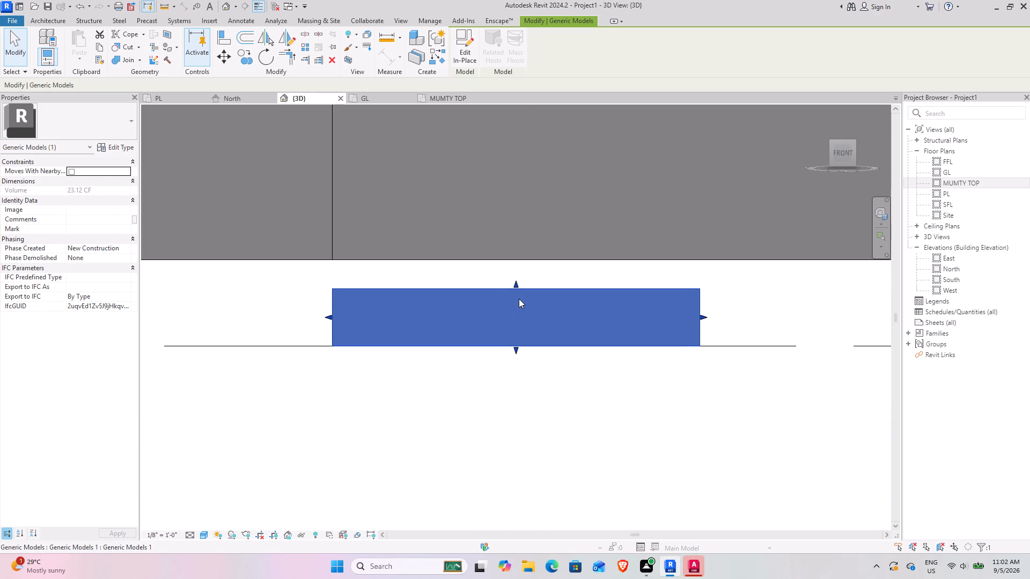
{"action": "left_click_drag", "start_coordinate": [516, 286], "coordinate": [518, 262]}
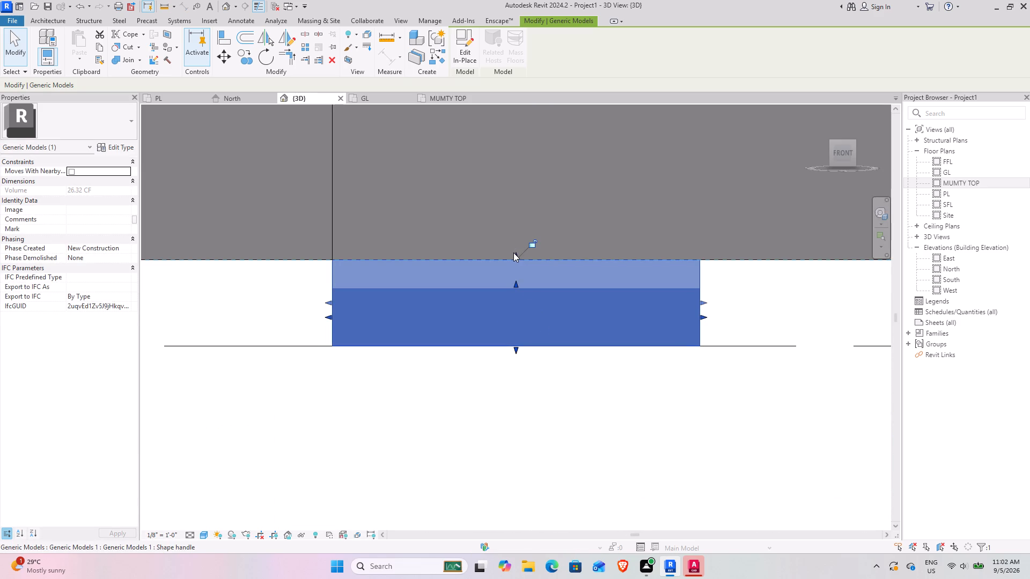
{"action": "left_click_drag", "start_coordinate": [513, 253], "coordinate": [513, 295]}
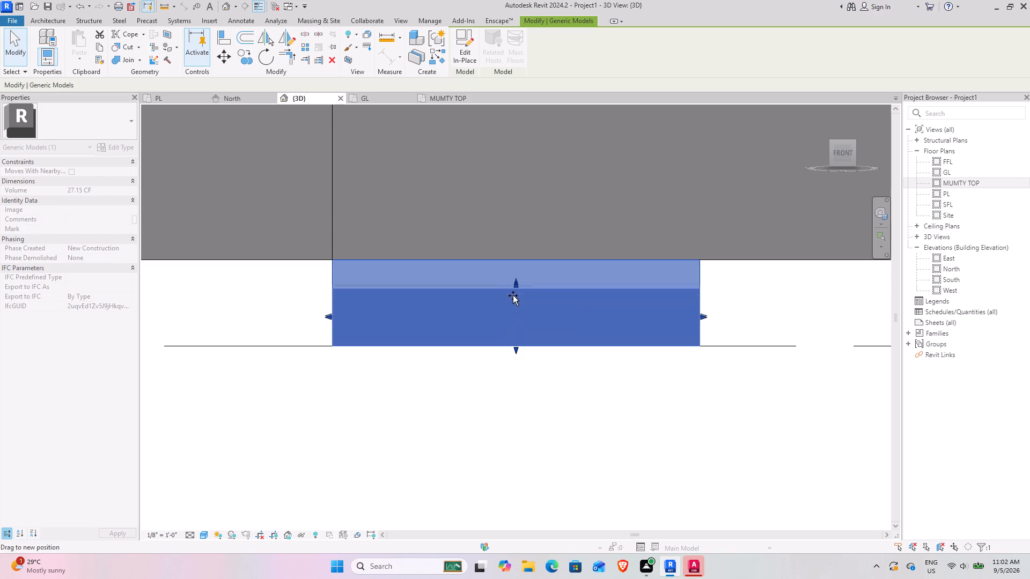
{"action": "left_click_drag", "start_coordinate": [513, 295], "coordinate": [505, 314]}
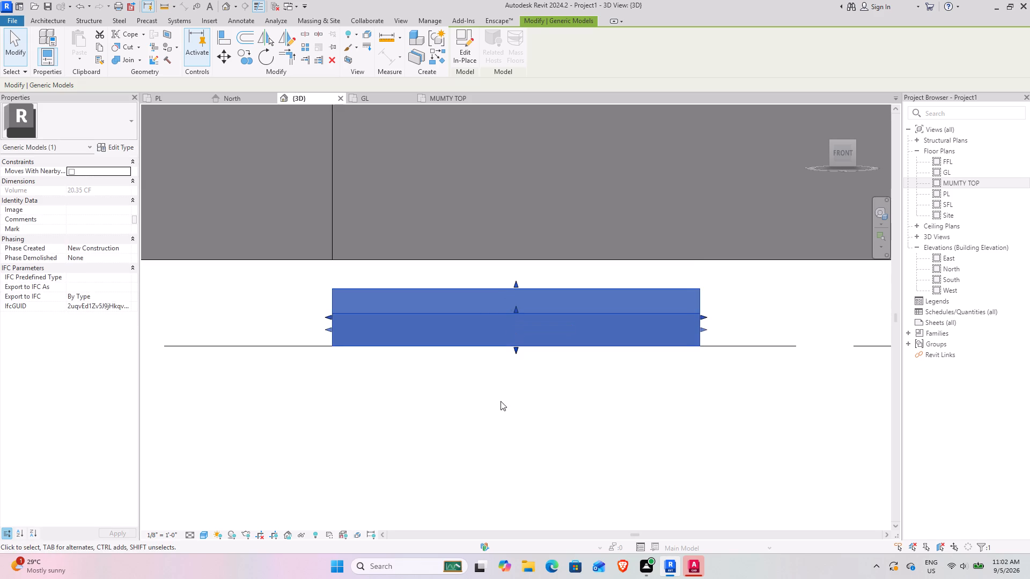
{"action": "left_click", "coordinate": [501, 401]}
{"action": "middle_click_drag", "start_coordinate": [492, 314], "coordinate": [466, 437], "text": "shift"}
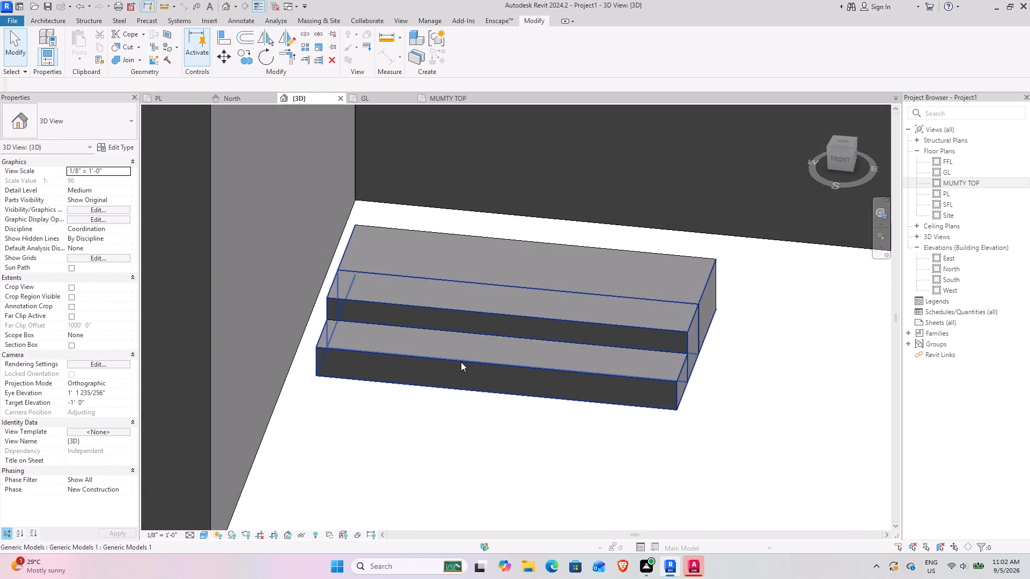
Edit the entrance steps model in place and set the lowest step's extrusion end to 6".
{"action": "left_click", "coordinate": [461, 363]}
{"action": "left_click", "coordinate": [473, 55]}
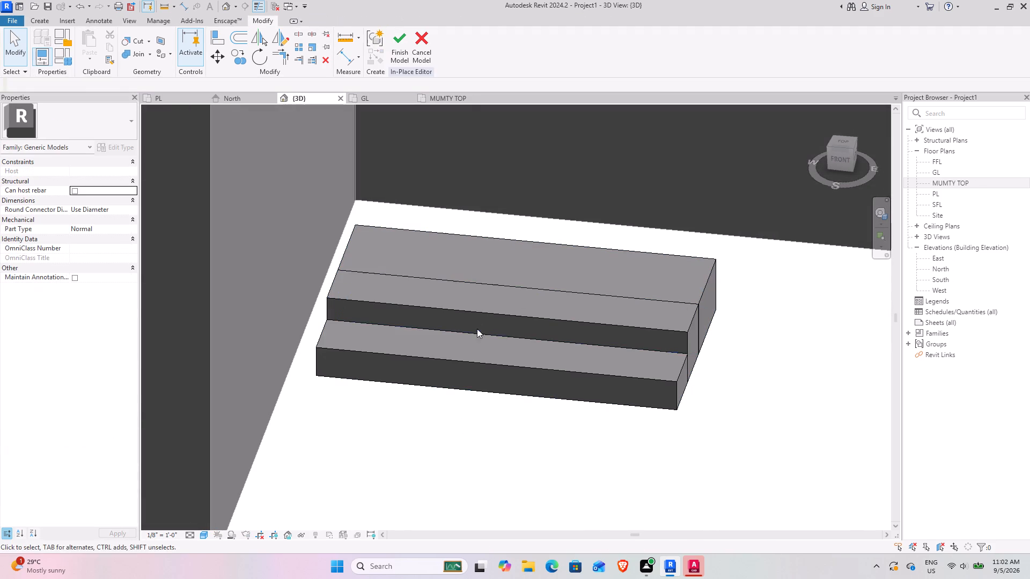
{"action": "left_click", "coordinate": [470, 362]}
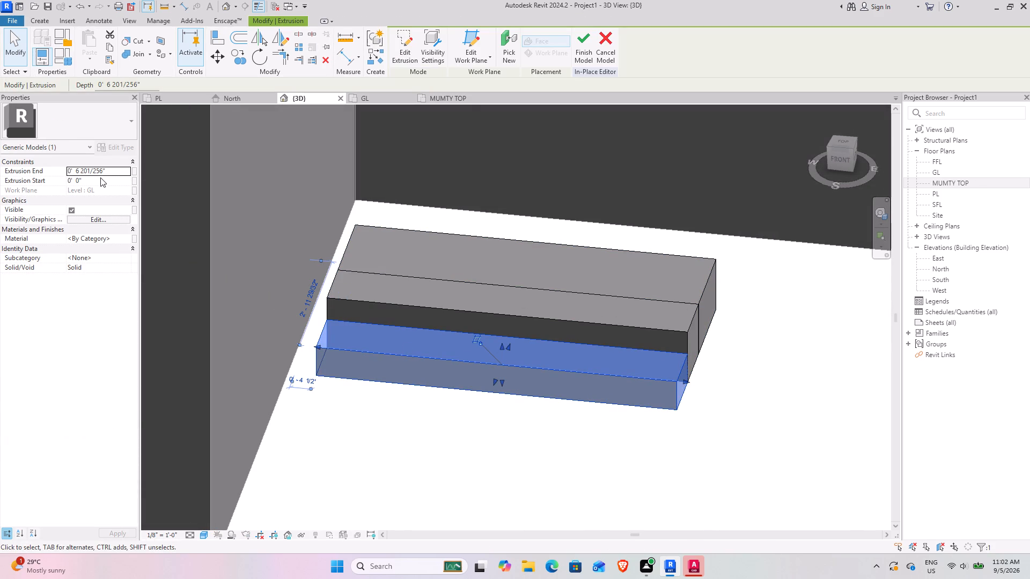
{"action": "left_click", "coordinate": [105, 173]}
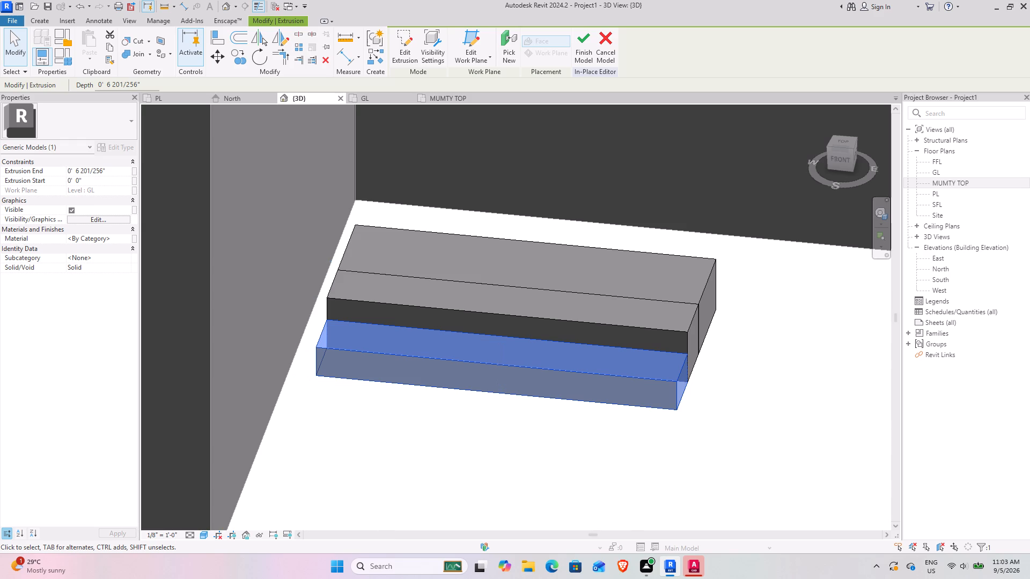
{"action": "double_click", "coordinate": [106, 173]}
{"action": "left_click_drag", "start_coordinate": [121, 174], "coordinate": [41, 181]}
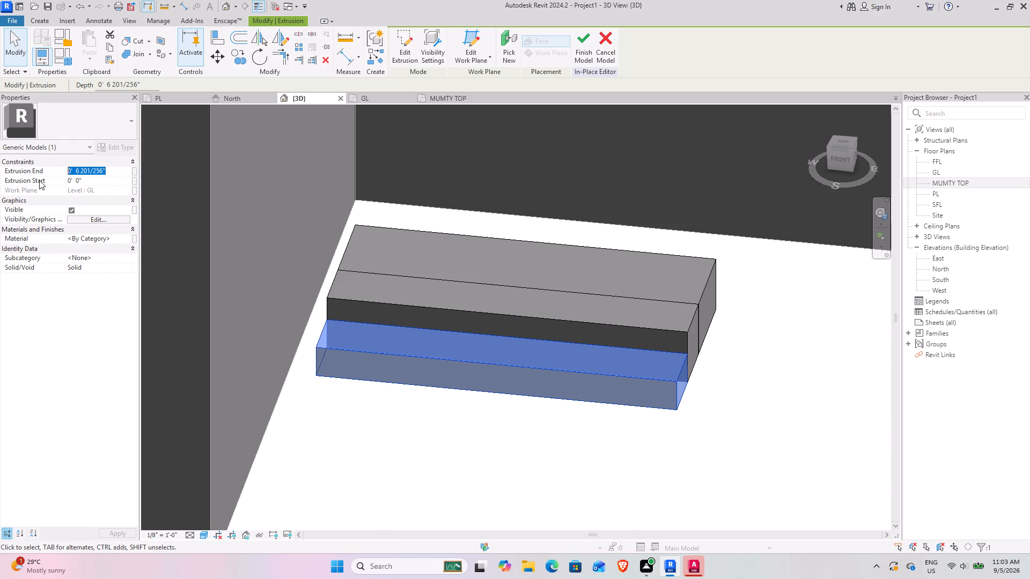
{"action": "type", "text": "6\""}
{"action": "key", "text": "Return"}
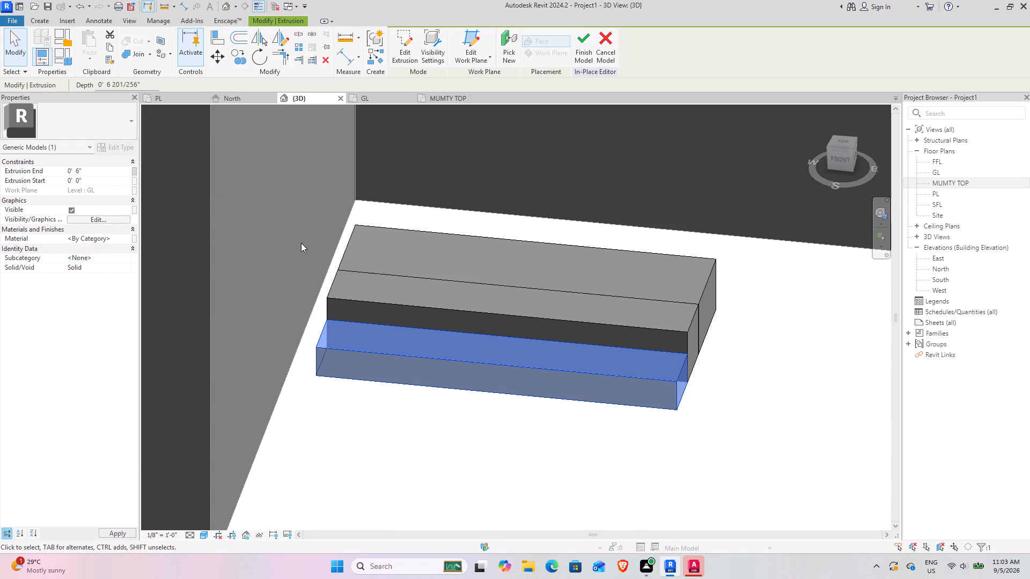
Set the extrusion end of the entrance step against the house wall to 1'-6".
{"action": "left_click", "coordinate": [453, 308]}
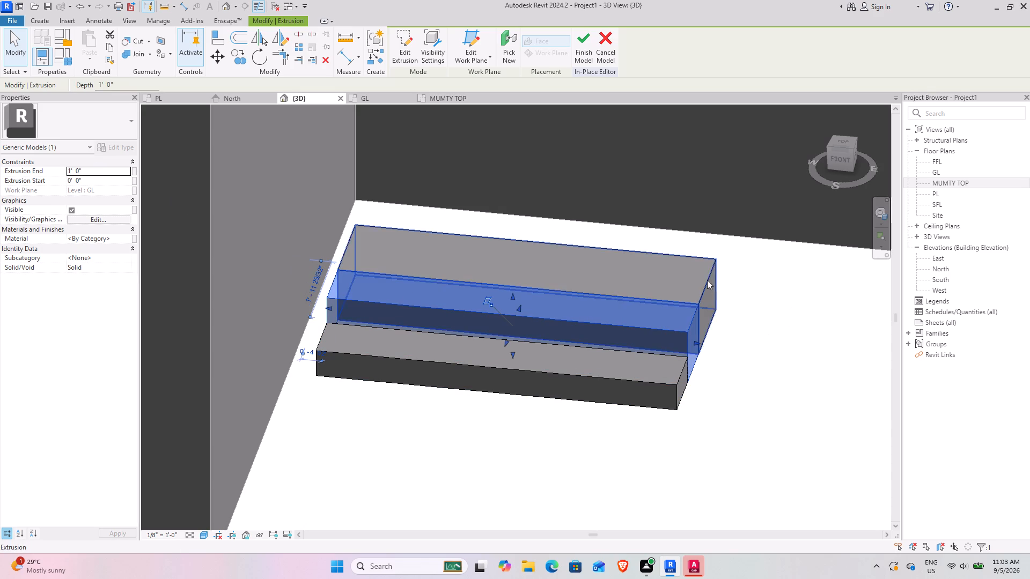
{"action": "left_click", "coordinate": [707, 280]}
{"action": "left_click", "coordinate": [117, 172]}
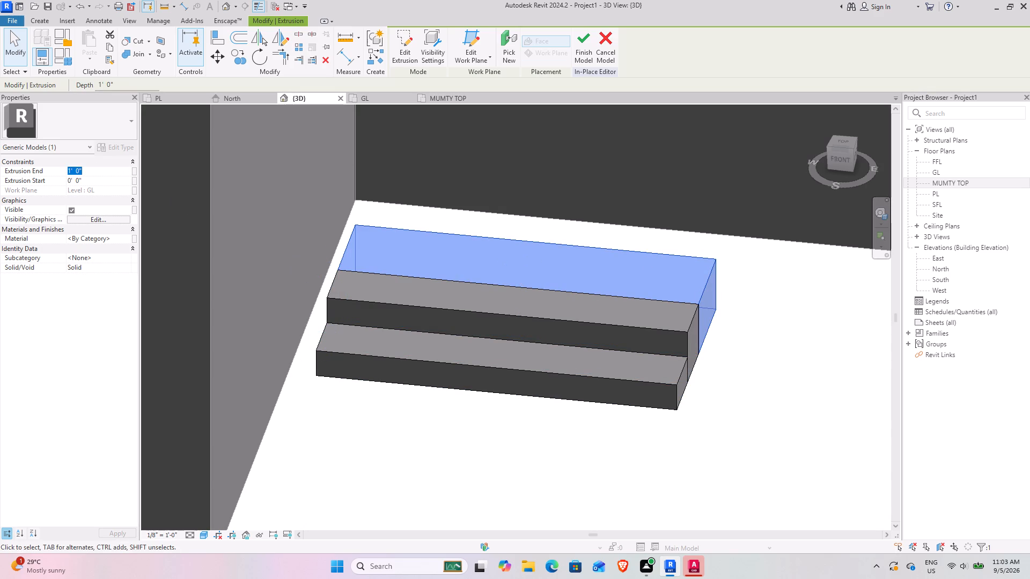
{"action": "type", "text": "1'6"}
{"action": "key", "text": "Return"}
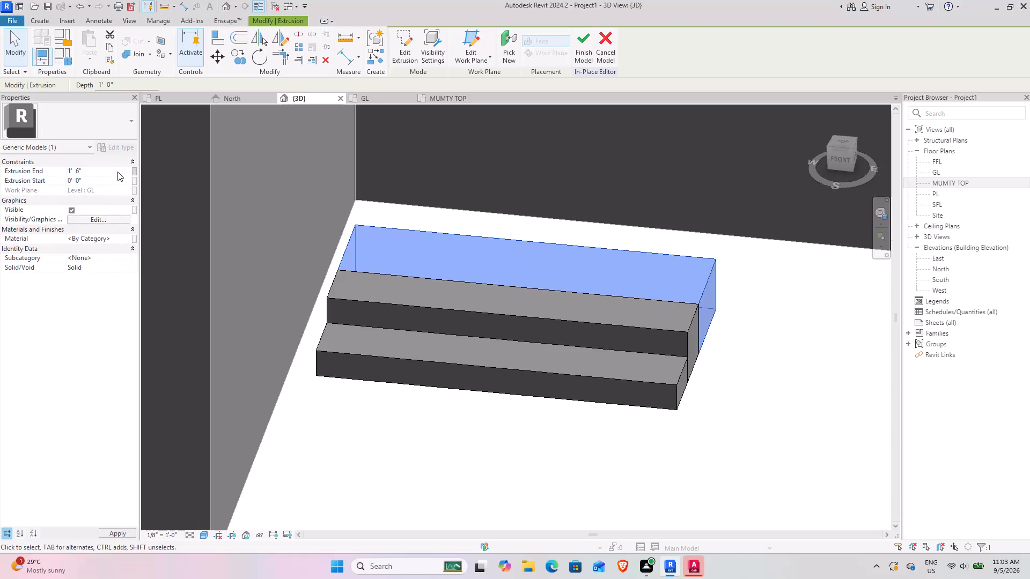
{"action": "left_click", "coordinate": [505, 458]}
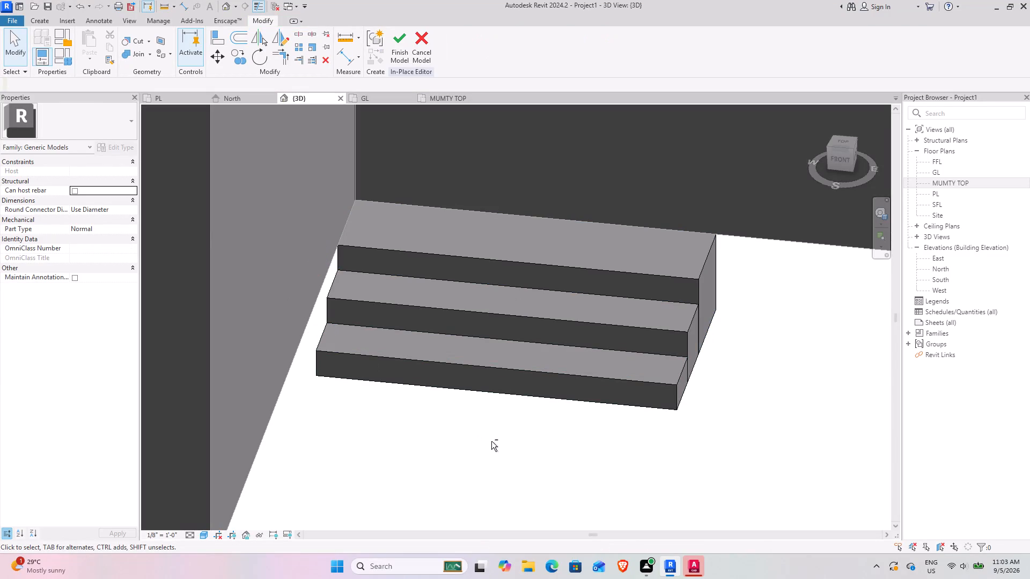
Inspect the three entrance steps from several angles in 3D, close up and together with the whole house.
{"action": "middle_click_drag", "start_coordinate": [490, 441], "coordinate": [322, 424], "text": "shift"}
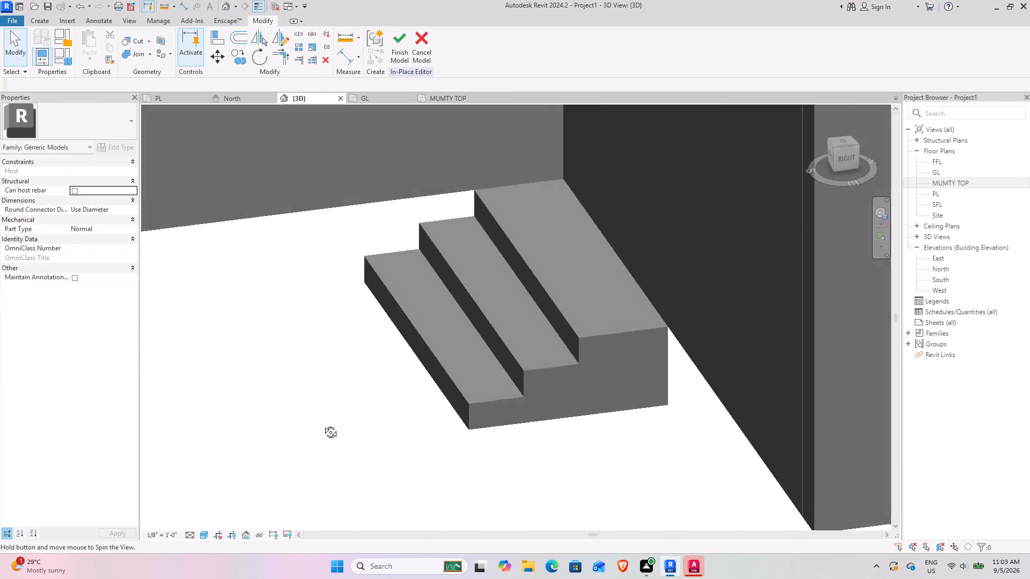
{"action": "middle_click_drag", "start_coordinate": [322, 424], "coordinate": [306, 428], "text": "shift"}
{"action": "scroll", "coordinate": [307, 428], "scroll_direction": "down", "scroll_amount": 4}
{"action": "middle_click_drag", "start_coordinate": [310, 430], "coordinate": [490, 461], "text": "shift"}
{"action": "scroll", "coordinate": [492, 459], "scroll_direction": "down", "scroll_amount": 4}
{"action": "middle_click_drag", "start_coordinate": [487, 473], "coordinate": [482, 469], "text": "shift"}
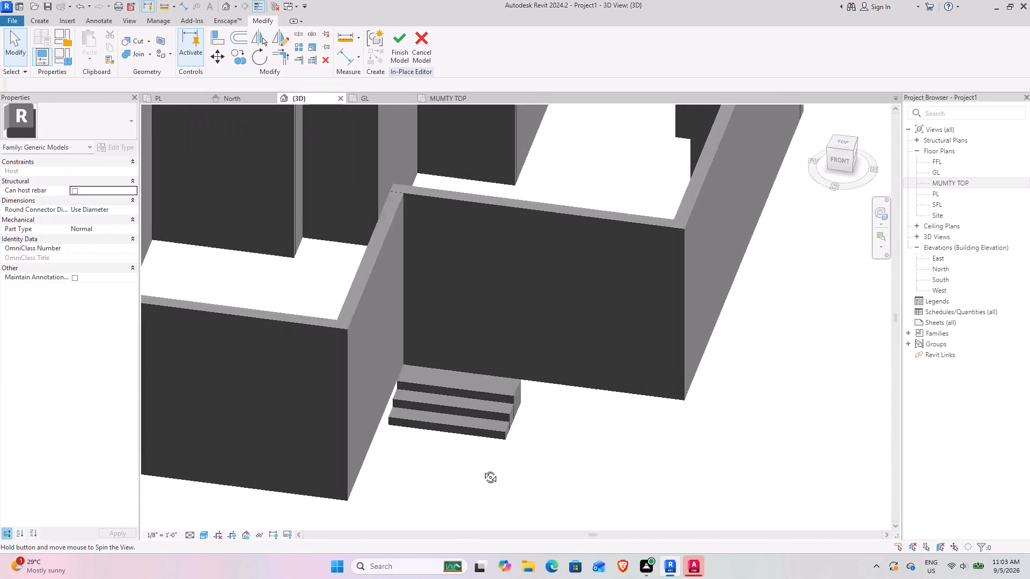
{"action": "middle_click_drag", "start_coordinate": [482, 469], "coordinate": [413, 434], "text": "shift"}
{"action": "scroll", "coordinate": [422, 451], "scroll_direction": "down", "scroll_amount": 4}
{"action": "middle_click_drag", "start_coordinate": [360, 456], "coordinate": [382, 453], "text": "shift"}
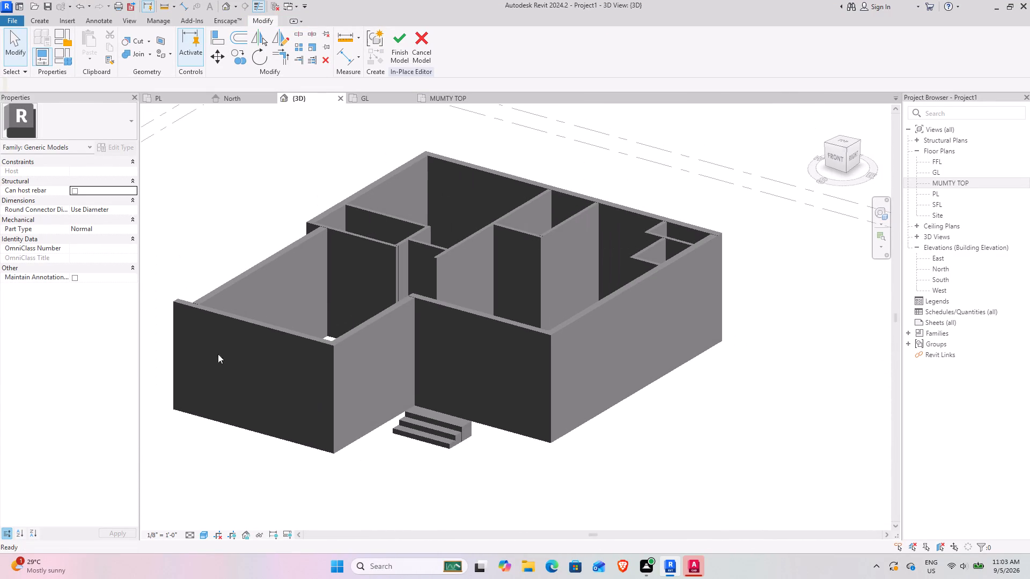
Return to the GL floor plan and finish the in-place entrance steps model.
{"action": "left_click", "coordinate": [186, 96]}
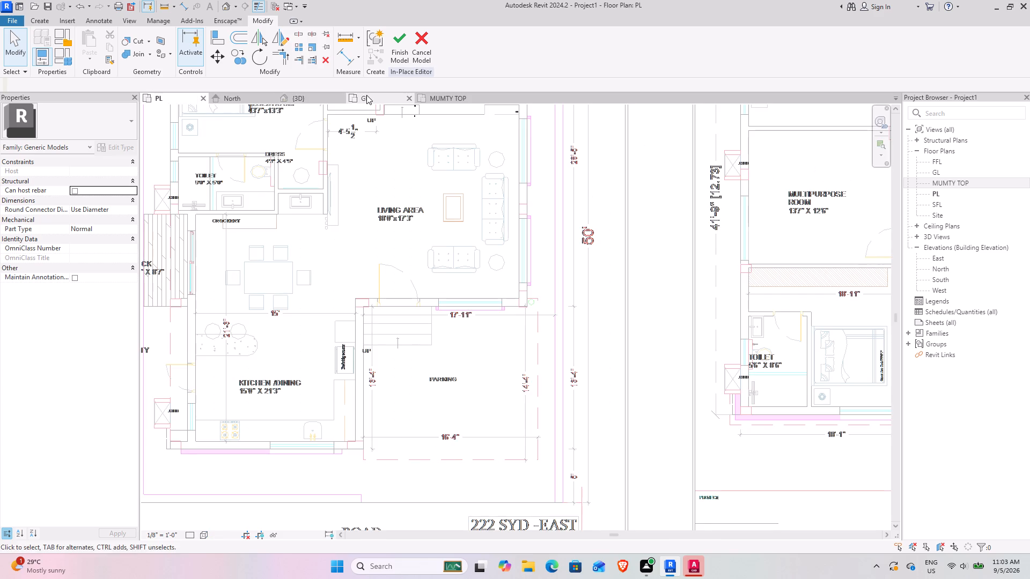
{"action": "left_click", "coordinate": [366, 95]}
{"action": "scroll", "coordinate": [384, 286], "scroll_direction": "down", "scroll_amount": 10}
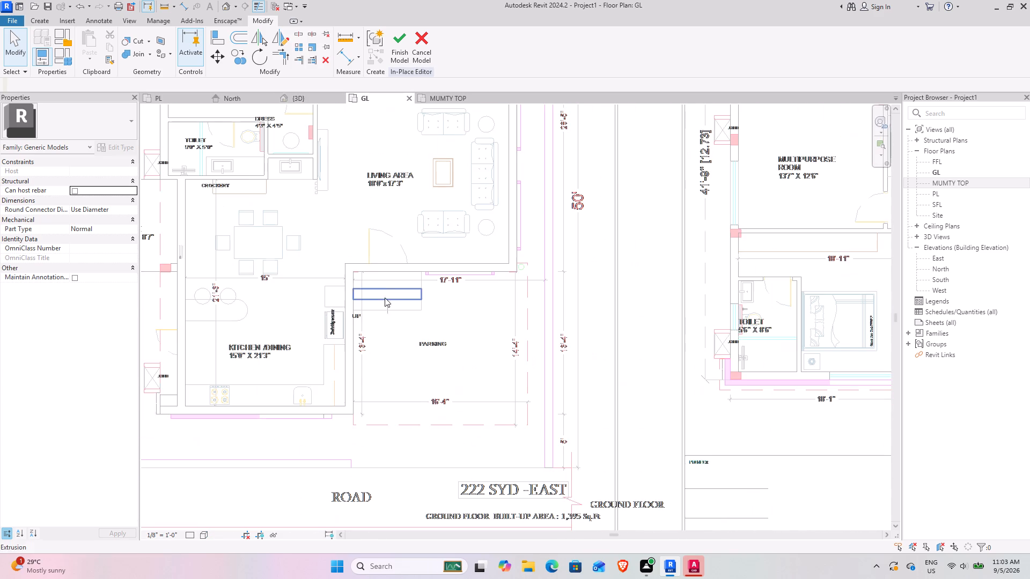
{"action": "middle_click_drag", "start_coordinate": [308, 307], "coordinate": [444, 350]}
{"action": "middle_click_drag", "start_coordinate": [421, 195], "coordinate": [413, 209]}
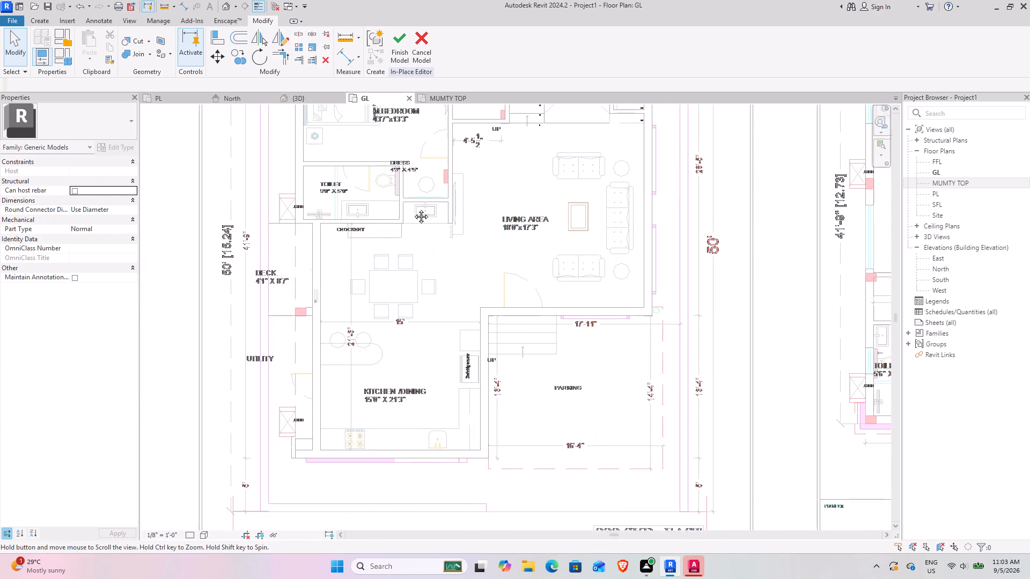
{"action": "middle_click_drag", "start_coordinate": [413, 209], "coordinate": [370, 283]}
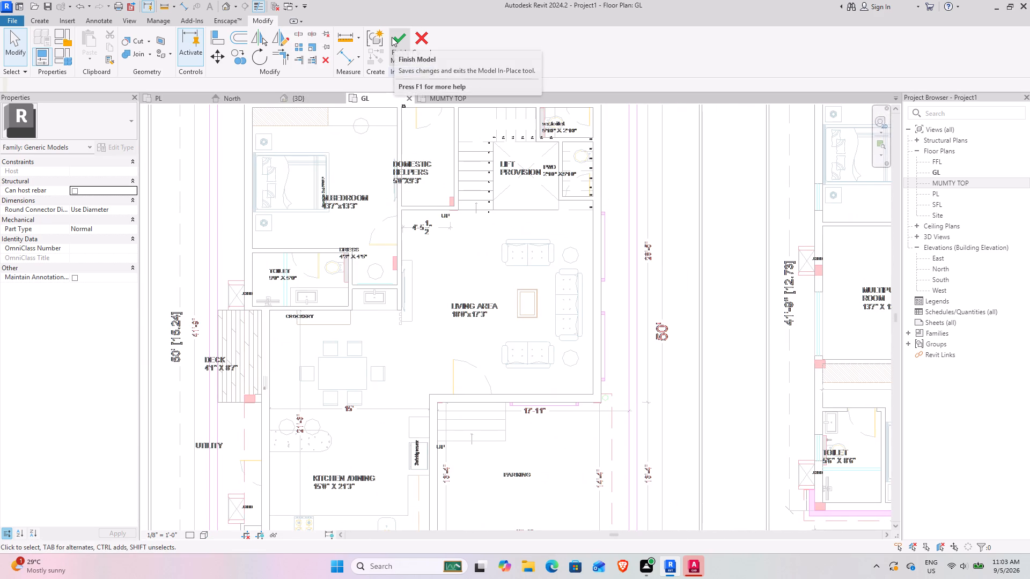
{"action": "left_click", "coordinate": [392, 37]}
Measure the width of the internal staircase's first flight beside the lift provision in the GL plan, without placing a dimension.
{"action": "middle_click_drag", "start_coordinate": [516, 305], "coordinate": [468, 270]}
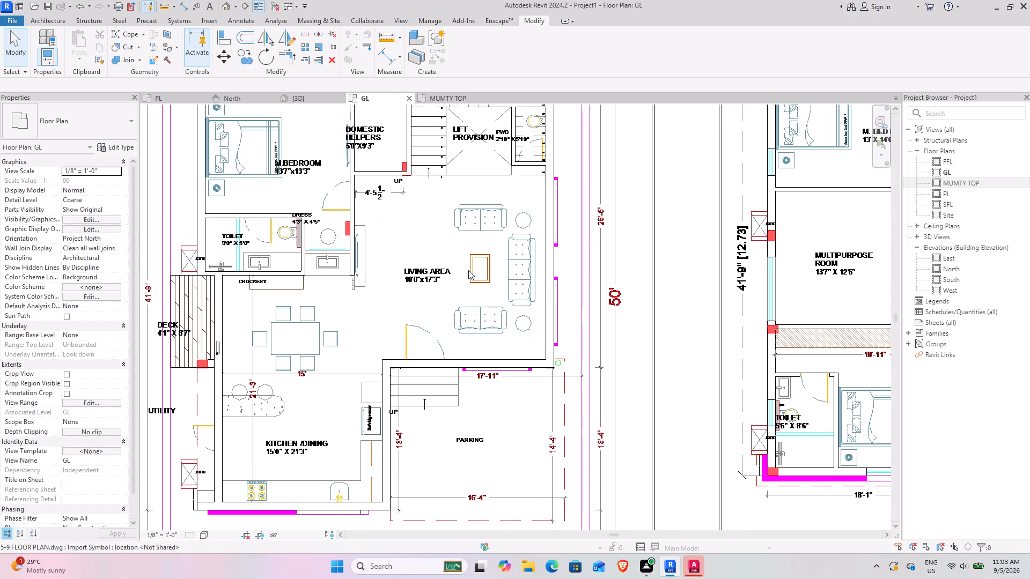
{"action": "middle_click_drag", "start_coordinate": [326, 328], "coordinate": [356, 299]}
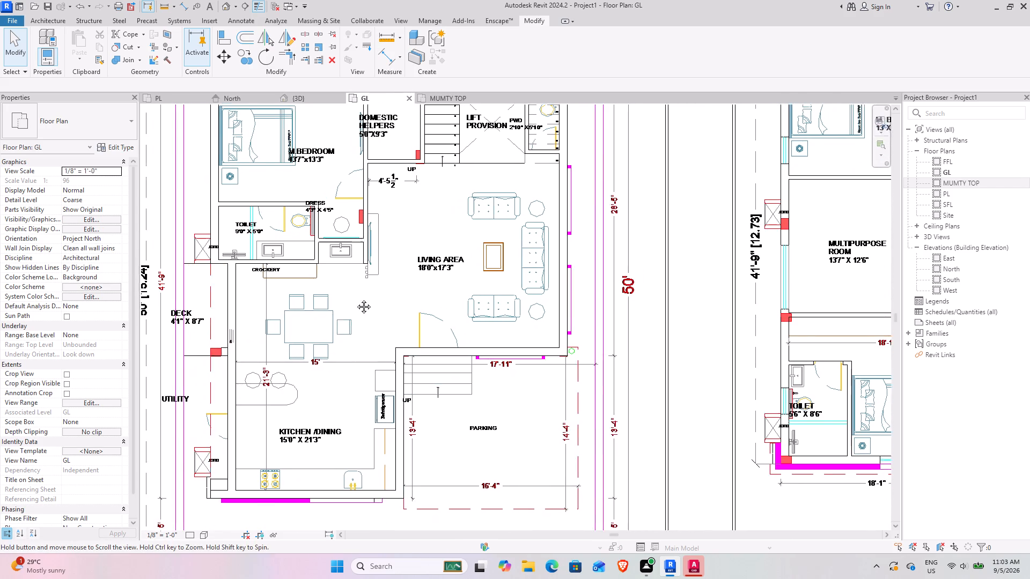
{"action": "middle_click_drag", "start_coordinate": [356, 299], "coordinate": [365, 277]}
{"action": "middle_click_drag", "start_coordinate": [357, 240], "coordinate": [317, 395]}
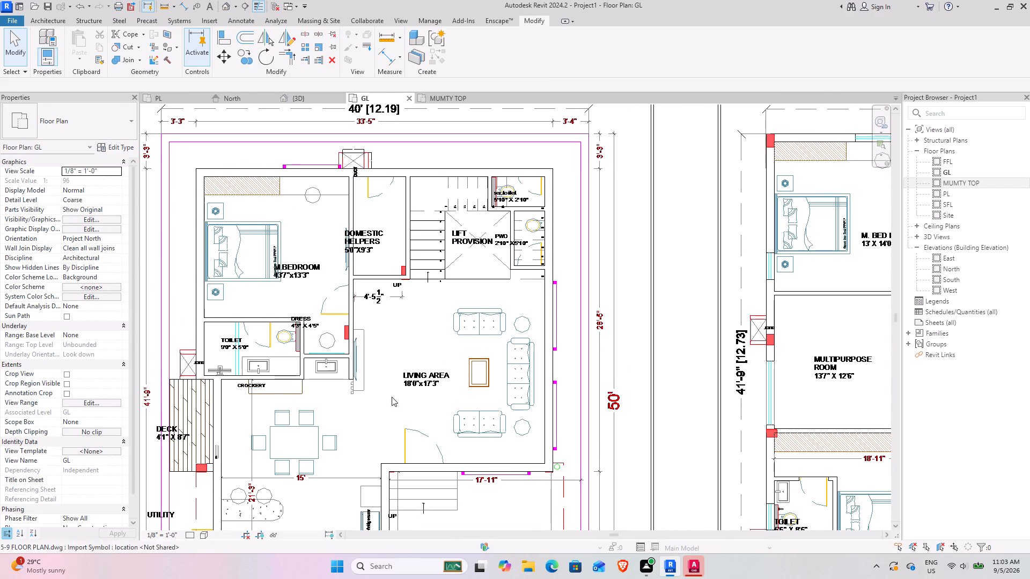
{"action": "middle_click_drag", "start_coordinate": [487, 294], "coordinate": [351, 373]}
{"action": "scroll", "coordinate": [332, 307], "scroll_direction": "up", "scroll_amount": 6}
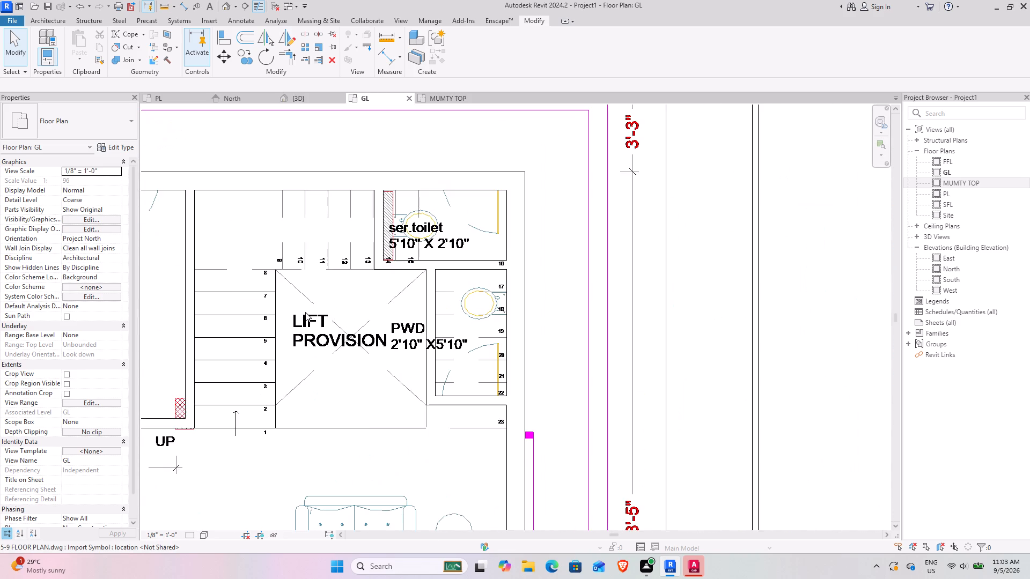
{"action": "middle_click_drag", "start_coordinate": [306, 315], "coordinate": [342, 382]}
{"action": "scroll", "coordinate": [308, 377], "scroll_direction": "up", "scroll_amount": 2}
{"action": "middle_click_drag", "start_coordinate": [276, 382], "coordinate": [308, 268]}
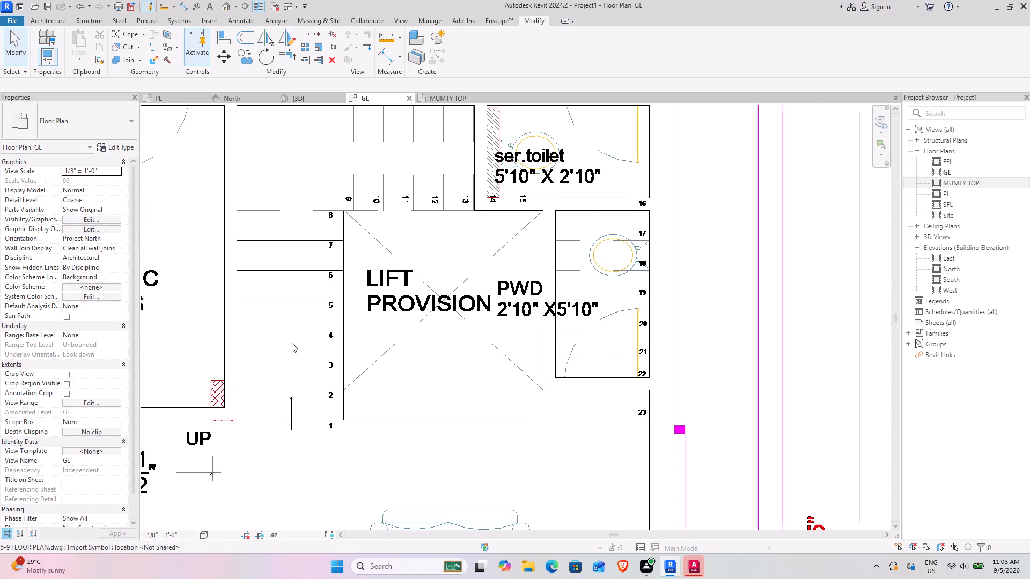
{"action": "left_click", "coordinate": [186, 6]}
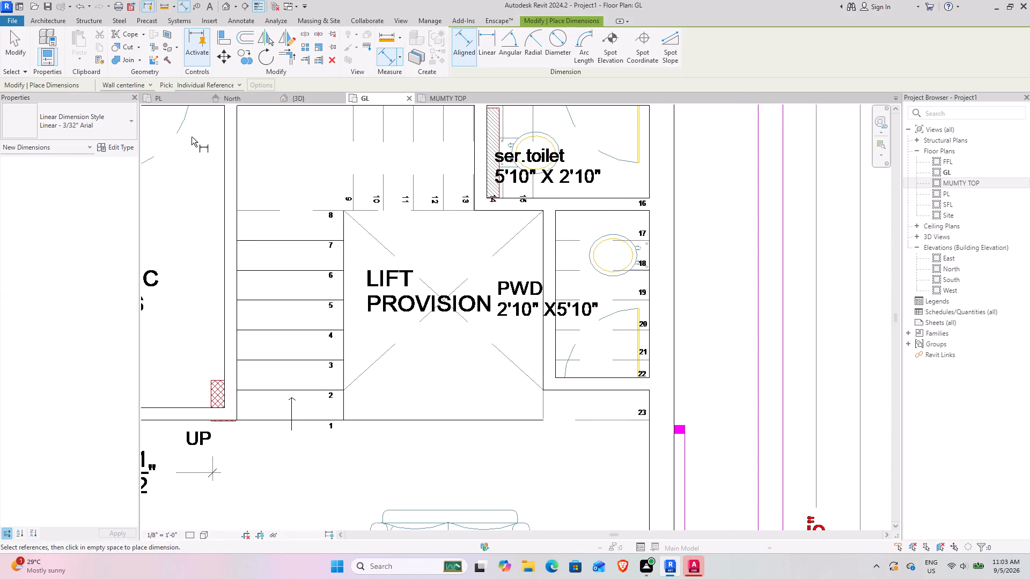
{"action": "left_click", "coordinate": [337, 405]}
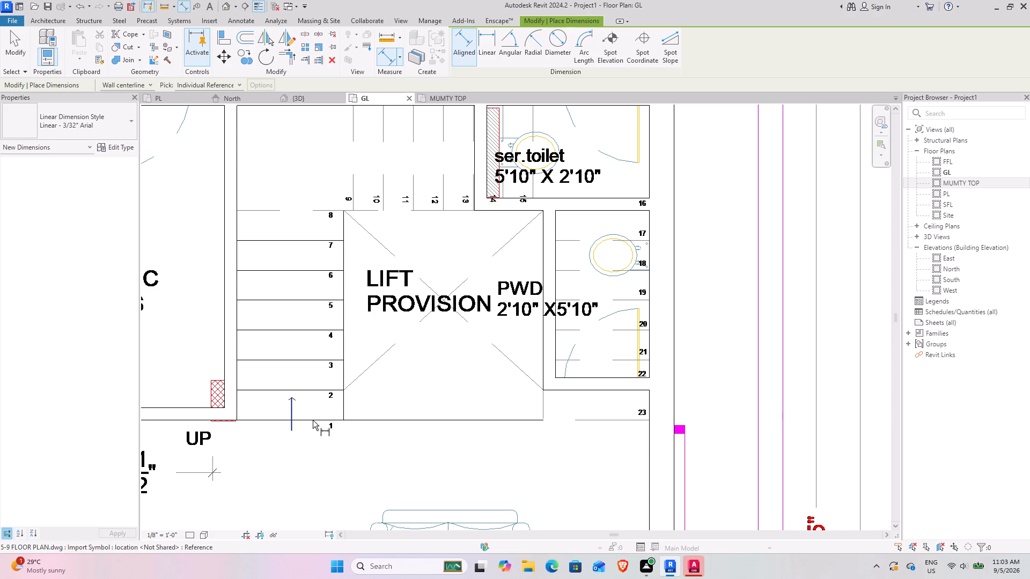
{"action": "left_click", "coordinate": [346, 410]}
{"action": "left_click", "coordinate": [239, 413]}
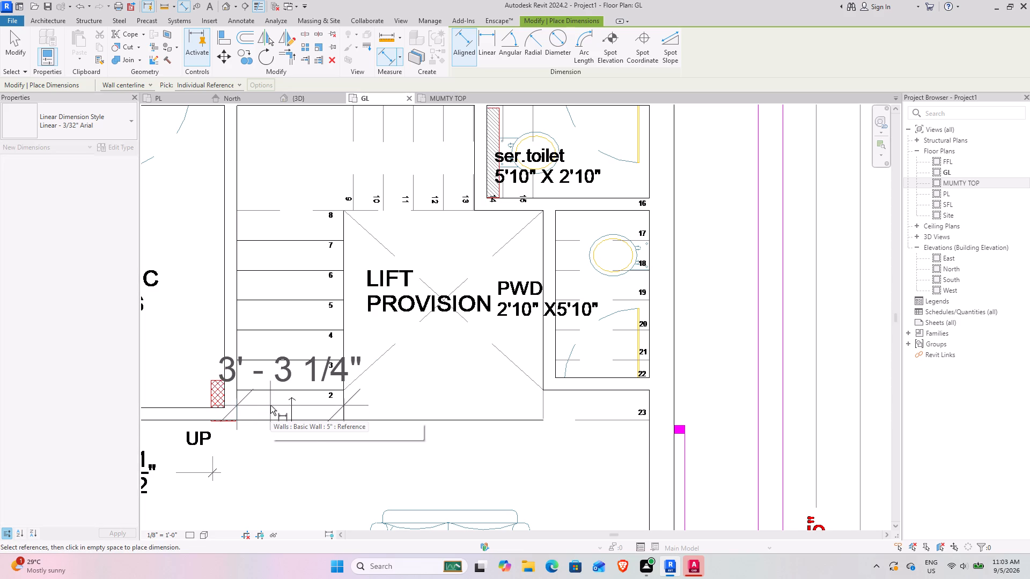
{"action": "key", "text": "Escape"}
{"action": "key", "text": "Escape"}
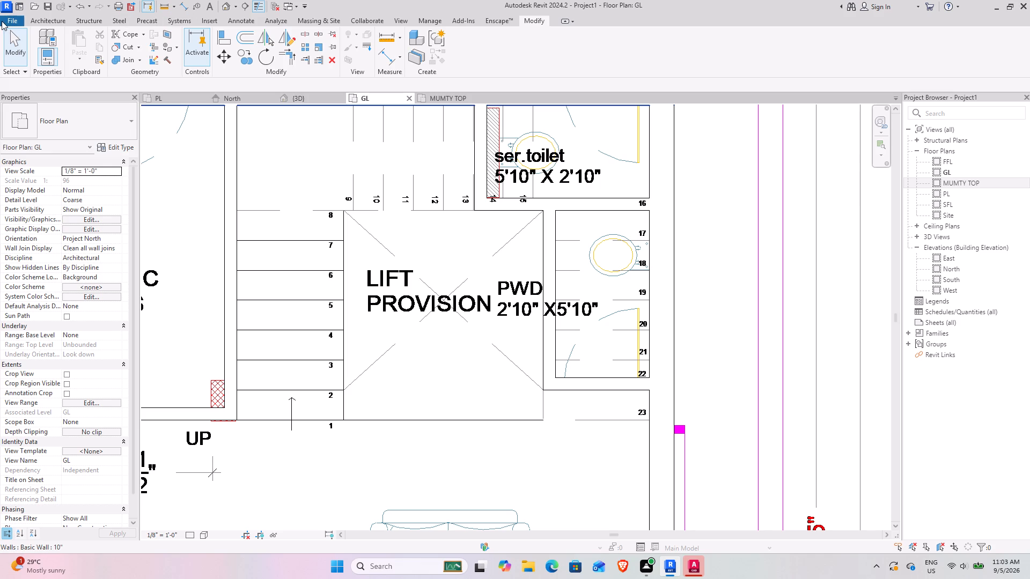
Start a stair with actual run width 3'-3 1/4", location line Run: Right and 23 desired risers.
{"action": "left_click", "coordinate": [47, 21]}
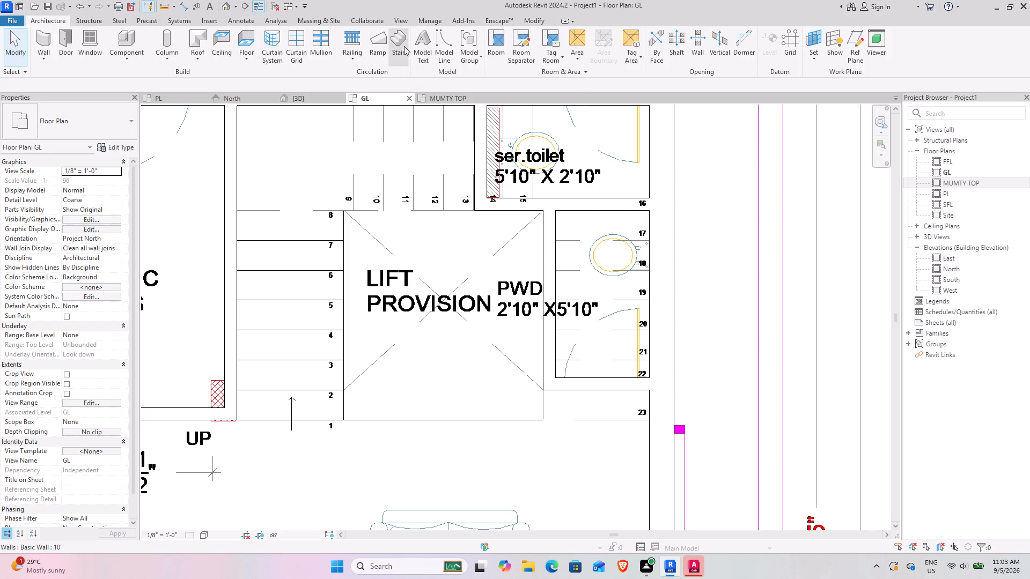
{"action": "left_click", "coordinate": [404, 46]}
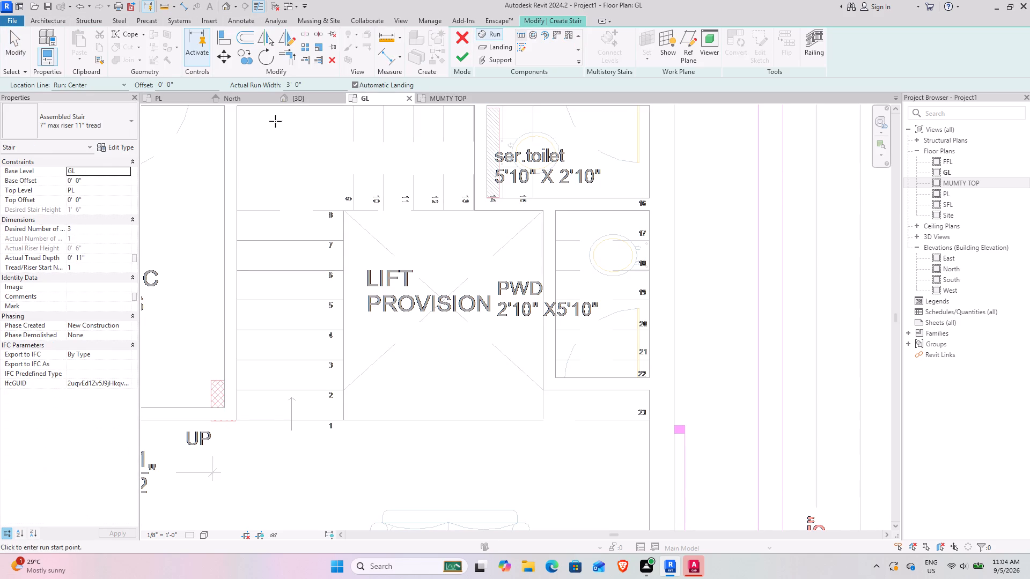
{"action": "left_click_drag", "start_coordinate": [316, 85], "coordinate": [246, 85]}
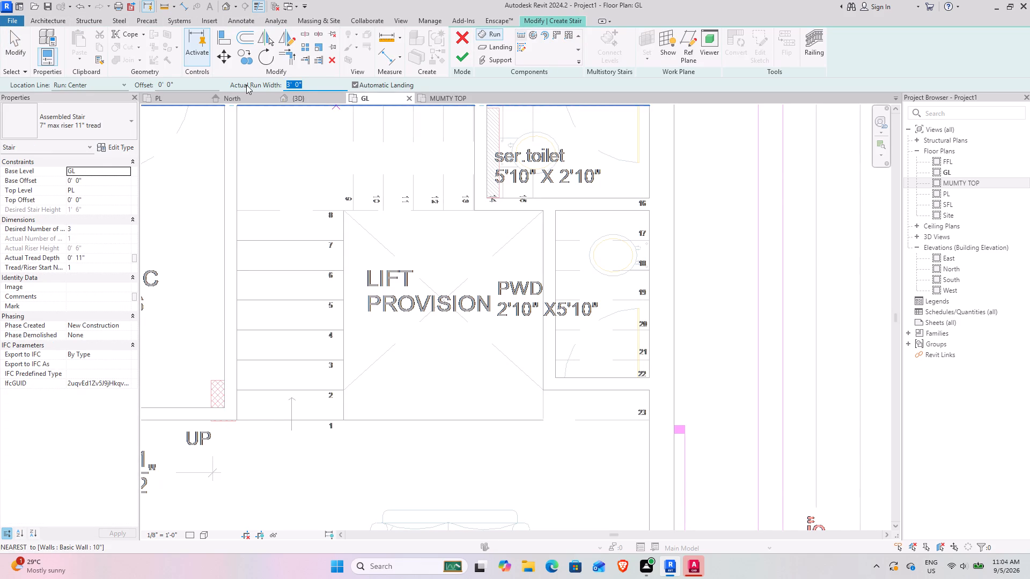
{"action": "type", "text": "3'3"}
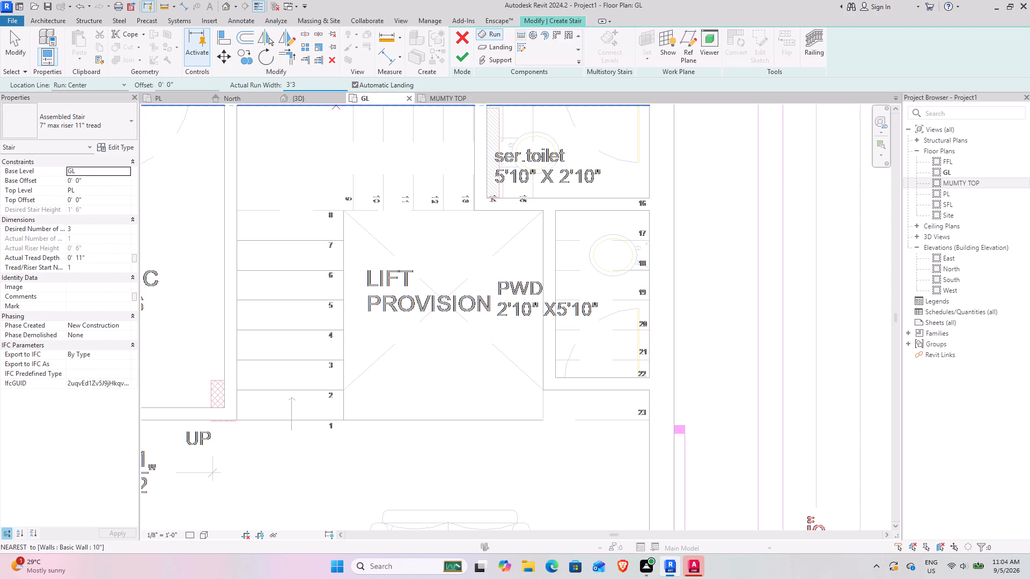
{"action": "key", "text": "space"}
{"action": "key", "text": "1"}
{"action": "type", "text": "/4"}
{"action": "key", "text": "Return"}
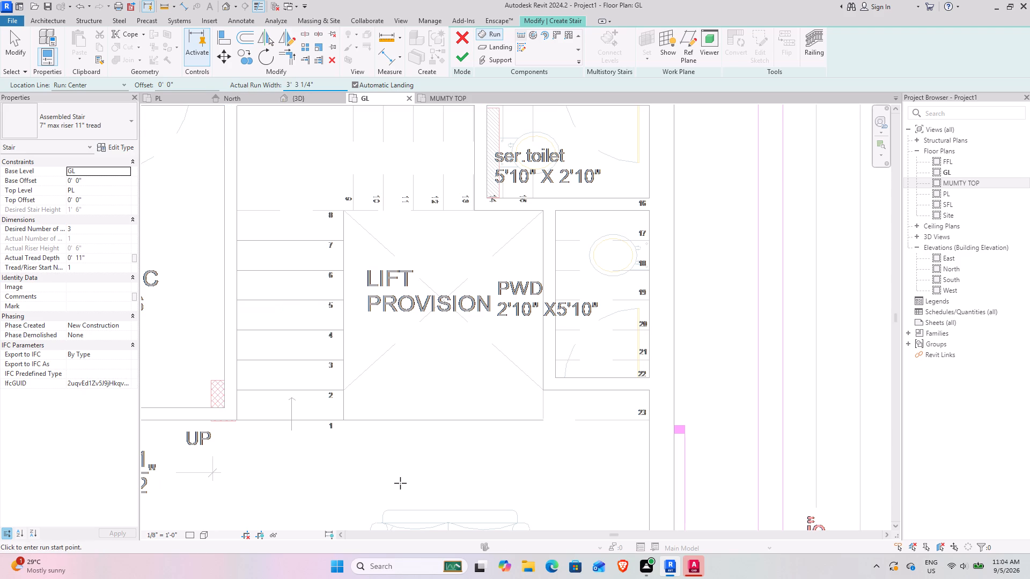
{"action": "left_click", "coordinate": [116, 88]}
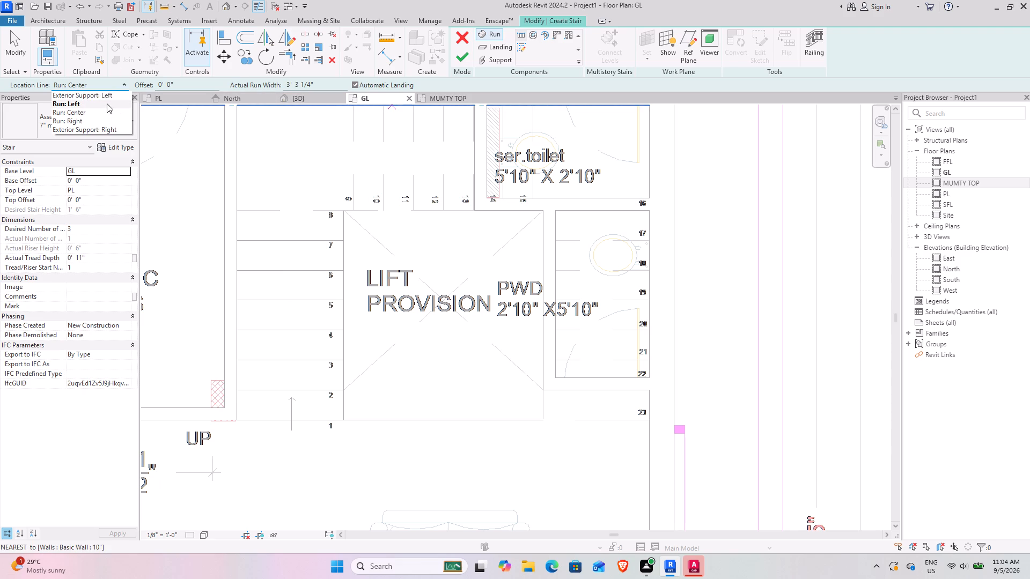
{"action": "left_click", "coordinate": [91, 121]}
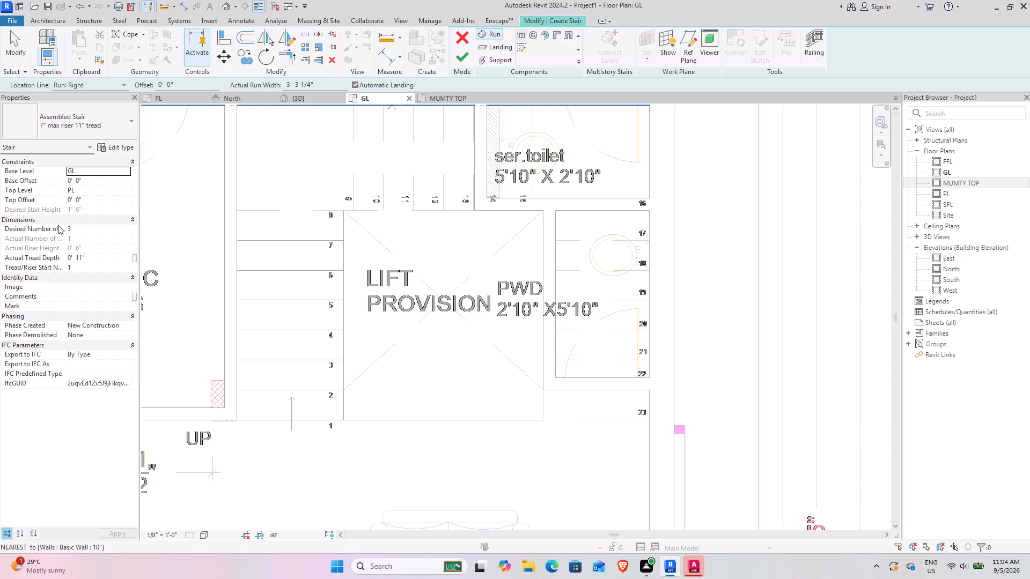
{"action": "left_click", "coordinate": [77, 228]}
{"action": "type", "text": "23"}
{"action": "key", "text": "Return"}
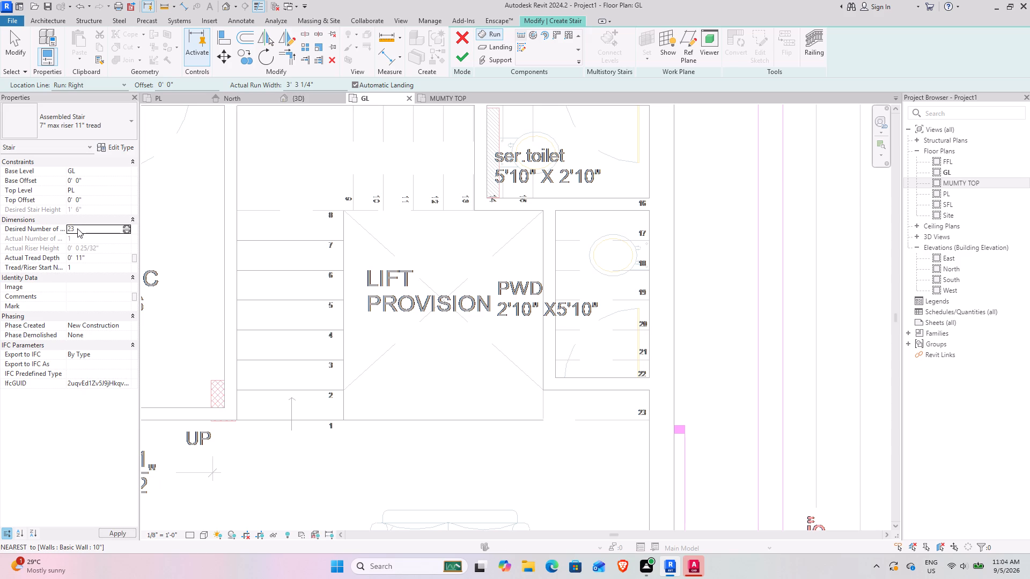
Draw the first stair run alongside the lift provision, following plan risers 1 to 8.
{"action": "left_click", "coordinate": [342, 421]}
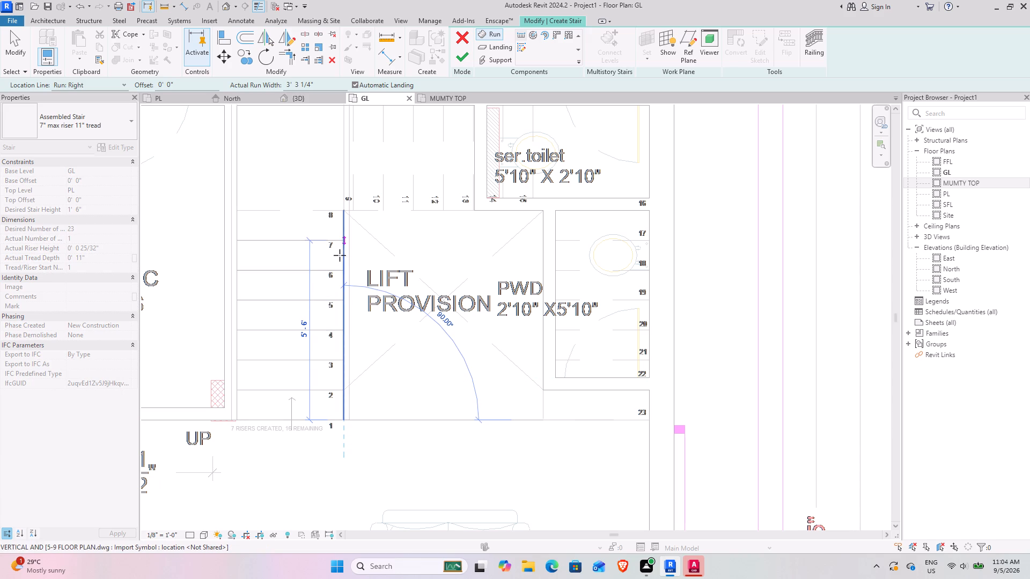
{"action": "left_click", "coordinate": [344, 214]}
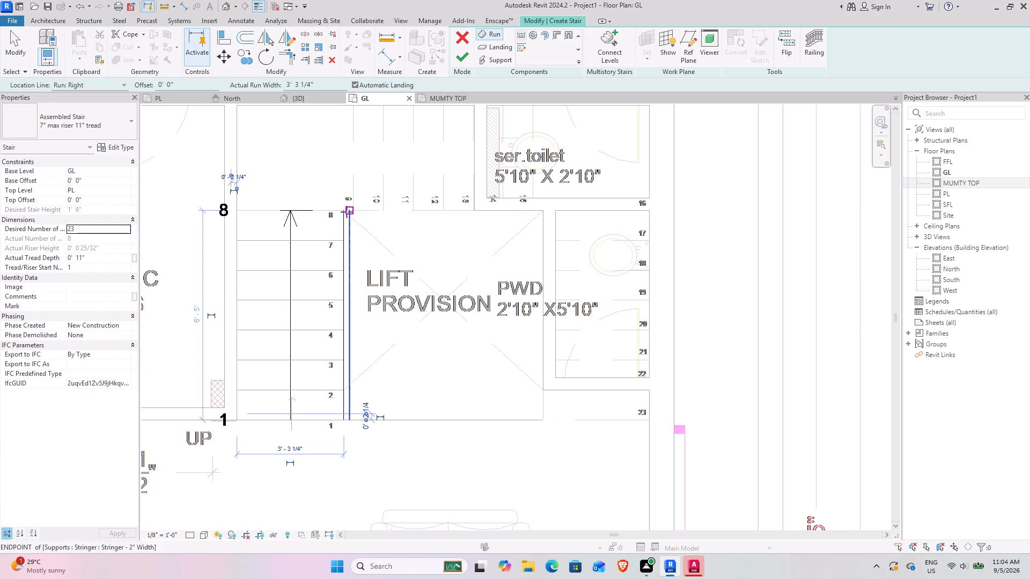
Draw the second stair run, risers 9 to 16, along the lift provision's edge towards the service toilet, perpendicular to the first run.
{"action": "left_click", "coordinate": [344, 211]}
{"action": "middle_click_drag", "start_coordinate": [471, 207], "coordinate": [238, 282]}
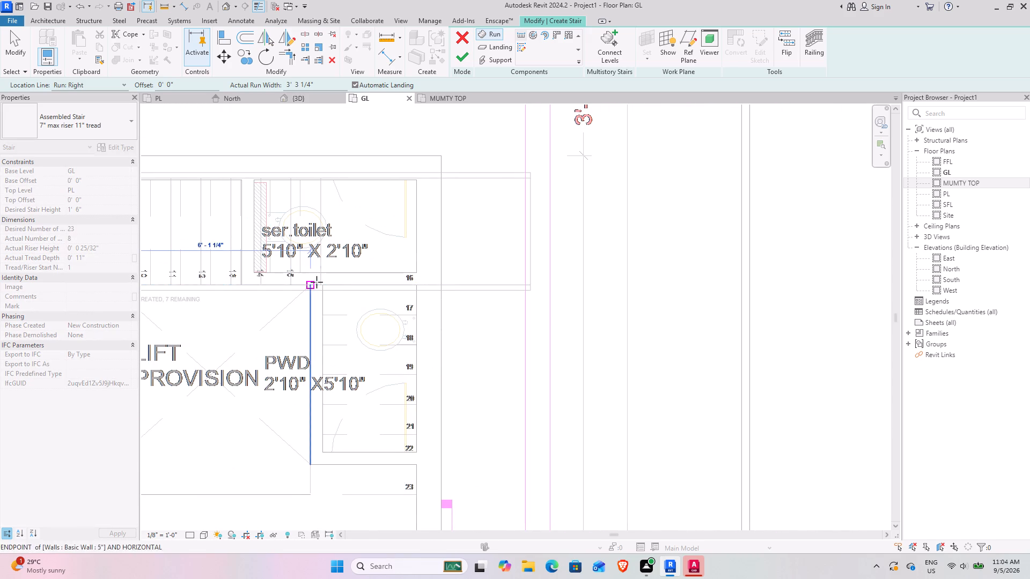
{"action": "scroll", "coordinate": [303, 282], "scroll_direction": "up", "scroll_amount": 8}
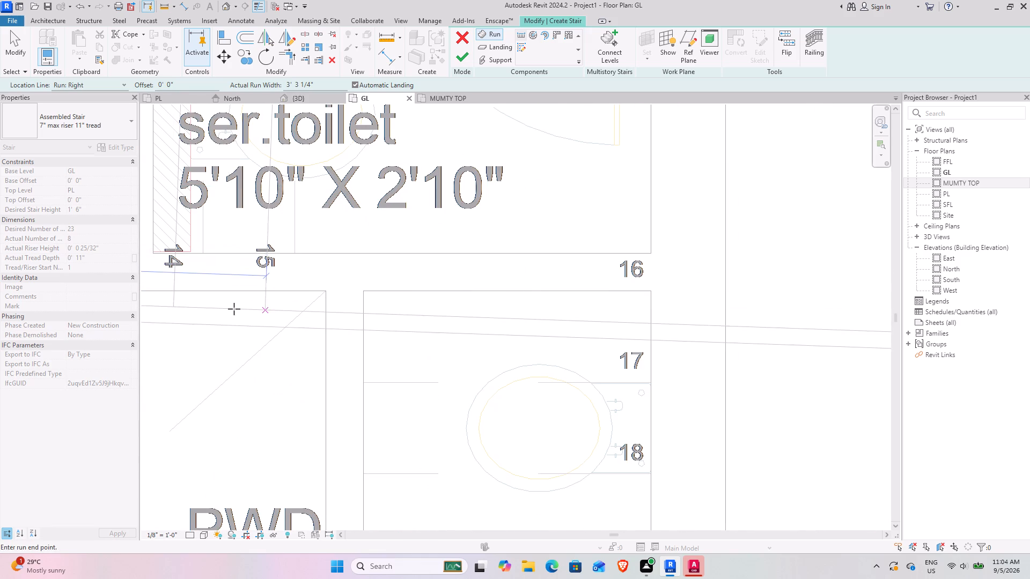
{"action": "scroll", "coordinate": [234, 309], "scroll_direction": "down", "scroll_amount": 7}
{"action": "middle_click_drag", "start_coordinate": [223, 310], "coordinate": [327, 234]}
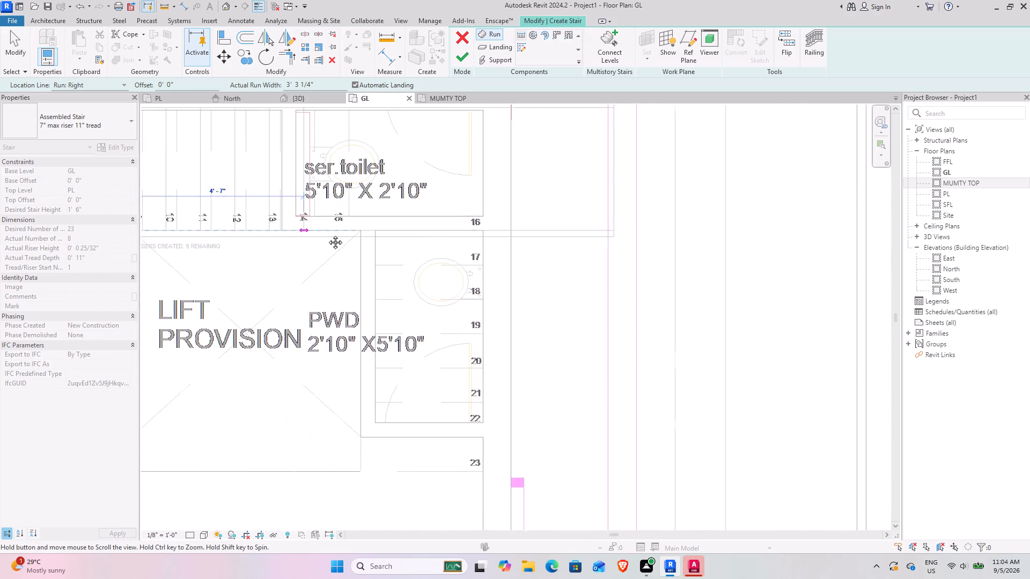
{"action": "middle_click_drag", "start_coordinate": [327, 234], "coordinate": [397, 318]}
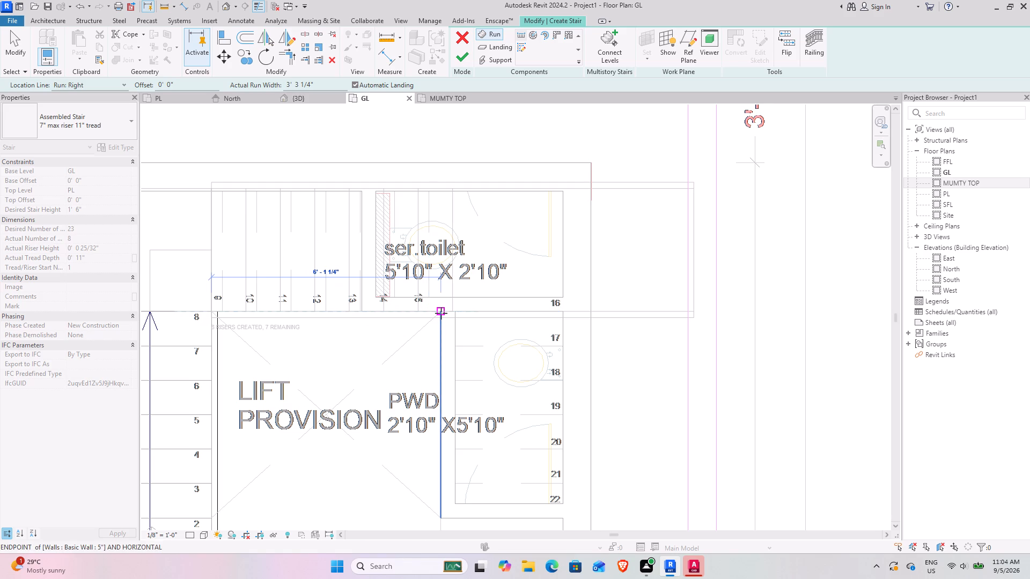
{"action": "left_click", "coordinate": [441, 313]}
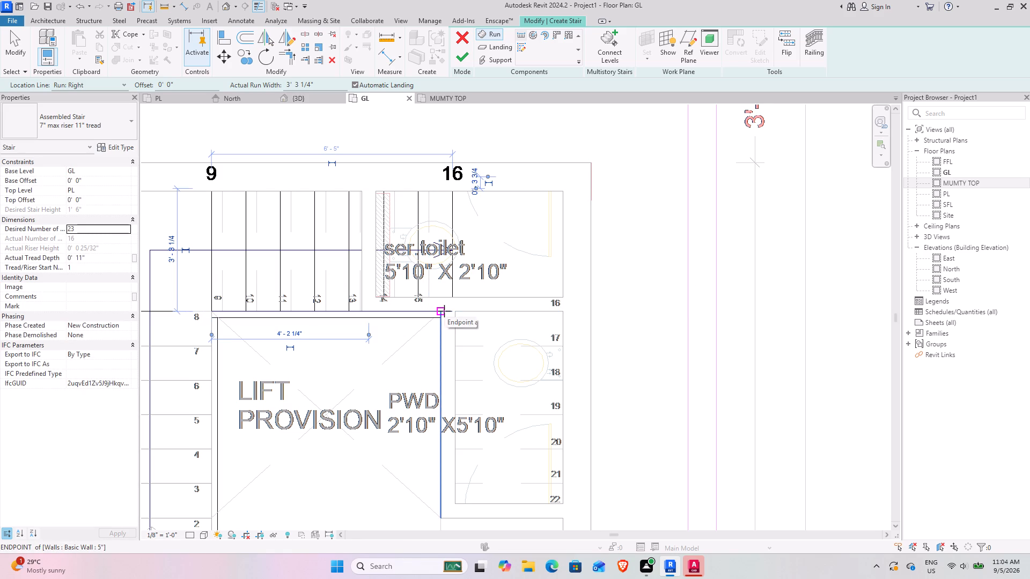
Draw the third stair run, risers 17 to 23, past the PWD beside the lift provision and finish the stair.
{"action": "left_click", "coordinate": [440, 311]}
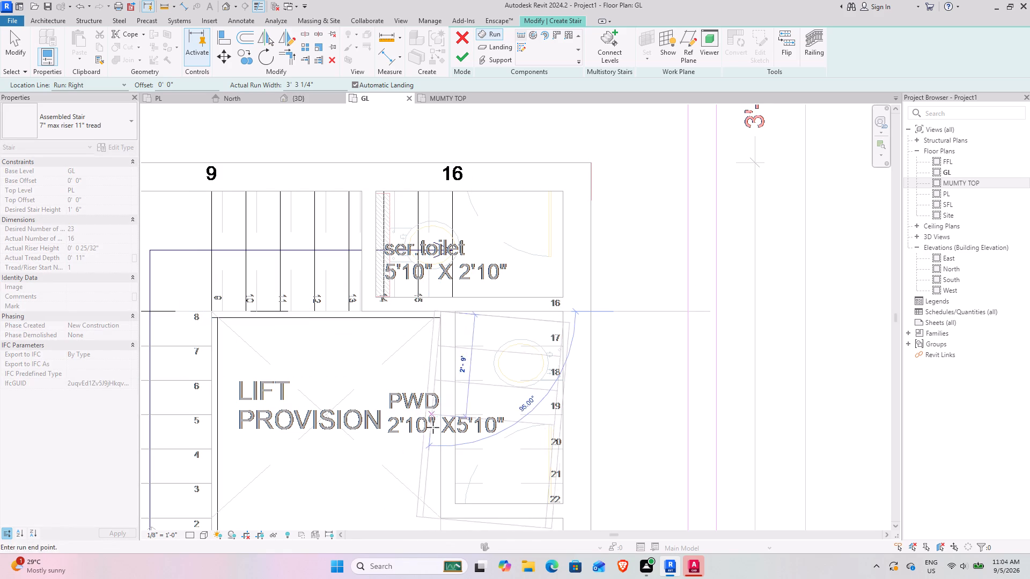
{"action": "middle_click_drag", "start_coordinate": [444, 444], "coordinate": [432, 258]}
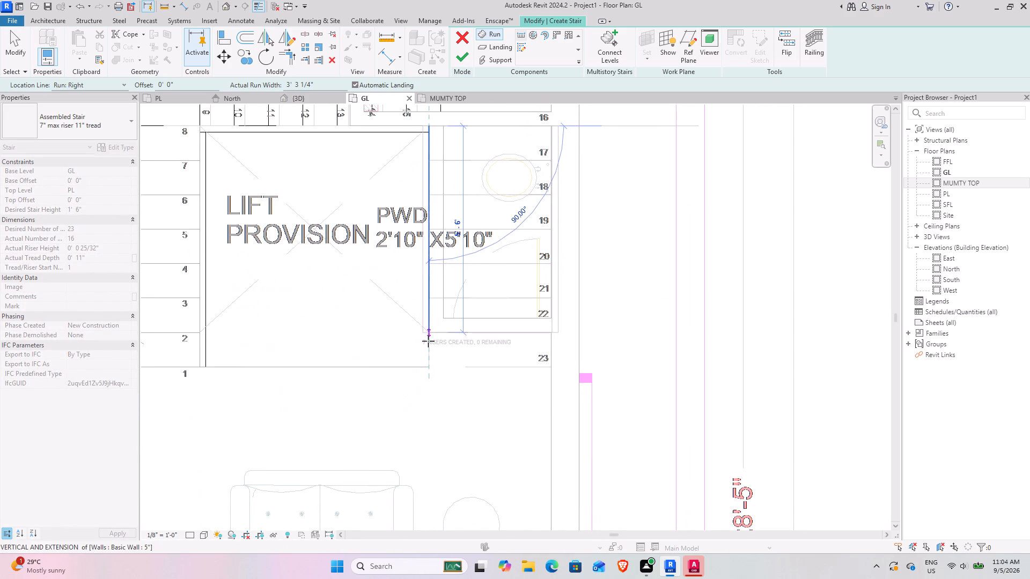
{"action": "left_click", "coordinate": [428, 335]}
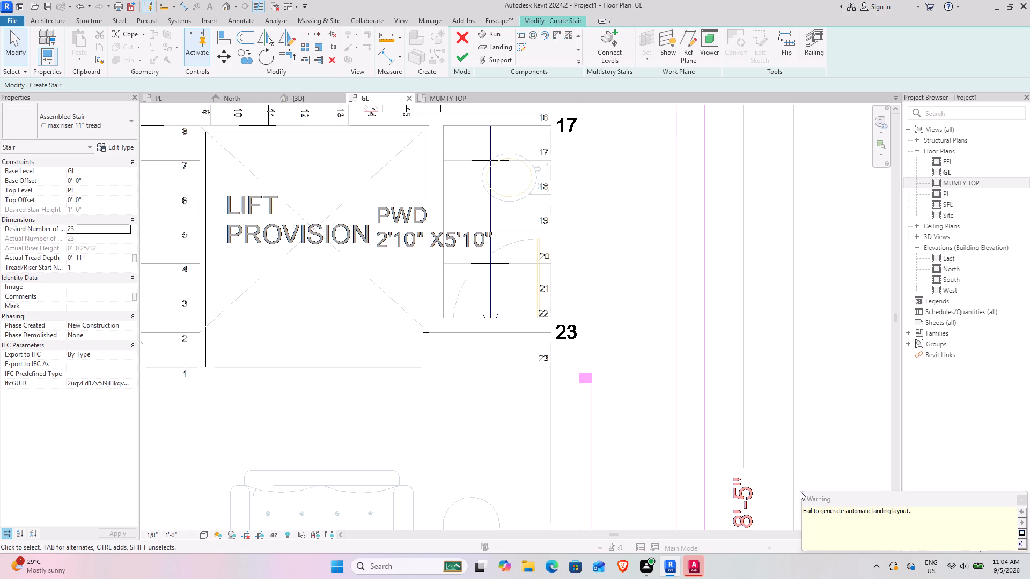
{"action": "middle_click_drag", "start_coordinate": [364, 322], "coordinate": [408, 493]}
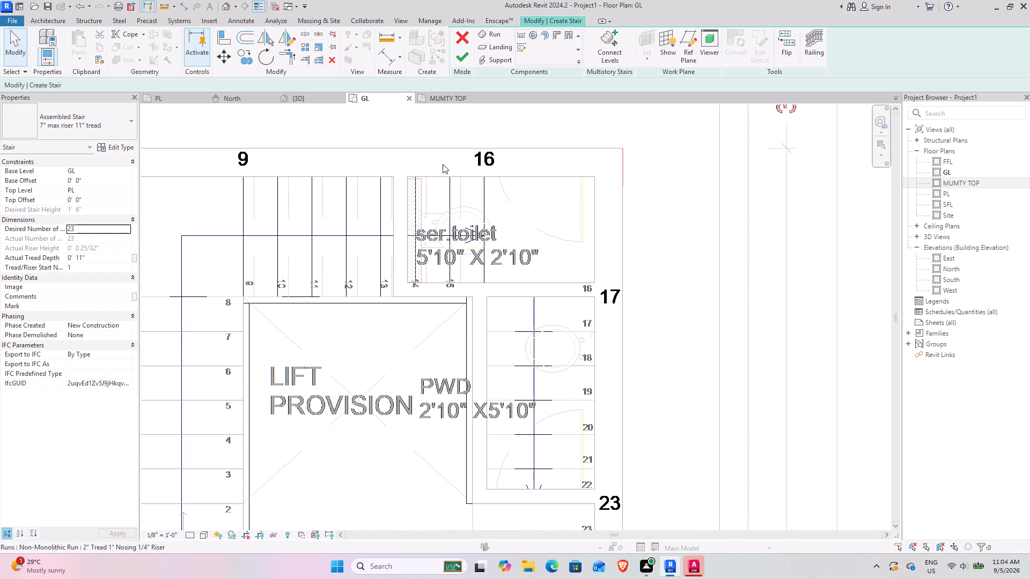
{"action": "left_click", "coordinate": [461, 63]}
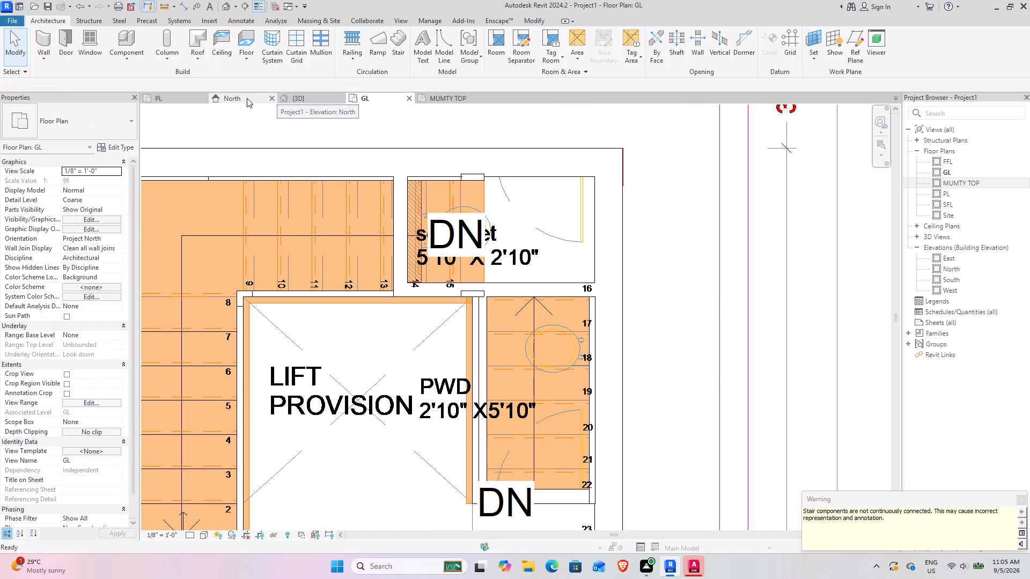
Examine the staircase inside the house in the 3D view from above and the front.
{"action": "left_click", "coordinate": [299, 94]}
{"action": "scroll", "coordinate": [480, 225], "scroll_direction": "down", "scroll_amount": 4}
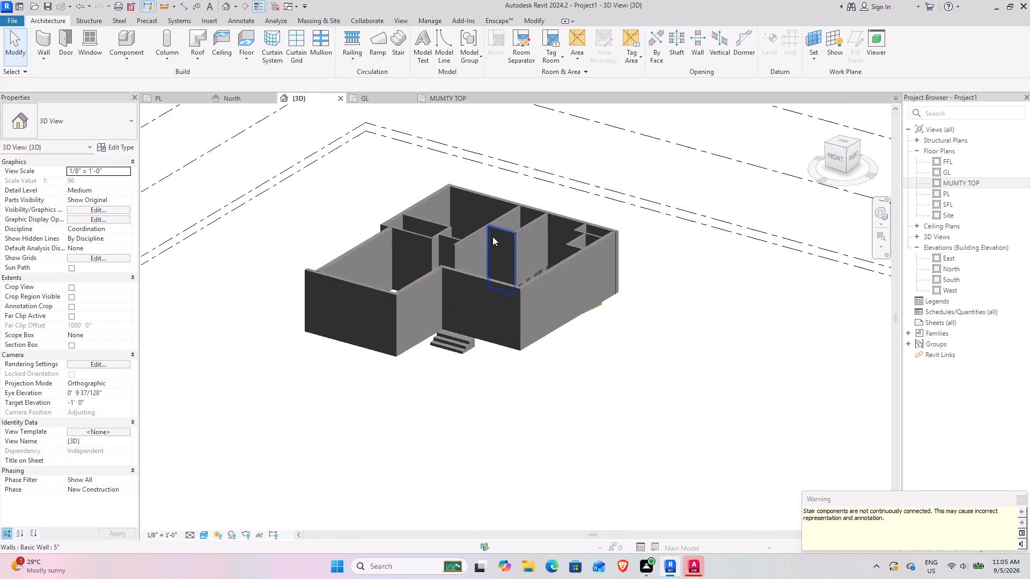
{"action": "middle_click_drag", "start_coordinate": [492, 236], "coordinate": [606, 308], "text": "shift"}
{"action": "middle_click_drag", "start_coordinate": [584, 293], "coordinate": [535, 253], "text": "shift"}
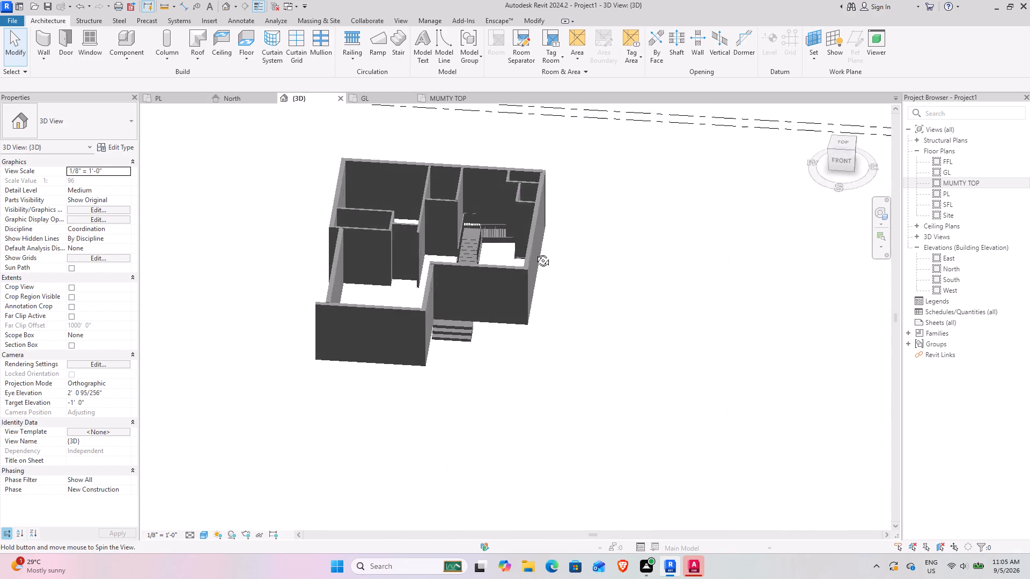
{"action": "middle_click_drag", "start_coordinate": [535, 253], "coordinate": [527, 240], "text": "shift"}
{"action": "middle_click_drag", "start_coordinate": [511, 265], "coordinate": [424, 469]}
{"action": "middle_click_drag", "start_coordinate": [417, 464], "coordinate": [414, 546], "text": "shift"}
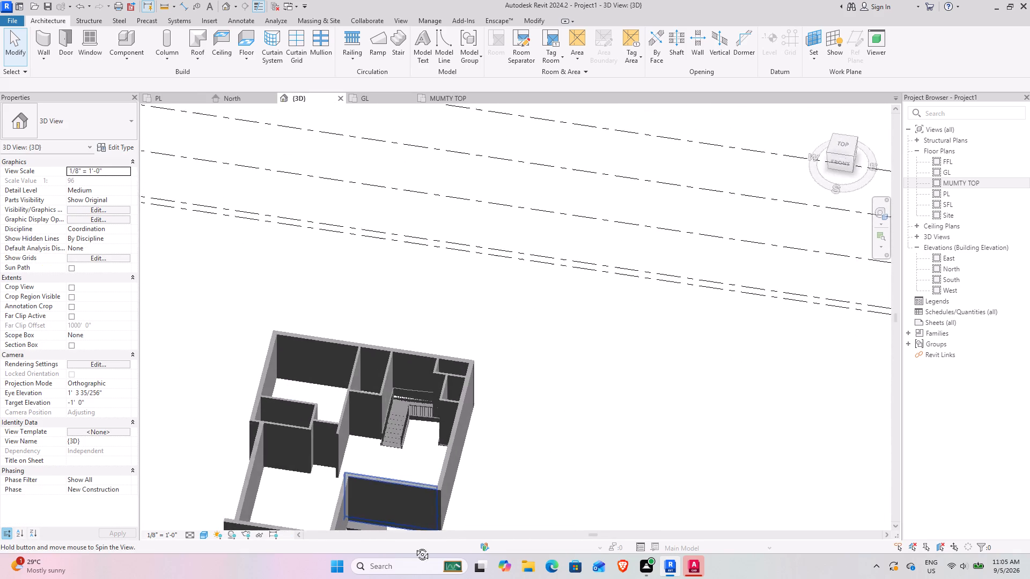
{"action": "middle_click_drag", "start_coordinate": [414, 546], "coordinate": [409, 568], "text": "shift"}
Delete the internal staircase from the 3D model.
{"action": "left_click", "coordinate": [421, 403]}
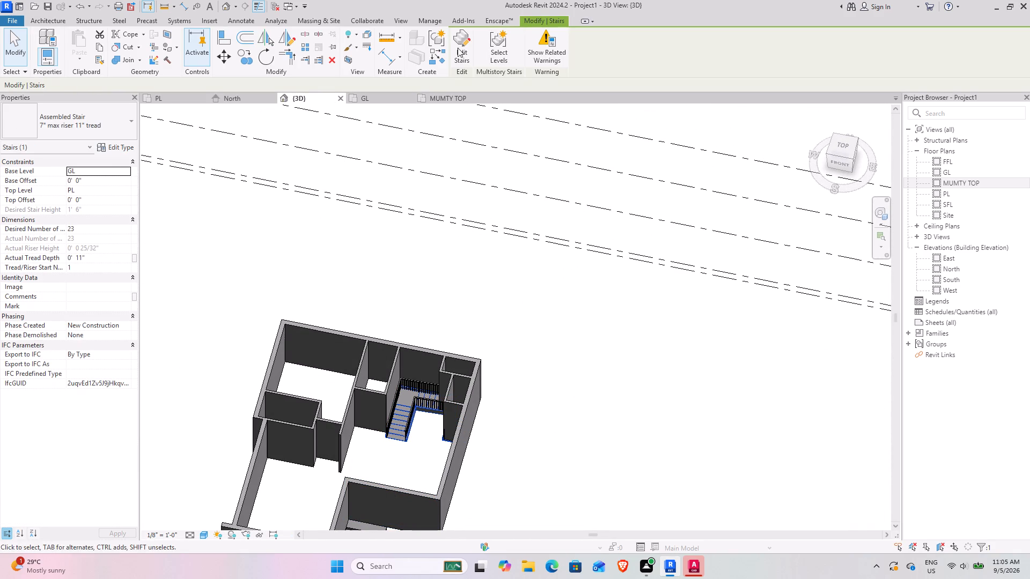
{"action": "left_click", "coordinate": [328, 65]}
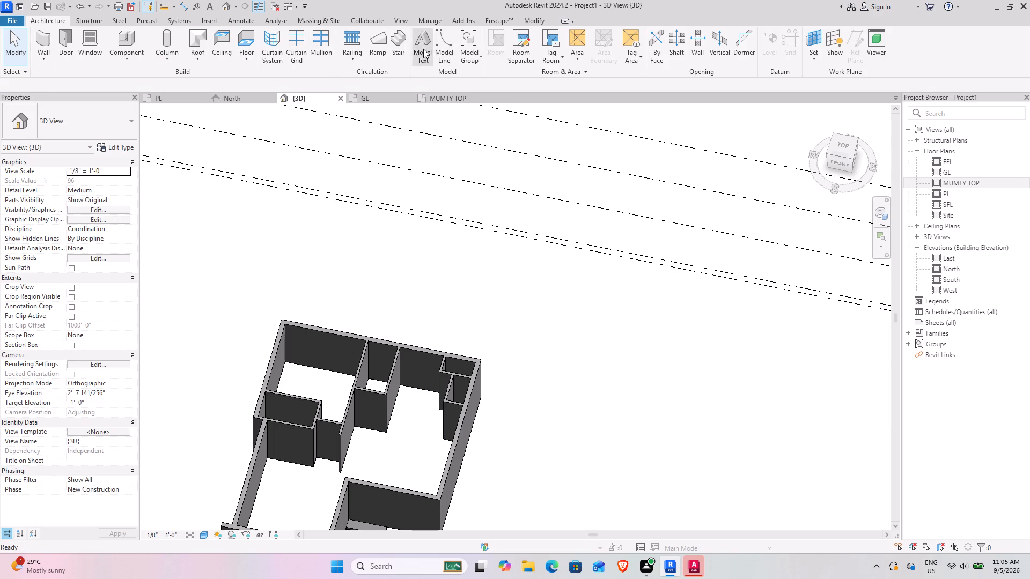
Restart the Stair command and save the project as 5-9 ARCHI in the AUTO CAD folder, with maximum backups set to 1.
{"action": "left_click", "coordinate": [395, 41]}
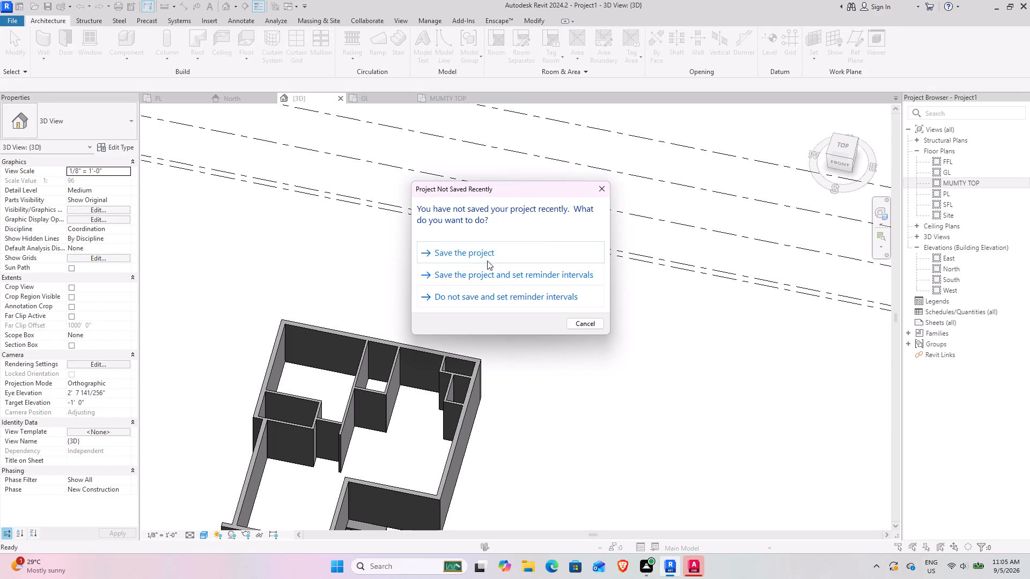
{"action": "left_click", "coordinate": [490, 247]}
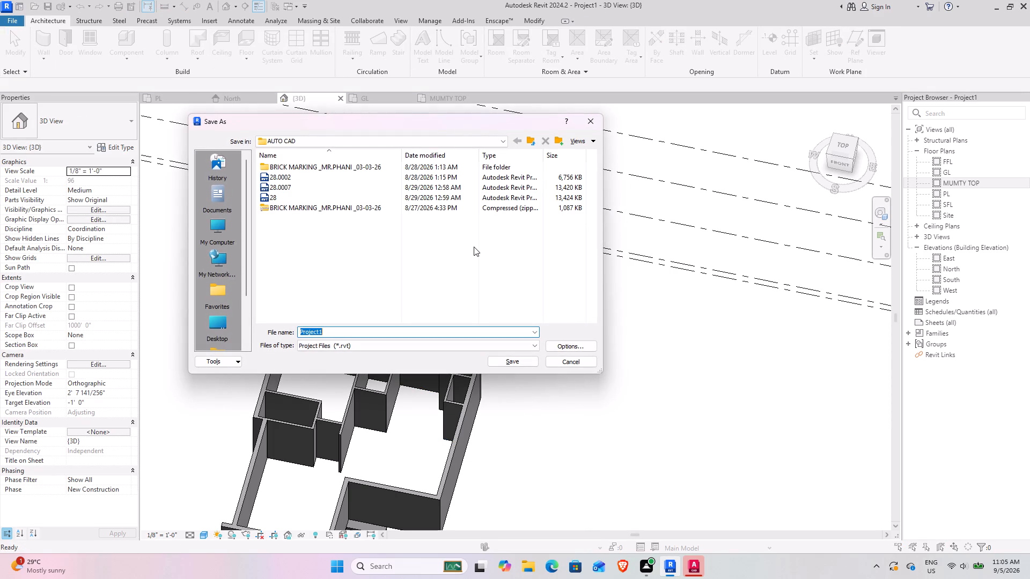
{"action": "type", "text": "5-"}
{"action": "key", "text": "9"}
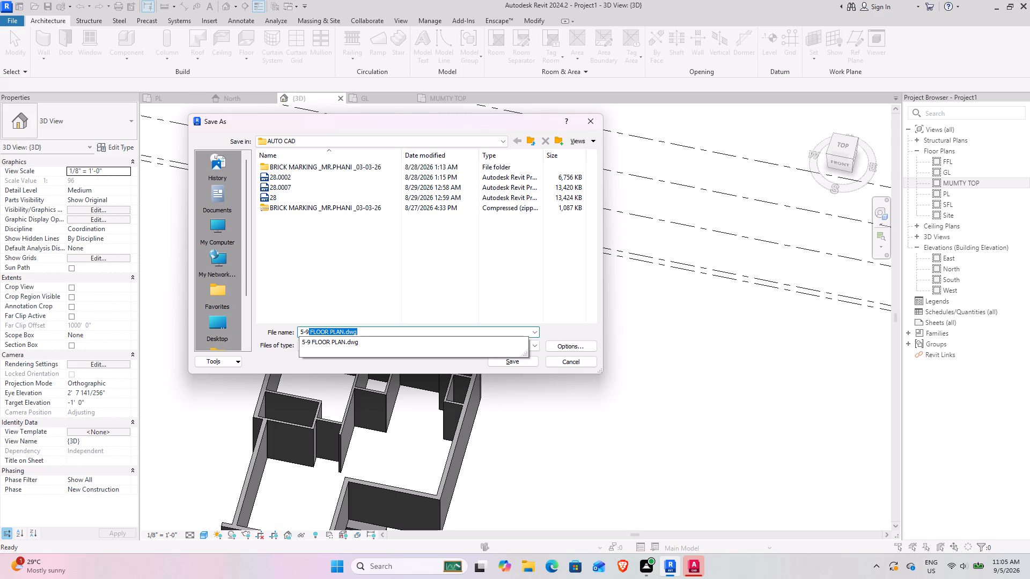
{"action": "key", "text": "space"}
{"action": "key", "text": "a"}
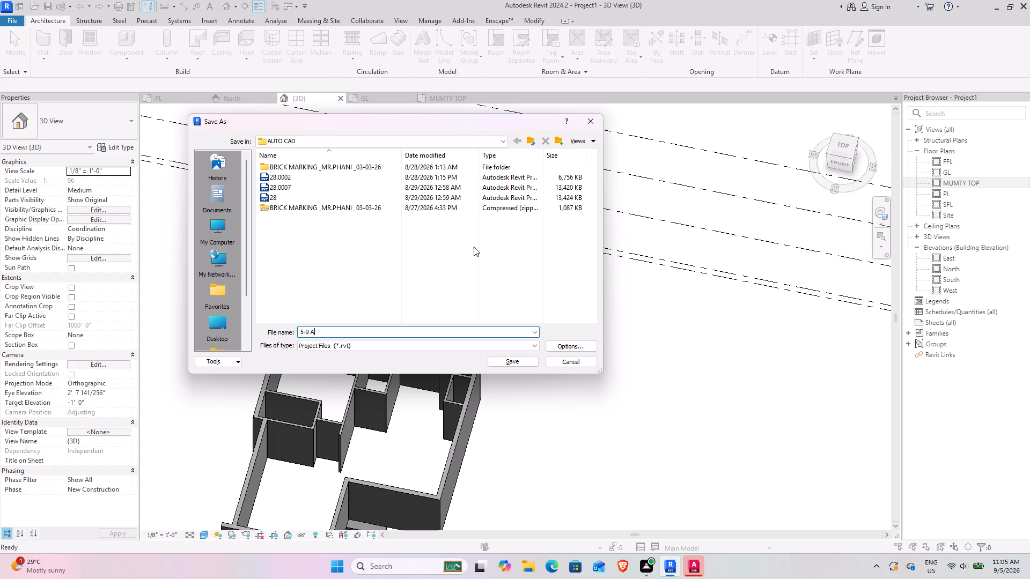
{"action": "type", "text": "RC"}
{"action": "type", "text": "HI"}
{"action": "left_click", "coordinate": [576, 346]}
{"action": "key", "text": "1"}
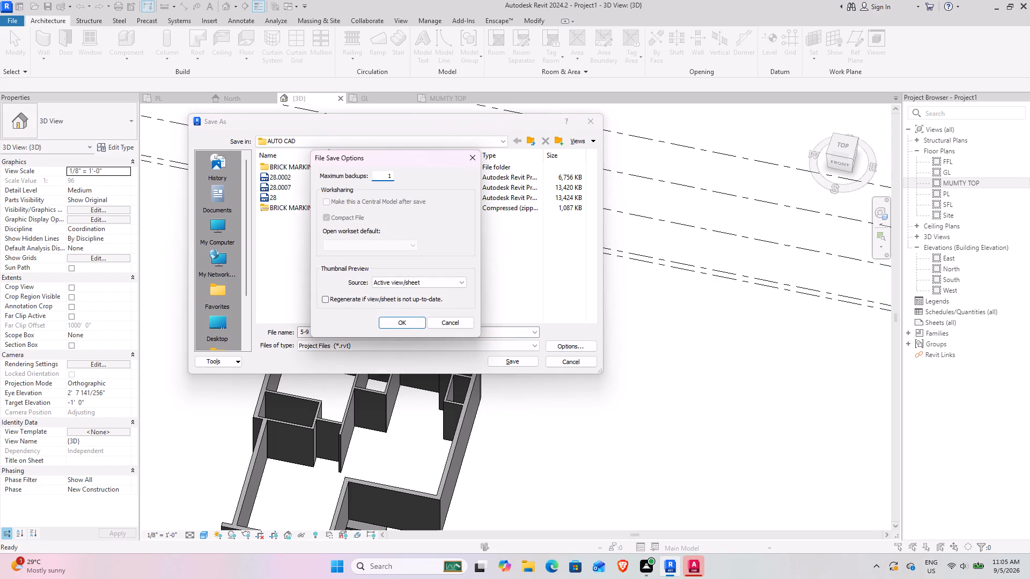
{"action": "left_click", "coordinate": [397, 323]}
{"action": "left_click", "coordinate": [512, 360]}
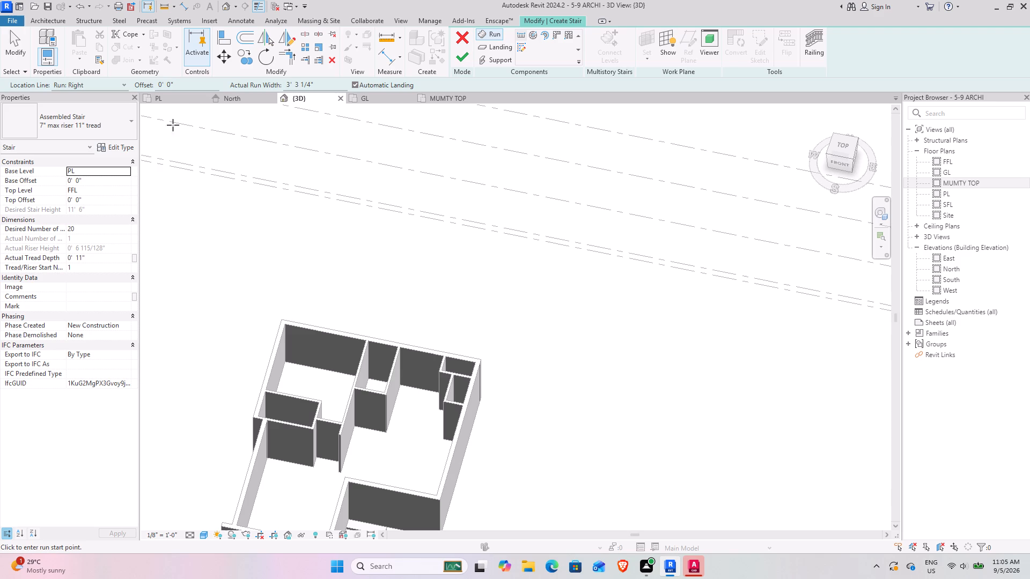
In the PL floor plan, set 23 desired risers and draw the first run, risers 1 to 8, beside the lift provision.
{"action": "left_click", "coordinate": [159, 99]}
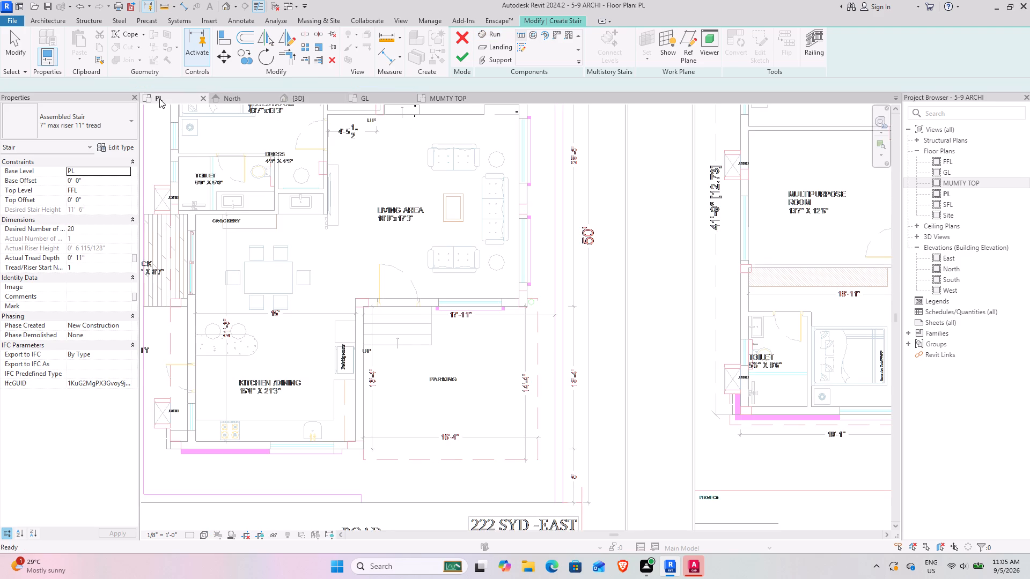
{"action": "middle_click_drag", "start_coordinate": [420, 231], "coordinate": [456, 427]}
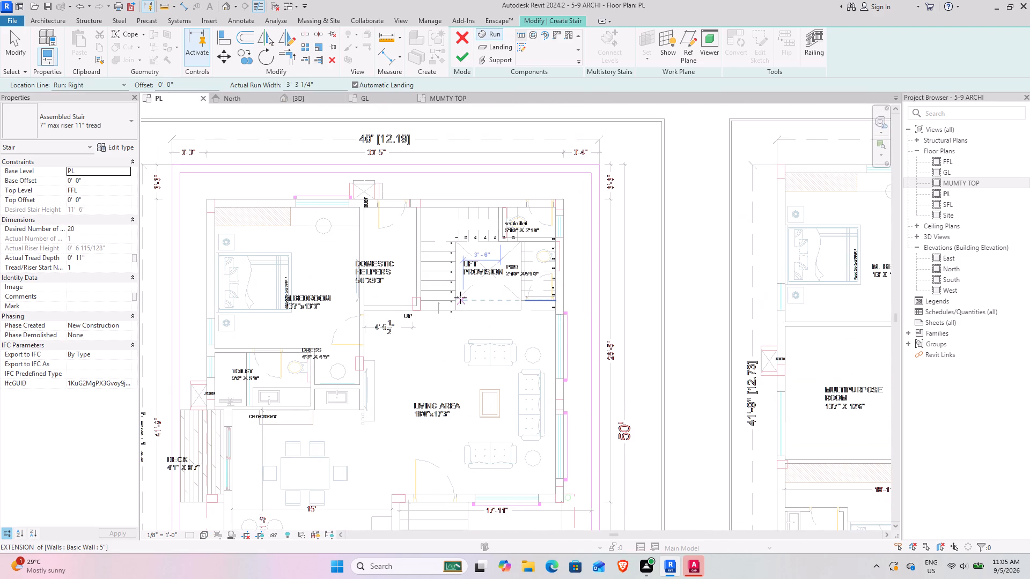
{"action": "middle_click_drag", "start_coordinate": [460, 298], "coordinate": [439, 395]}
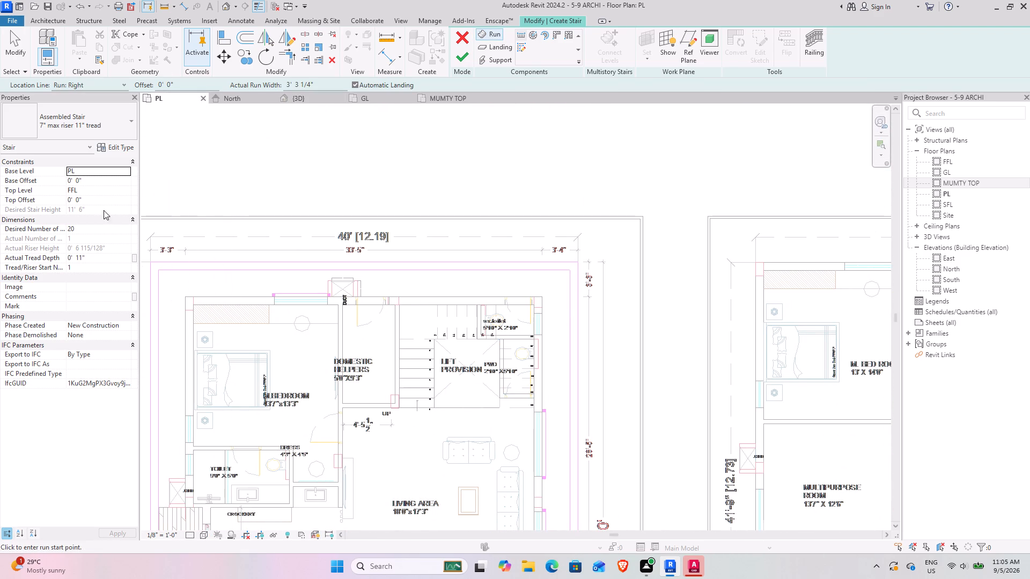
{"action": "left_click_drag", "start_coordinate": [85, 232], "coordinate": [47, 232]}
{"action": "type", "text": "23"}
{"action": "key", "text": "Return"}
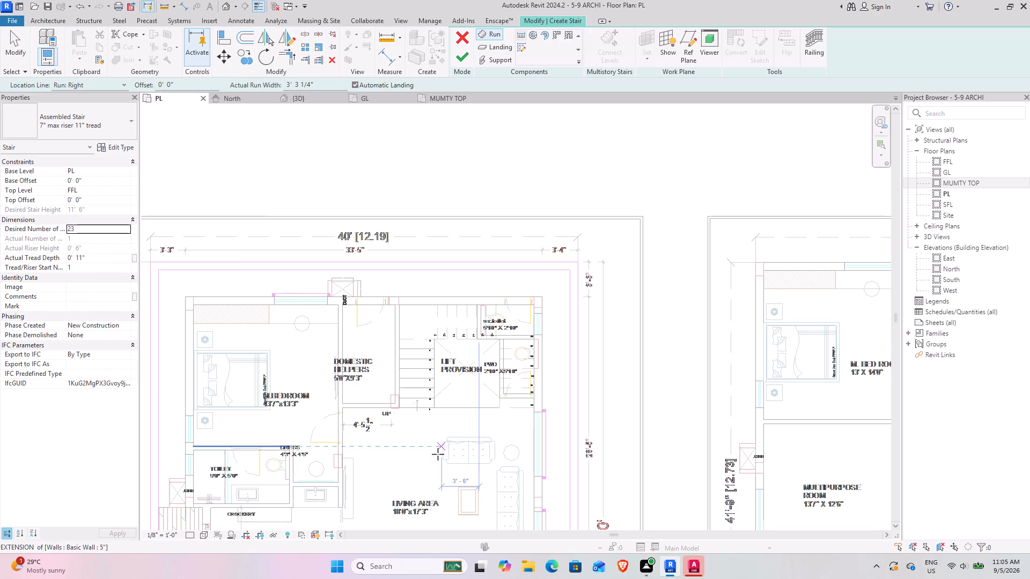
{"action": "scroll", "coordinate": [451, 416], "scroll_direction": "up", "scroll_amount": 12}
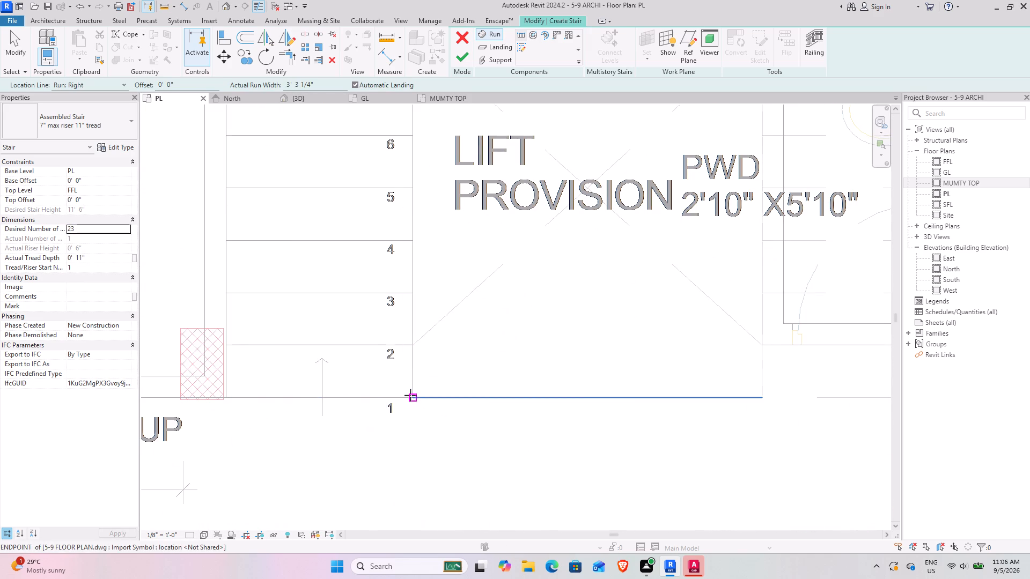
{"action": "left_click", "coordinate": [410, 395]}
{"action": "middle_click_drag", "start_coordinate": [413, 216], "coordinate": [408, 240]}
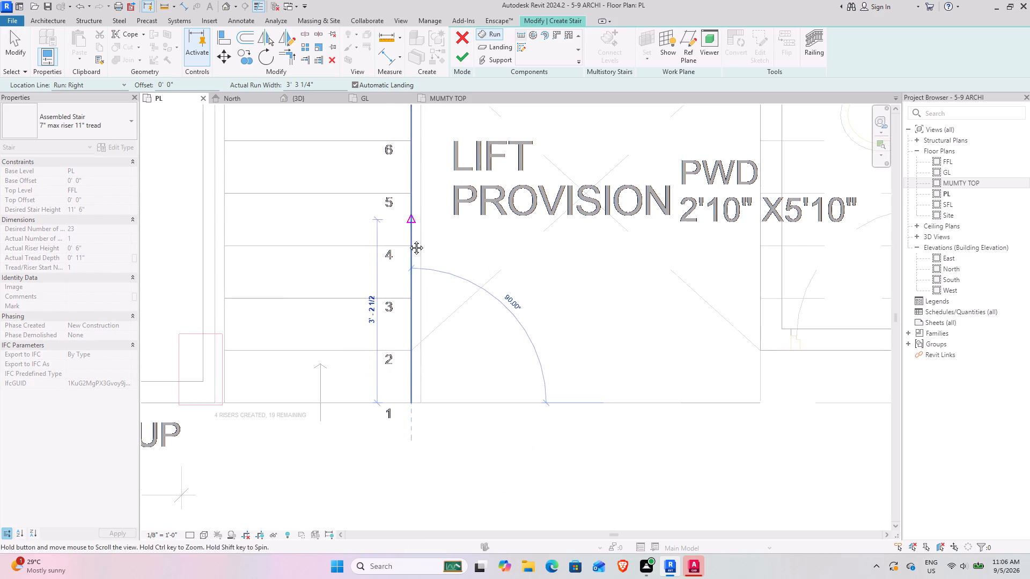
{"action": "middle_click_drag", "start_coordinate": [408, 240], "coordinate": [392, 548]}
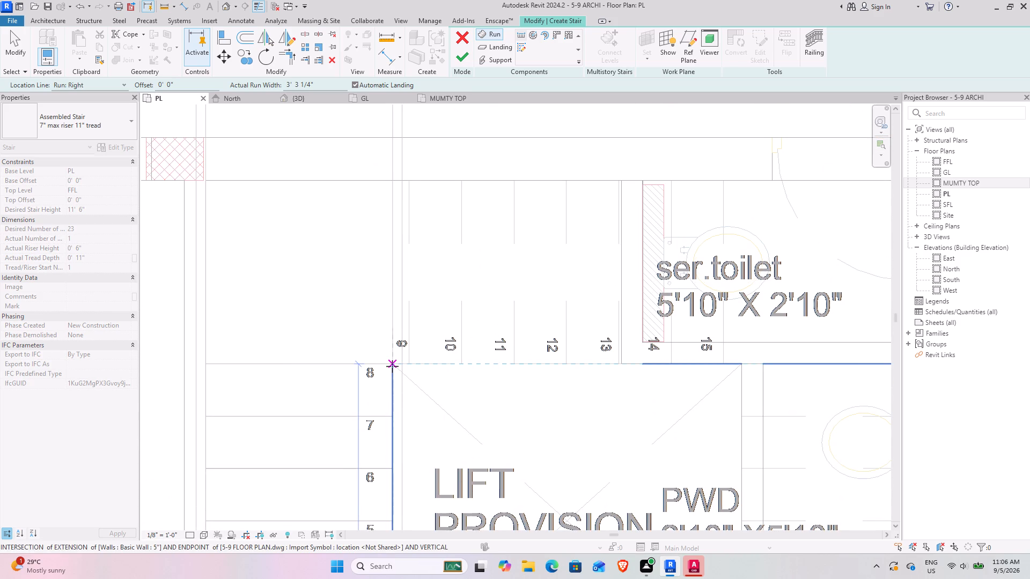
{"action": "left_click", "coordinate": [392, 366]}
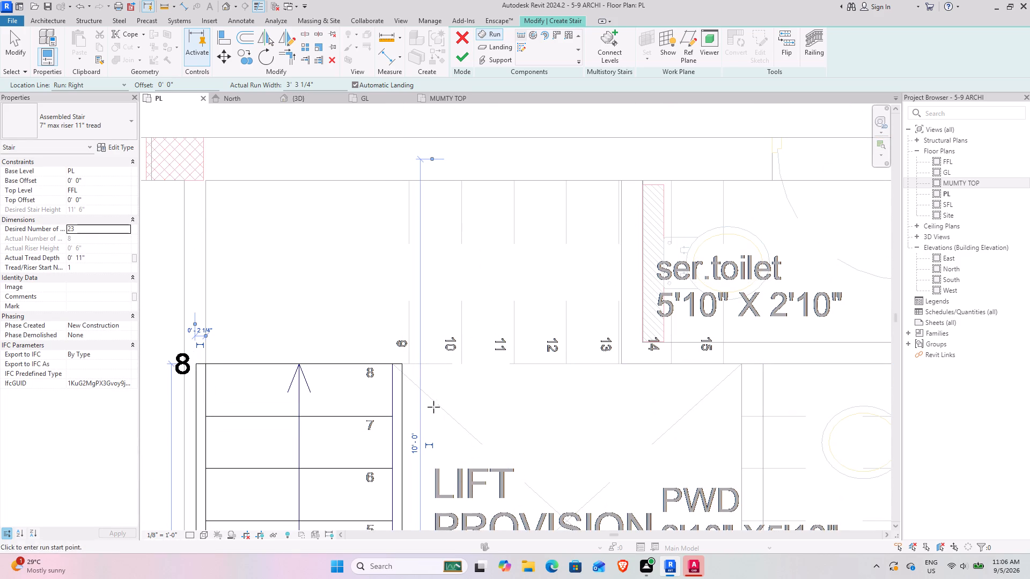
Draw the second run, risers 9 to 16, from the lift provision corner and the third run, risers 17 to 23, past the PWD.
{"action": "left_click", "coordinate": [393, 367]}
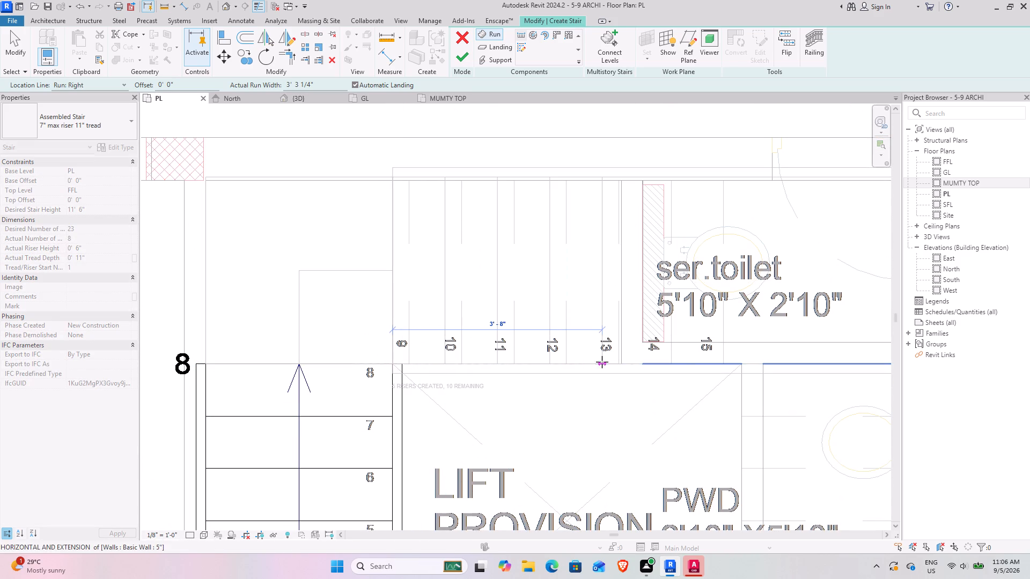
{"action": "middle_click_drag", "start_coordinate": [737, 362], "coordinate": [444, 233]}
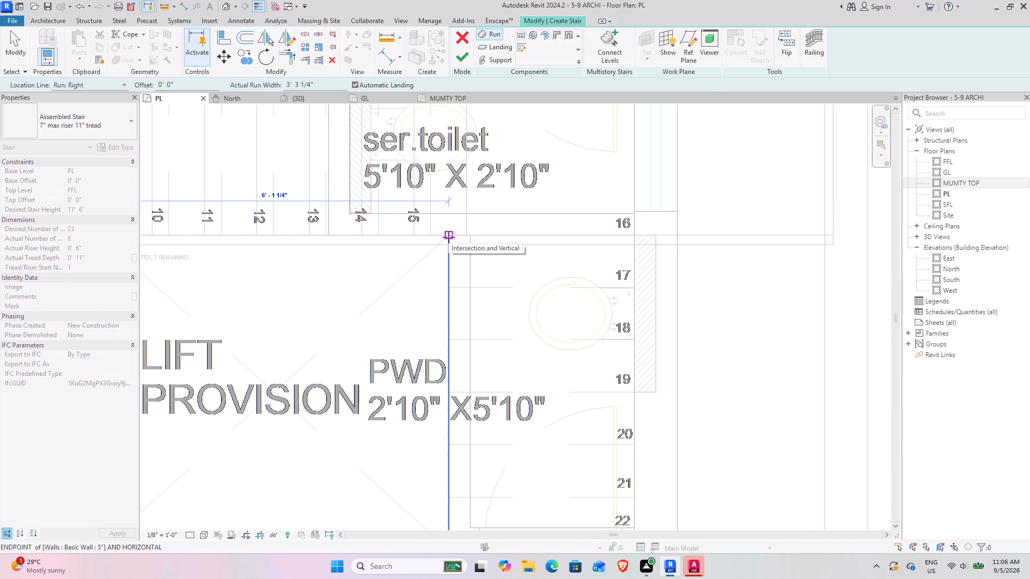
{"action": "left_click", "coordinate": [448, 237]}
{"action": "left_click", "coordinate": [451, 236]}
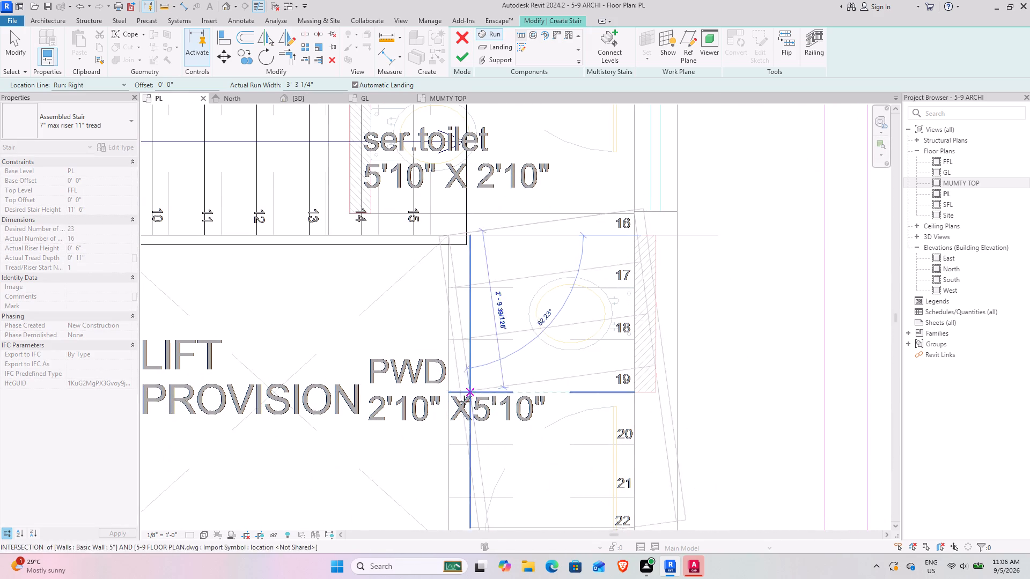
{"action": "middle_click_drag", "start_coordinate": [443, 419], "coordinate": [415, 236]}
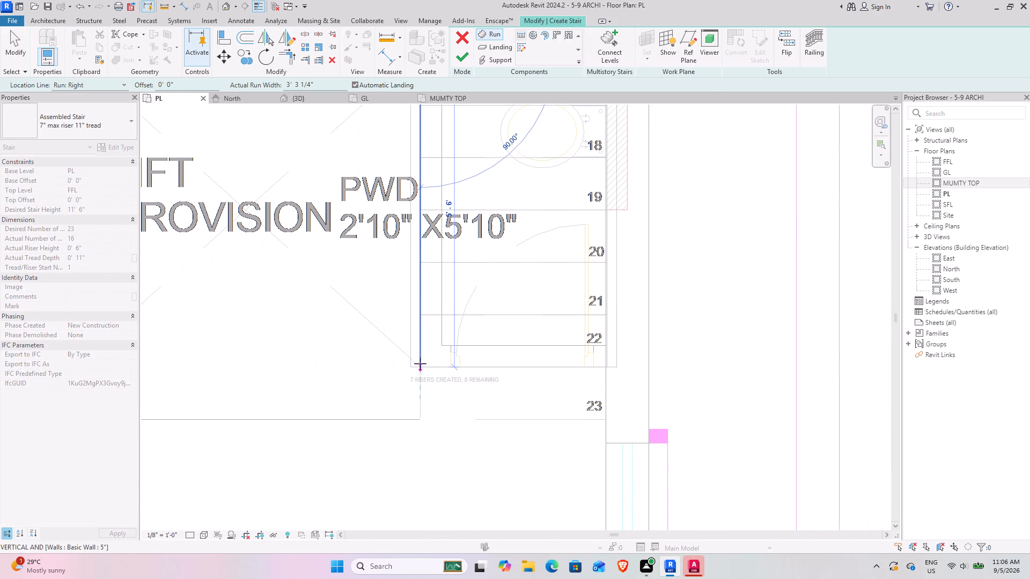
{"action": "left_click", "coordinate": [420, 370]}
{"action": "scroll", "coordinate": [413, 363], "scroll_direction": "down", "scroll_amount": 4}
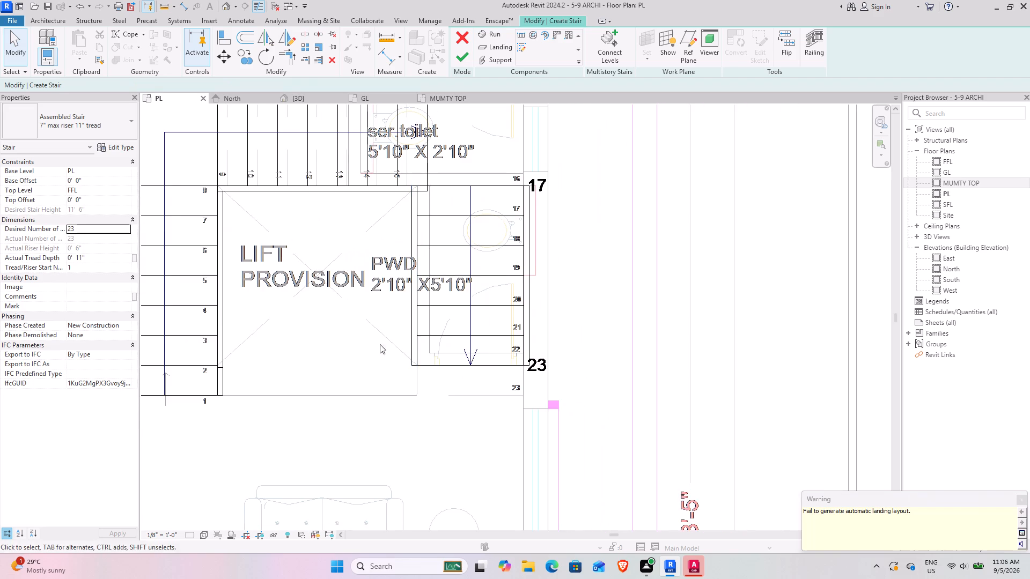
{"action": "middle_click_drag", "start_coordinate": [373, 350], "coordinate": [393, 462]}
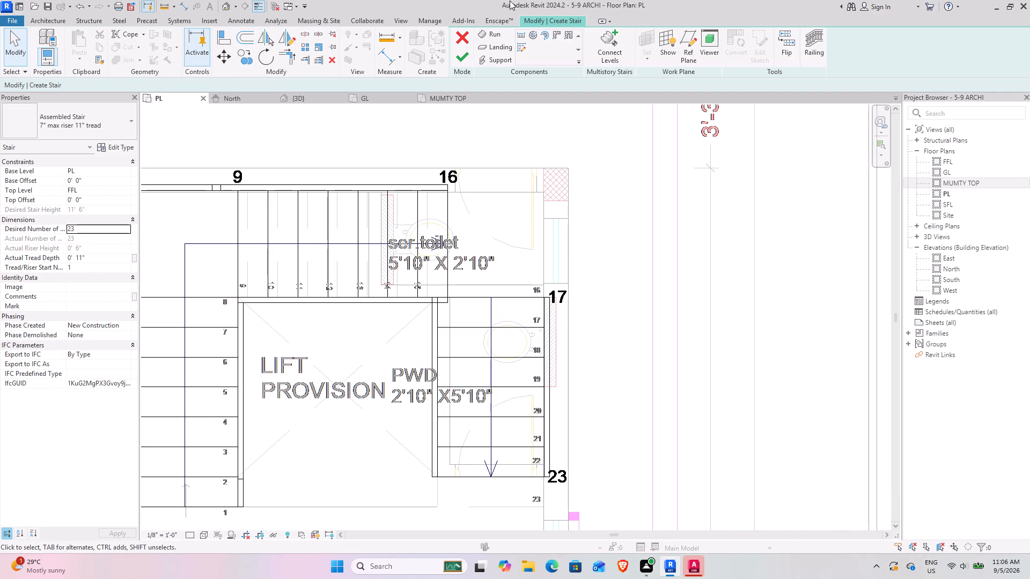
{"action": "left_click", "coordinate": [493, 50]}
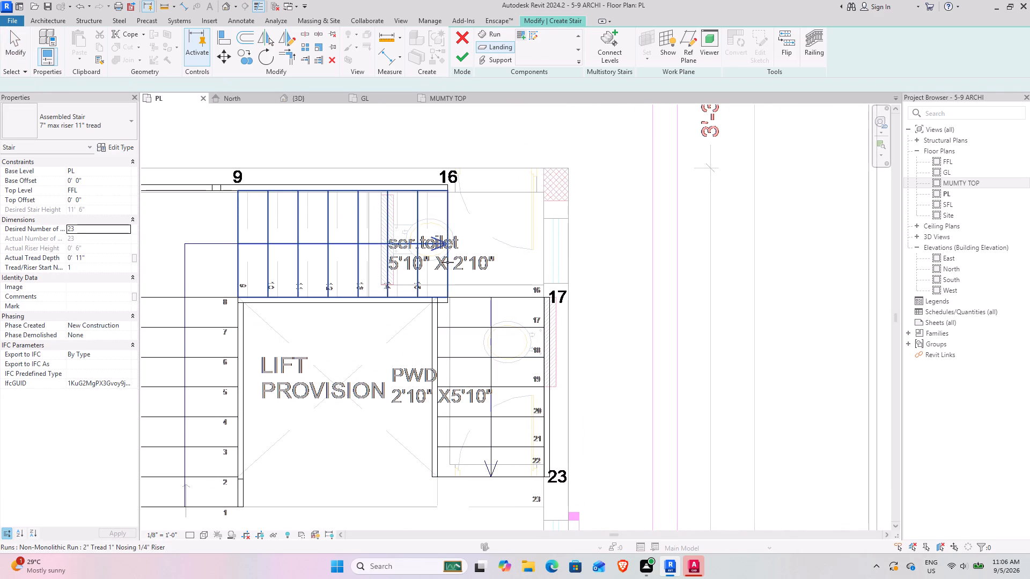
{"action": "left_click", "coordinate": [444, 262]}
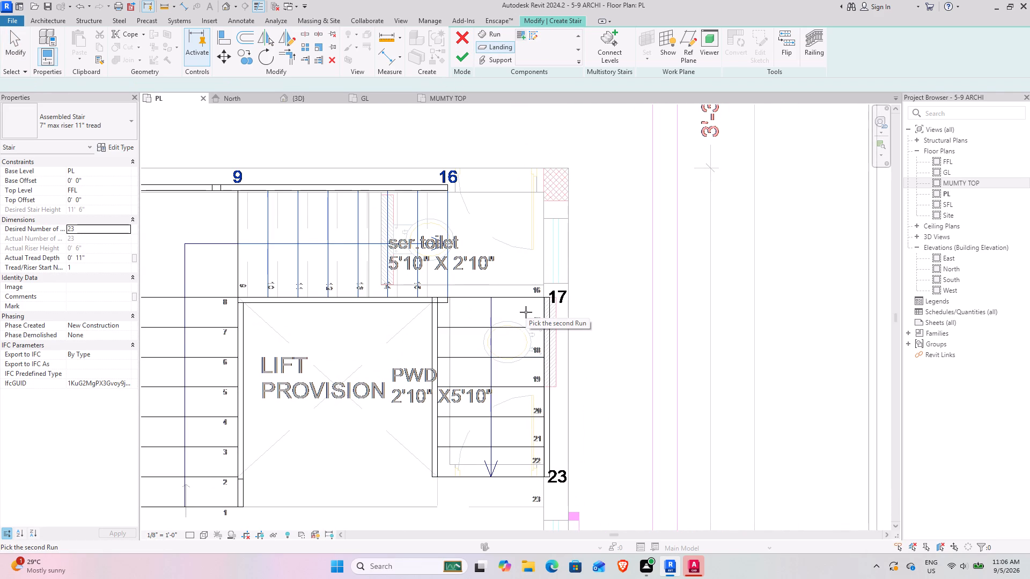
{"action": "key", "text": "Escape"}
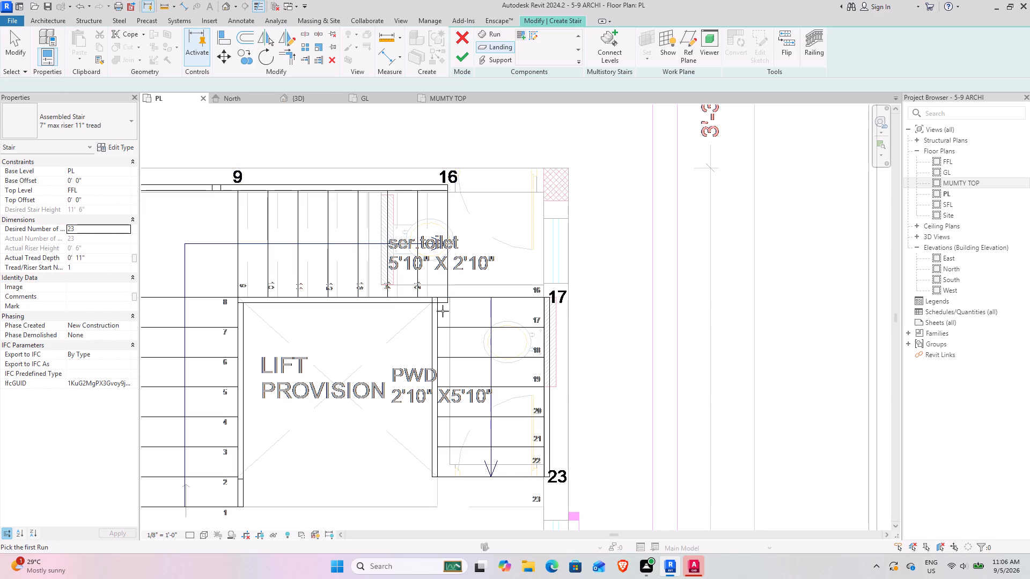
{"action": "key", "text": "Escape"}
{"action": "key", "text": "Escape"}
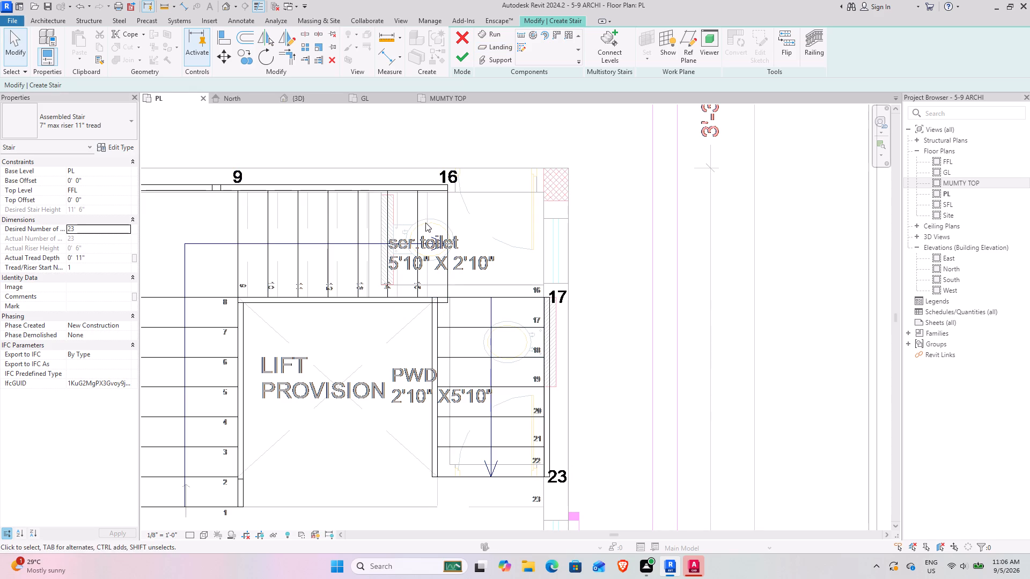
Examine the run with risers 9 to 16 and how it meets the other two runs around the lift provision.
{"action": "left_click", "coordinate": [425, 222]}
{"action": "left_click", "coordinate": [429, 245]}
{"action": "scroll", "coordinate": [439, 279], "scroll_direction": "up", "scroll_amount": 3}
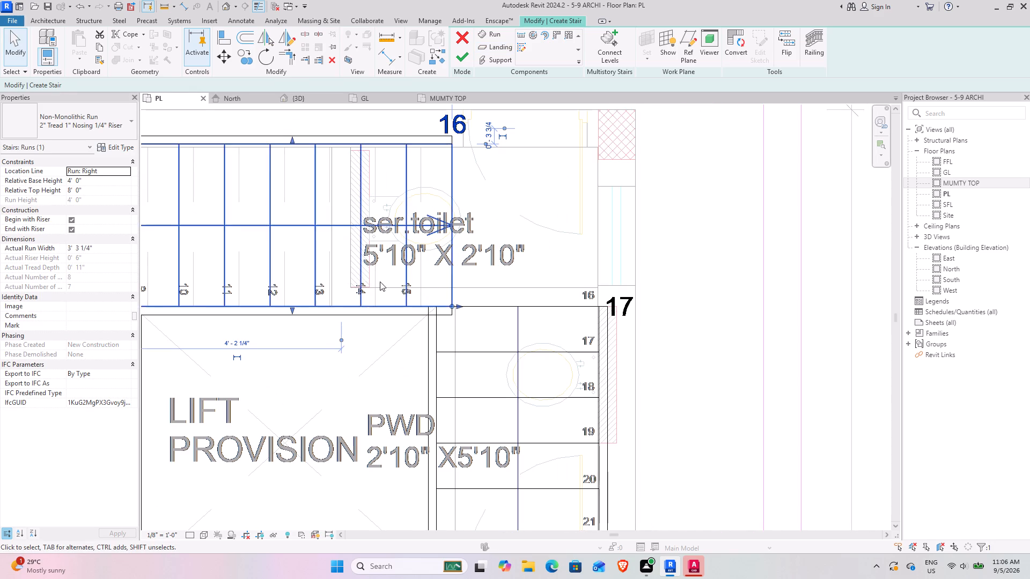
{"action": "middle_click_drag", "start_coordinate": [354, 278], "coordinate": [406, 275]}
{"action": "scroll", "coordinate": [256, 355], "scroll_direction": "down", "scroll_amount": 2}
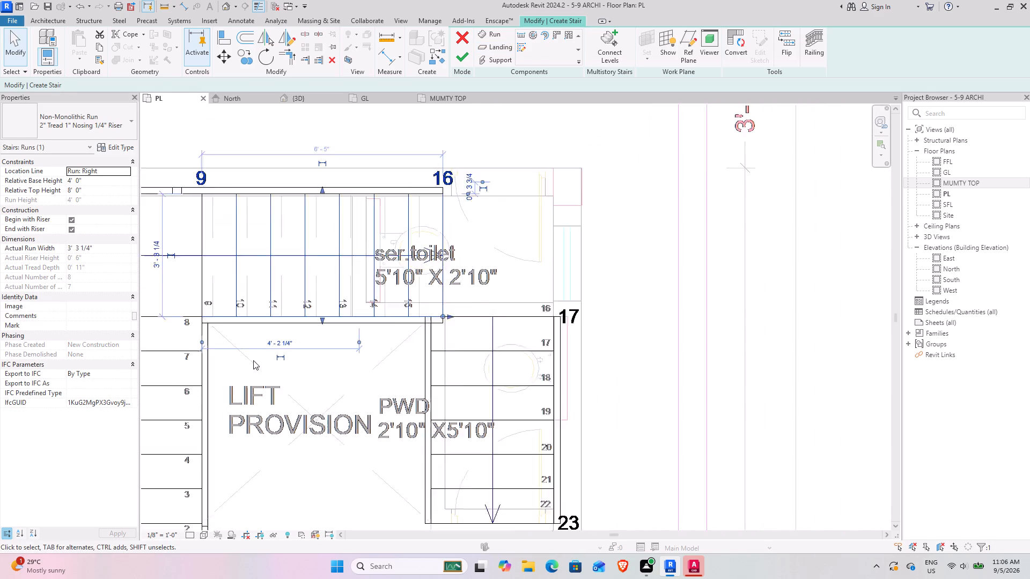
{"action": "scroll", "coordinate": [253, 360], "scroll_direction": "down", "scroll_amount": 1}
{"action": "middle_click_drag", "start_coordinate": [252, 367], "coordinate": [357, 302]}
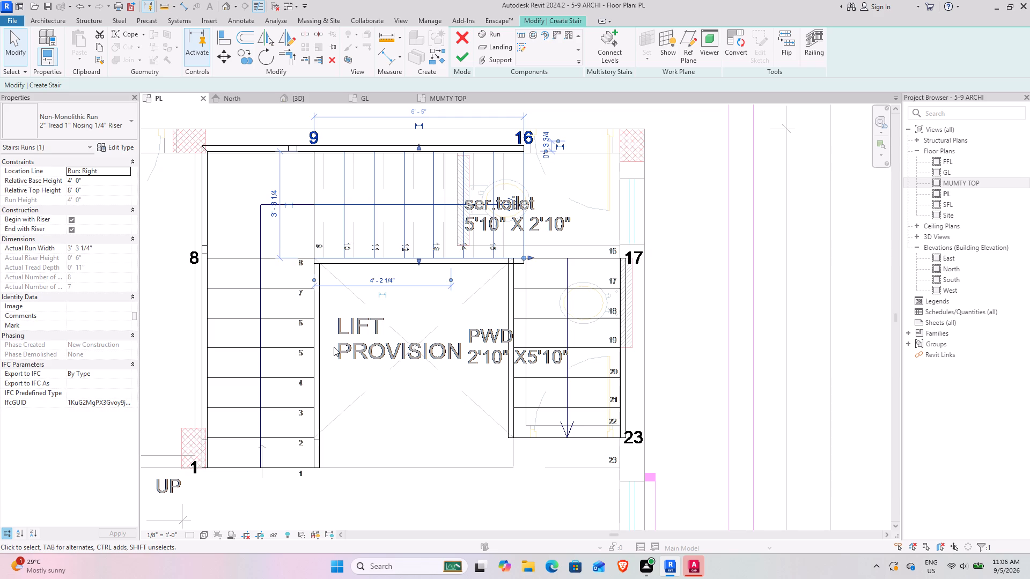
{"action": "key", "text": "Escape"}
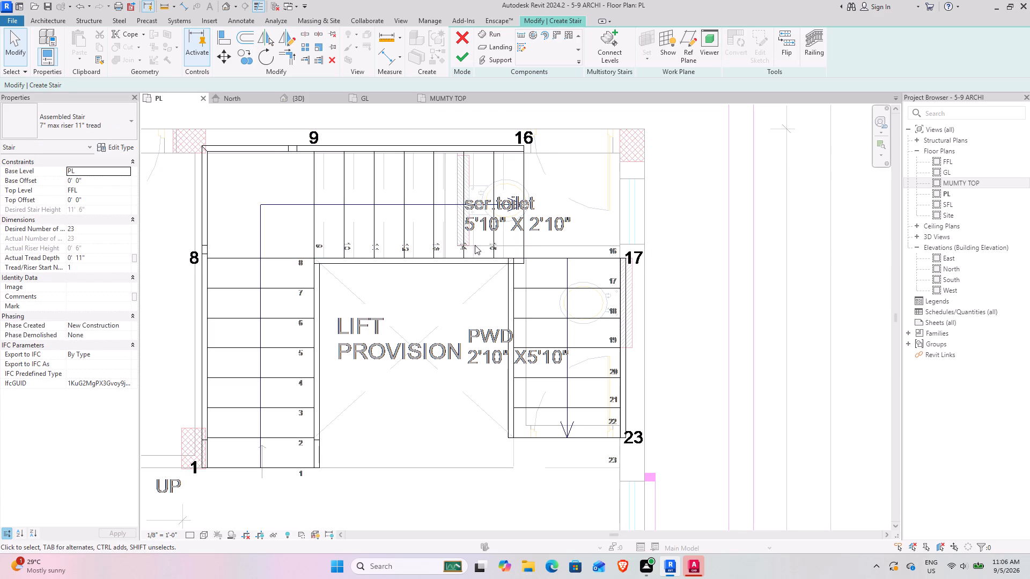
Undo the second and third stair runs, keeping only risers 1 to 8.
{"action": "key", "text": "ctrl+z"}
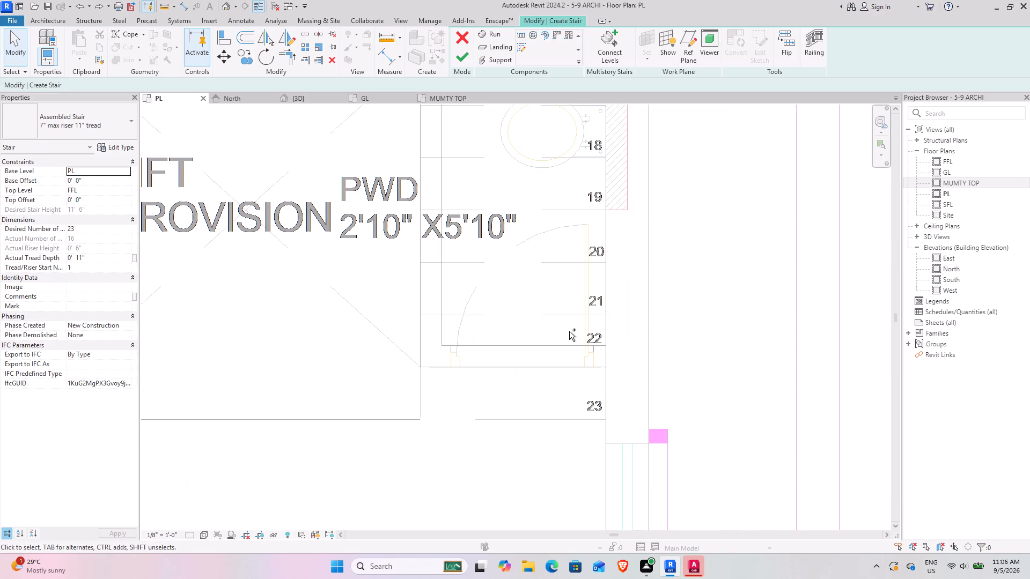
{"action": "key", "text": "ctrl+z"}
Draw the second run, risers 9 to 15, from the plan's riser 9 line along the lift provision's edge to the ser. toilet.
{"action": "scroll", "coordinate": [325, 232], "scroll_direction": "down", "scroll_amount": 5}
{"action": "middle_click_drag", "start_coordinate": [454, 253], "coordinate": [557, 281]}
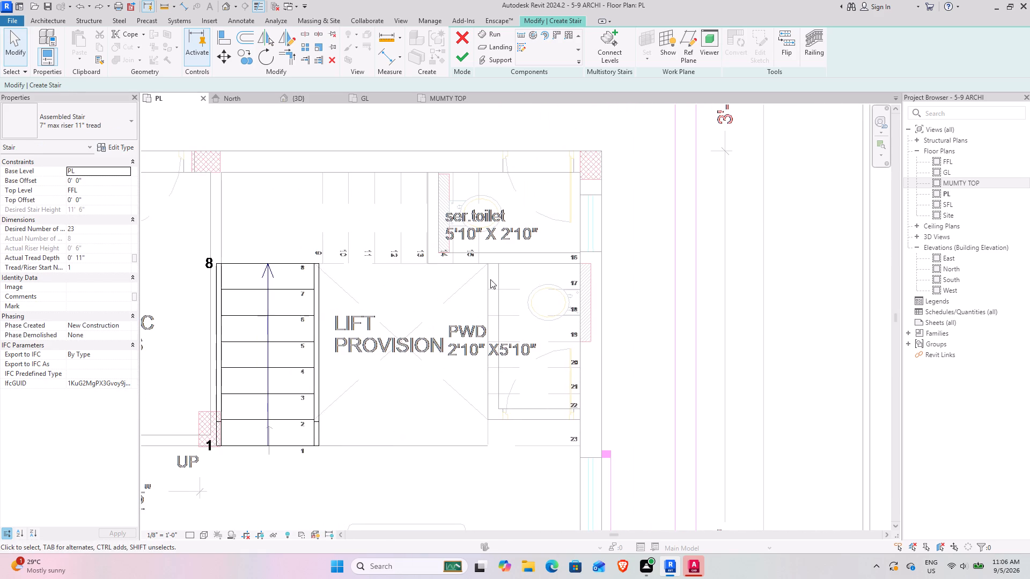
{"action": "scroll", "coordinate": [329, 246], "scroll_direction": "up", "scroll_amount": 9}
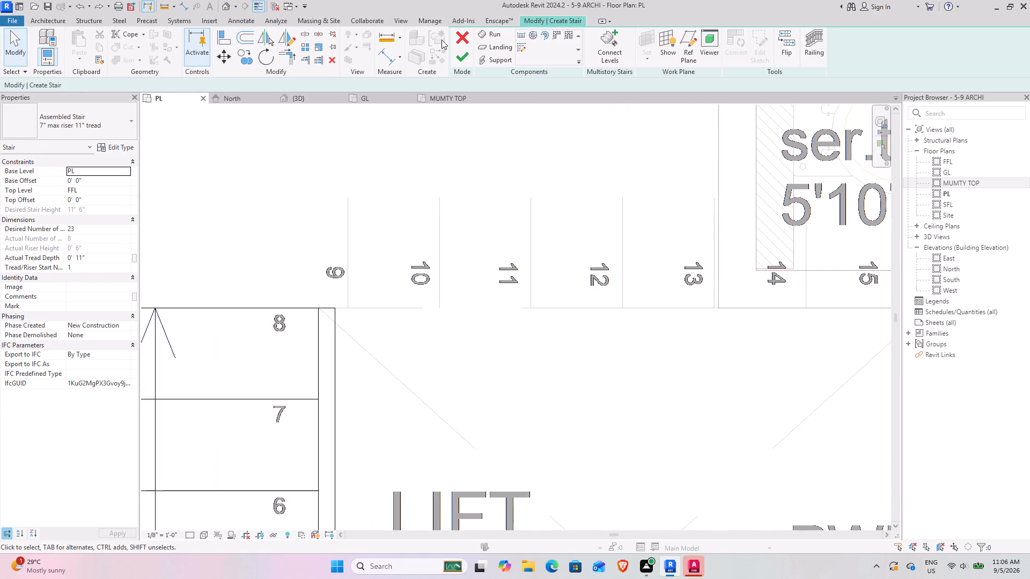
{"action": "left_click", "coordinate": [495, 36]}
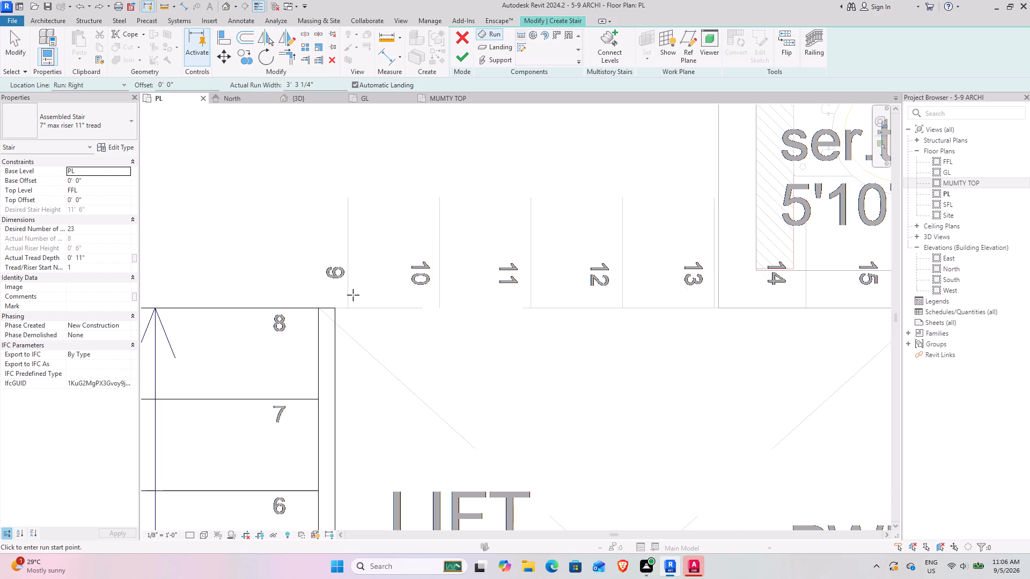
{"action": "left_click", "coordinate": [349, 310]}
{"action": "scroll", "coordinate": [460, 299], "scroll_direction": "down", "scroll_amount": 5}
{"action": "middle_click_drag", "start_coordinate": [619, 294], "coordinate": [331, 292]}
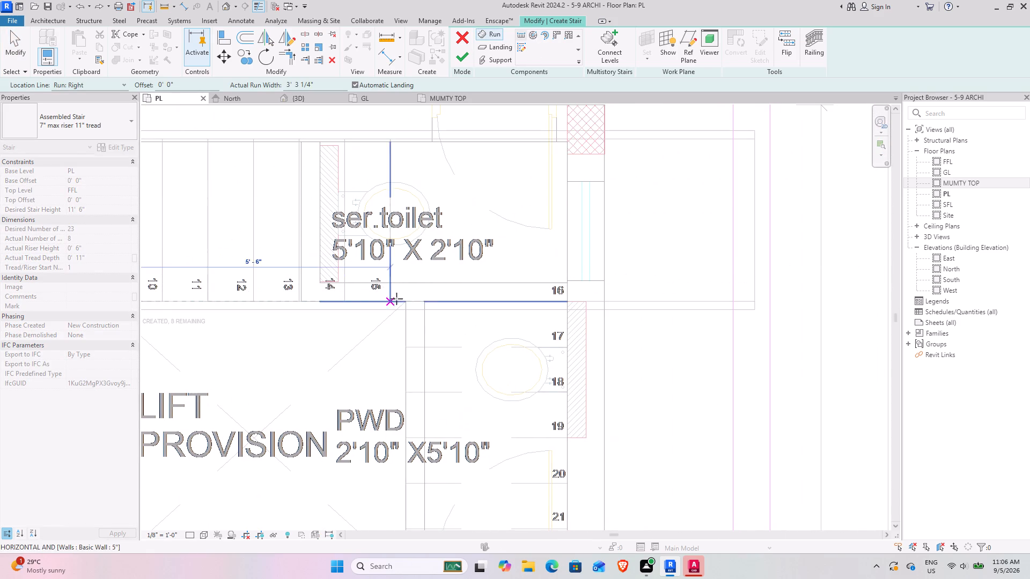
{"action": "left_click", "coordinate": [389, 302]}
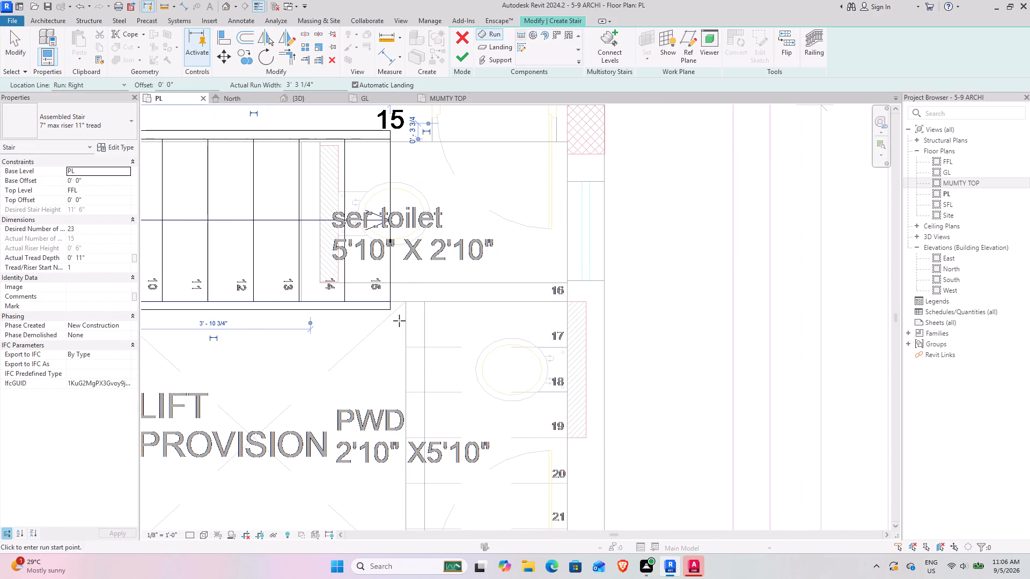
Draw the third run, risers 16 to 23, from the lift provision corner past the PWD, level with riser 1, and finish the stair.
{"action": "left_click", "coordinate": [407, 302]}
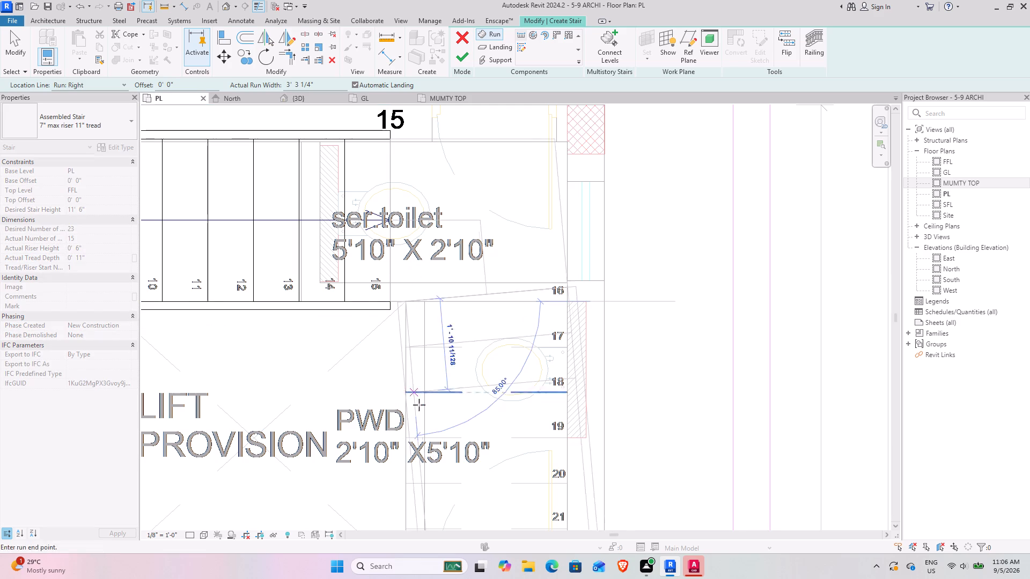
{"action": "scroll", "coordinate": [420, 417], "scroll_direction": "down", "scroll_amount": 4}
{"action": "middle_click_drag", "start_coordinate": [405, 439], "coordinate": [402, 241]}
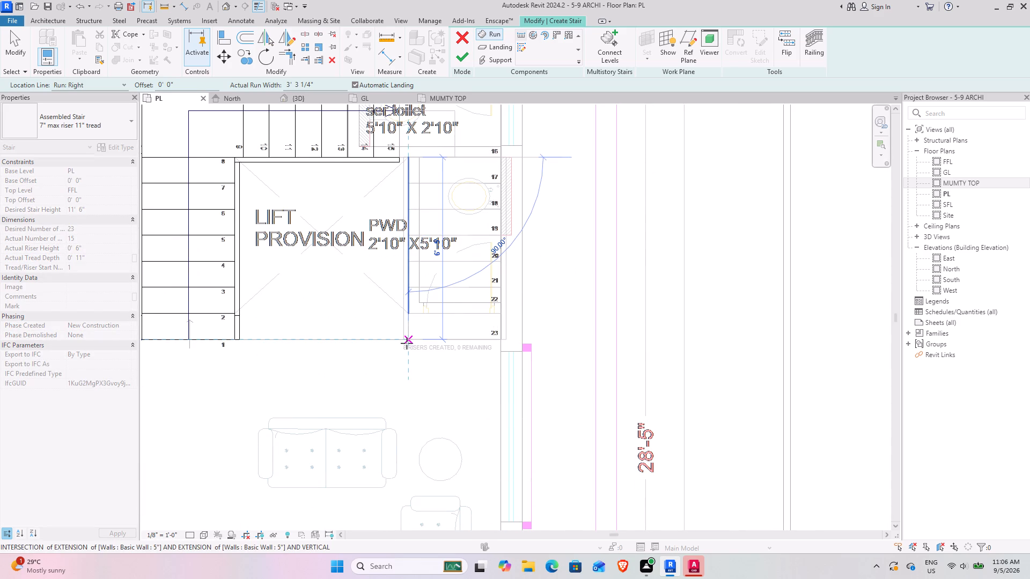
{"action": "left_click", "coordinate": [407, 336]}
{"action": "middle_click_drag", "start_coordinate": [344, 247], "coordinate": [352, 387]}
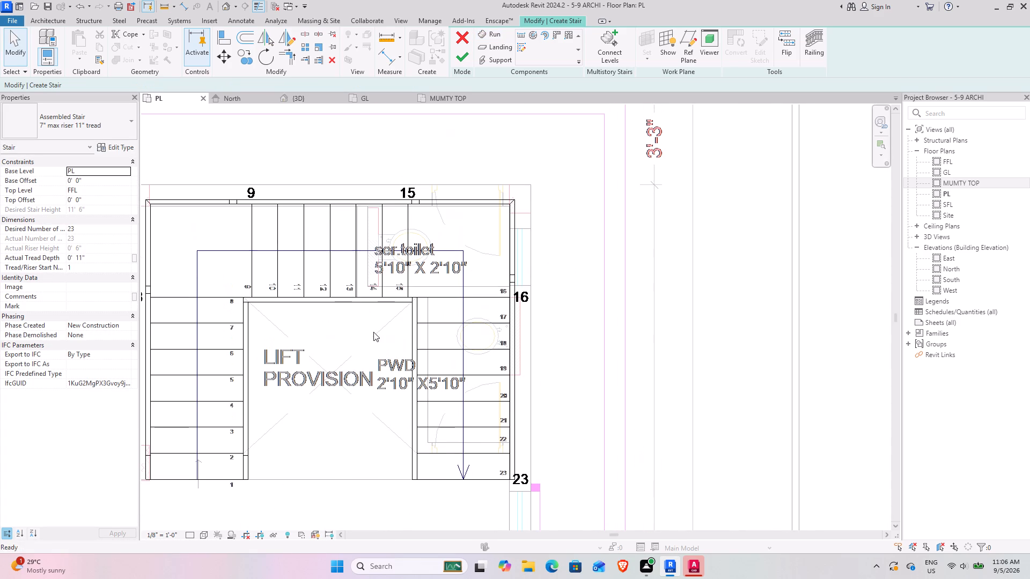
{"action": "scroll", "coordinate": [407, 271], "scroll_direction": "up", "scroll_amount": 3}
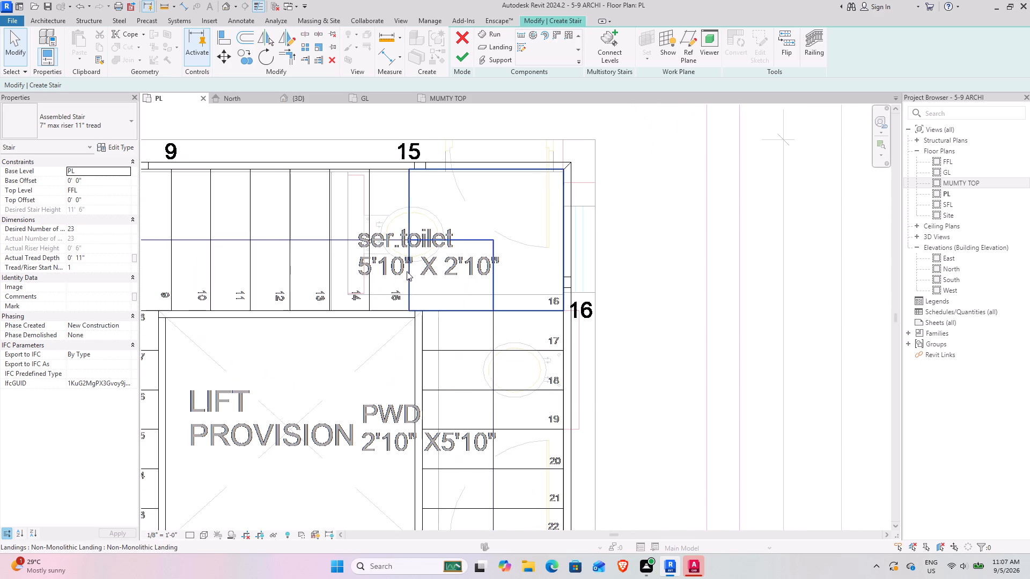
{"action": "scroll", "coordinate": [252, 352], "scroll_direction": "up", "scroll_amount": 3}
{"action": "middle_click_drag", "start_coordinate": [253, 337], "coordinate": [376, 289]}
{"action": "scroll", "coordinate": [371, 268], "scroll_direction": "down", "scroll_amount": 5}
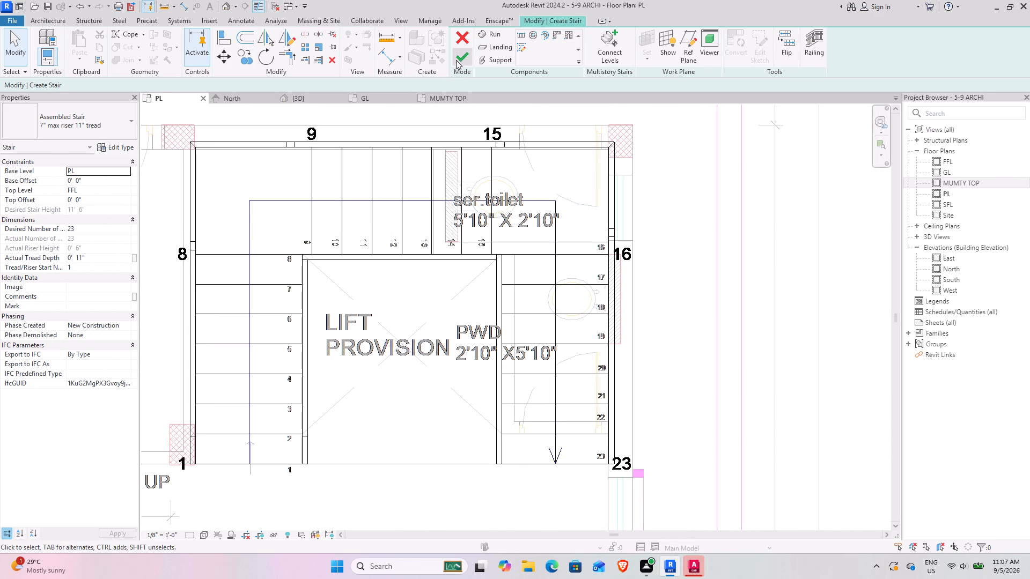
{"action": "left_click", "coordinate": [457, 58]}
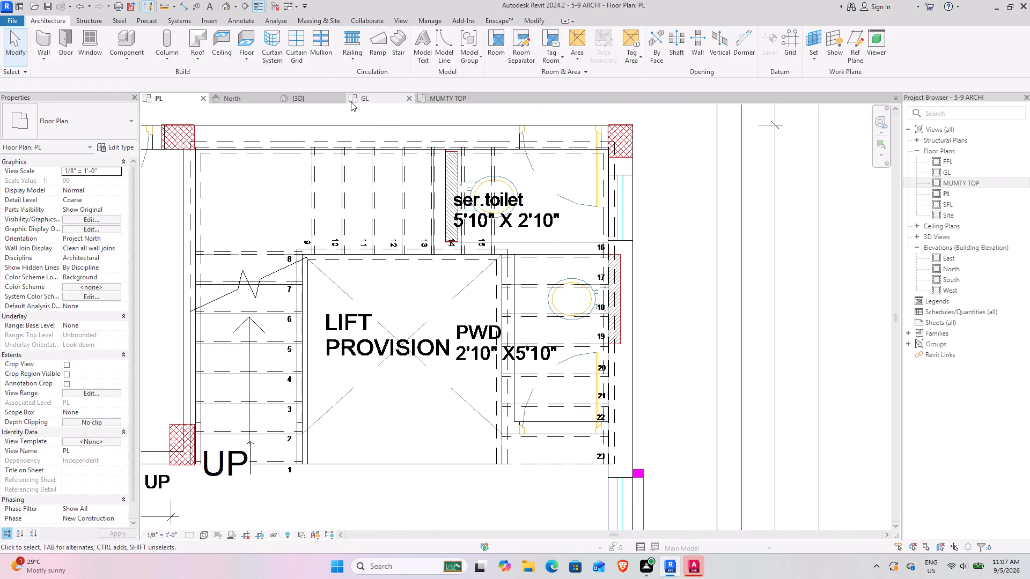
Examine the rebuilt stair in 3D, checking its three runs, railings and how they meet the surrounding walls.
{"action": "left_click", "coordinate": [302, 101]}
{"action": "middle_click_drag", "start_coordinate": [384, 328], "coordinate": [520, 346], "text": "shift"}
{"action": "middle_click_drag", "start_coordinate": [453, 398], "coordinate": [596, 258]}
{"action": "scroll", "coordinate": [367, 235], "scroll_direction": "up", "scroll_amount": 9}
{"action": "middle_click_drag", "start_coordinate": [465, 259], "coordinate": [484, 249], "text": "shift"}
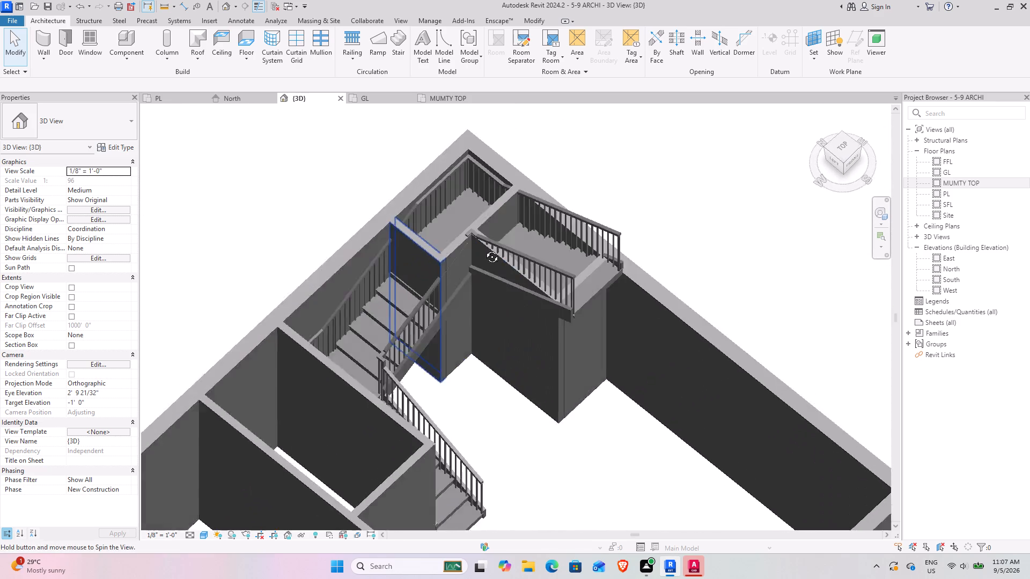
{"action": "middle_click_drag", "start_coordinate": [484, 249], "coordinate": [506, 203], "text": "shift"}
{"action": "middle_click_drag", "start_coordinate": [447, 364], "coordinate": [398, 307]}
{"action": "middle_click_drag", "start_coordinate": [416, 308], "coordinate": [351, 365]}
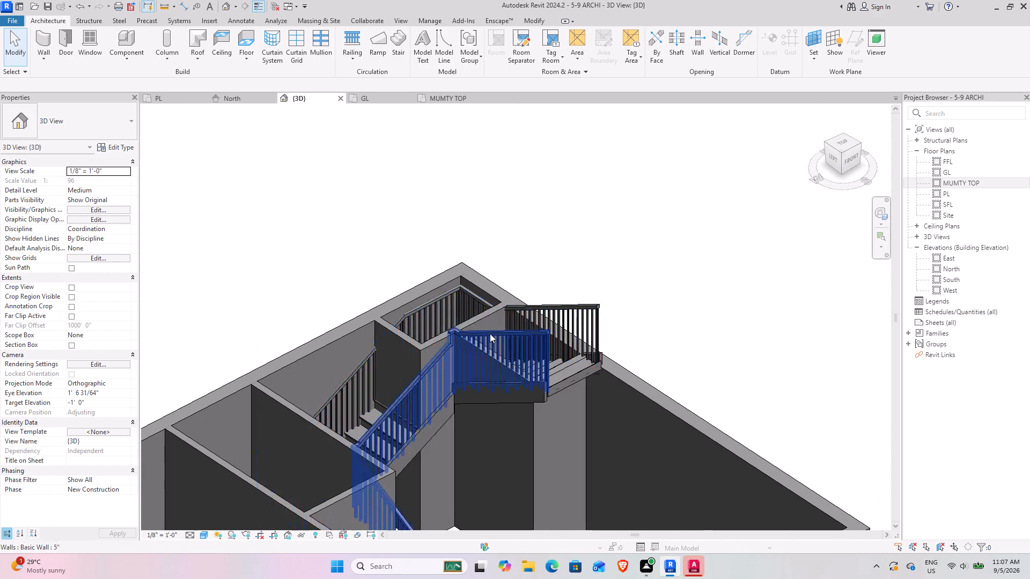
{"action": "middle_click_drag", "start_coordinate": [426, 388], "coordinate": [521, 289], "text": "shift"}
{"action": "middle_click_drag", "start_coordinate": [453, 392], "coordinate": [569, 31]}
{"action": "middle_click_drag", "start_coordinate": [473, 256], "coordinate": [483, 231], "text": "shift"}
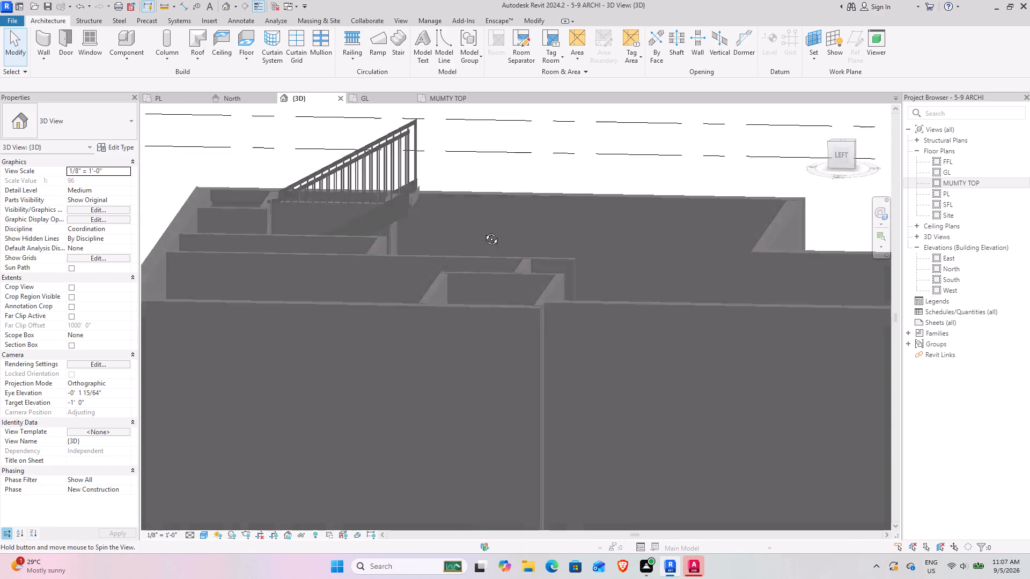
{"action": "middle_click_drag", "start_coordinate": [483, 231], "coordinate": [463, 209], "text": "shift"}
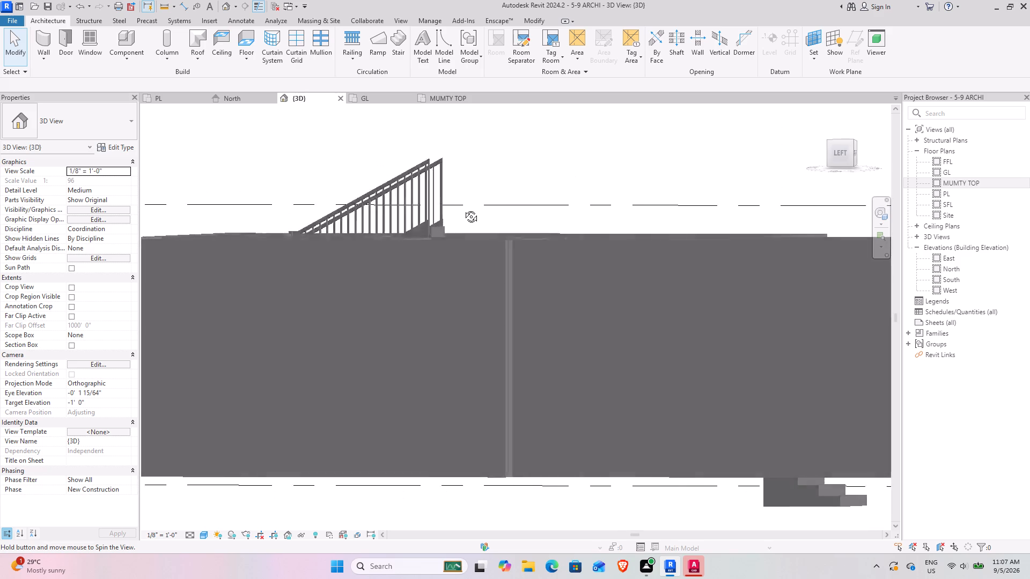
{"action": "middle_click_drag", "start_coordinate": [463, 209], "coordinate": [352, 311], "text": "shift"}
{"action": "middle_click_drag", "start_coordinate": [765, 202], "coordinate": [323, 426]}
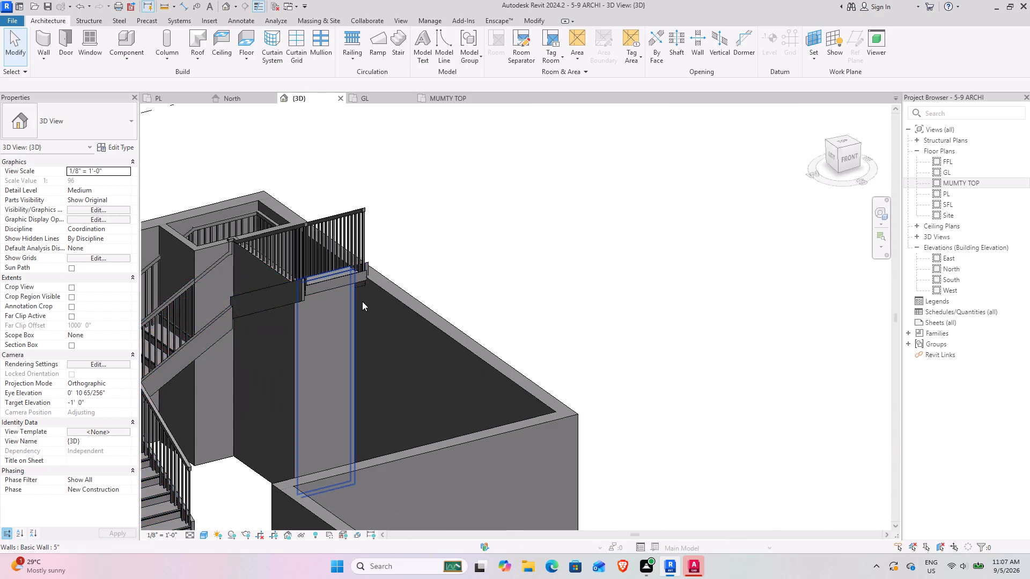
{"action": "scroll", "coordinate": [315, 254], "scroll_direction": "up", "scroll_amount": 3}
{"action": "middle_click_drag", "start_coordinate": [409, 329], "coordinate": [396, 425], "text": "shift"}
{"action": "middle_click_drag", "start_coordinate": [420, 241], "coordinate": [407, 437]}
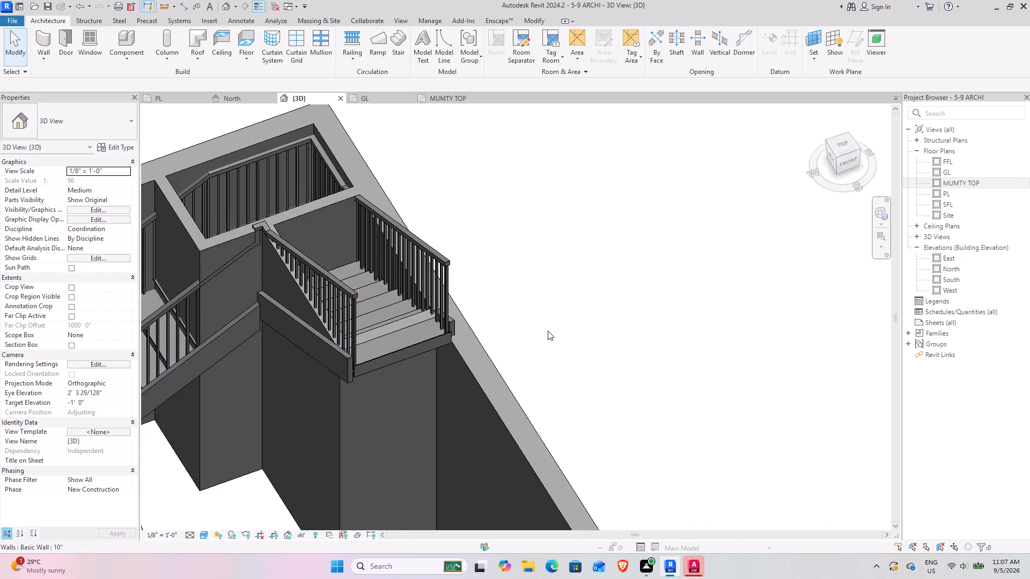
{"action": "left_click", "coordinate": [593, 288]}
{"action": "middle_click_drag", "start_coordinate": [541, 261], "coordinate": [479, 313], "text": "shift"}
{"action": "middle_click_drag", "start_coordinate": [459, 342], "coordinate": [453, 167]}
{"action": "middle_click_drag", "start_coordinate": [597, 271], "coordinate": [568, 262]}
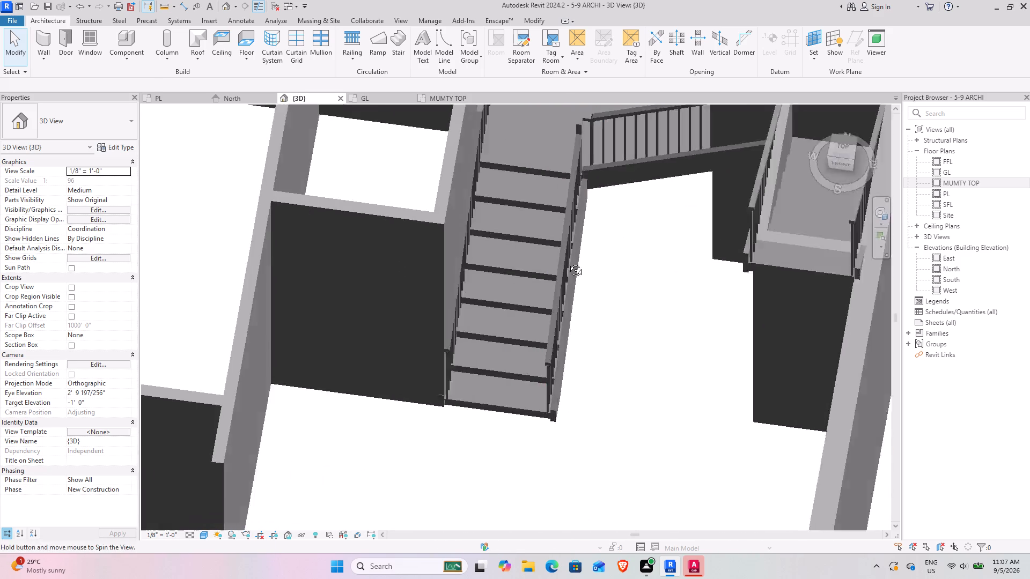
{"action": "middle_click_drag", "start_coordinate": [568, 262], "coordinate": [555, 255]}
{"action": "middle_click_drag", "start_coordinate": [669, 279], "coordinate": [435, 391]}
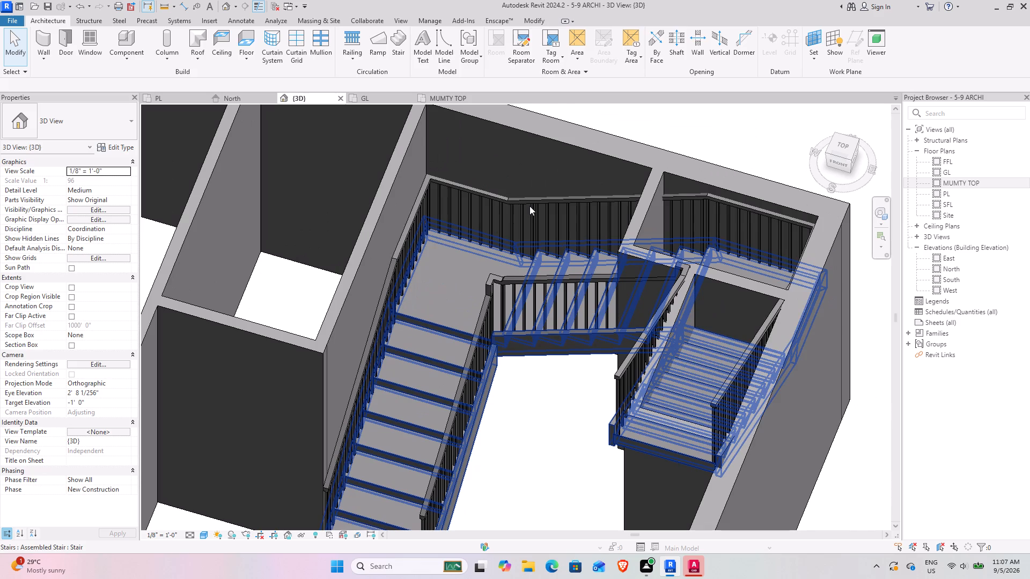
Delete the stair's outer railing running along the enclosing walls.
{"action": "left_click", "coordinate": [529, 206]}
{"action": "left_click", "coordinate": [334, 65]}
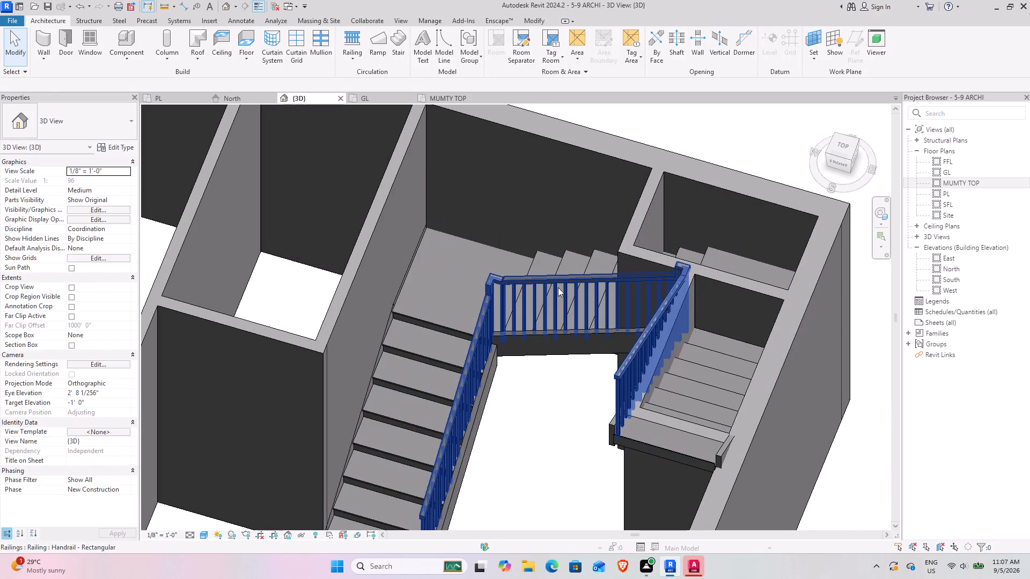
Change the stair's inner railing to the Glass Panel - Bottom Fill type.
{"action": "left_click", "coordinate": [558, 287]}
{"action": "left_click", "coordinate": [97, 131]}
{"action": "left_click", "coordinate": [29, 175]}
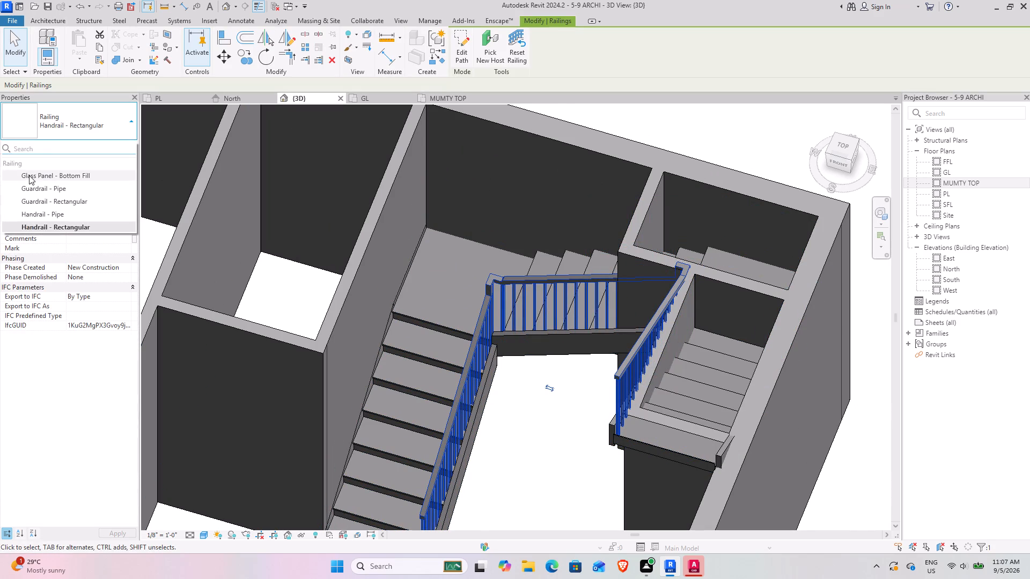
{"action": "left_click", "coordinate": [560, 467]}
Examine the inner glass railing and where the 5" walls cross the second and third stair runs.
{"action": "middle_click_drag", "start_coordinate": [440, 455], "coordinate": [491, 449], "text": "shift"}
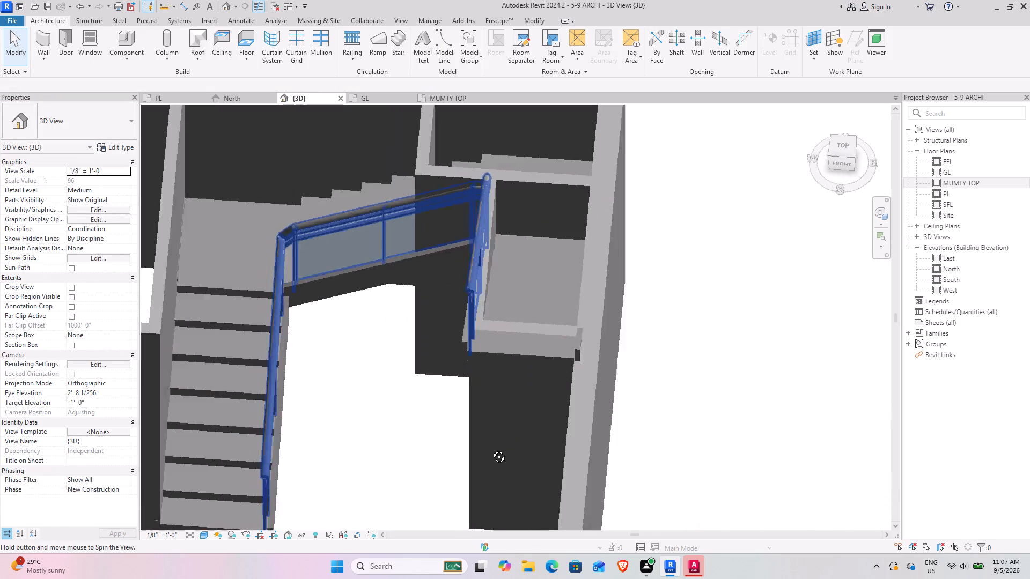
{"action": "middle_click_drag", "start_coordinate": [491, 449], "coordinate": [574, 399], "text": "shift"}
{"action": "middle_click_drag", "start_coordinate": [387, 396], "coordinate": [870, 229]}
{"action": "middle_click_drag", "start_coordinate": [545, 367], "coordinate": [578, 480]}
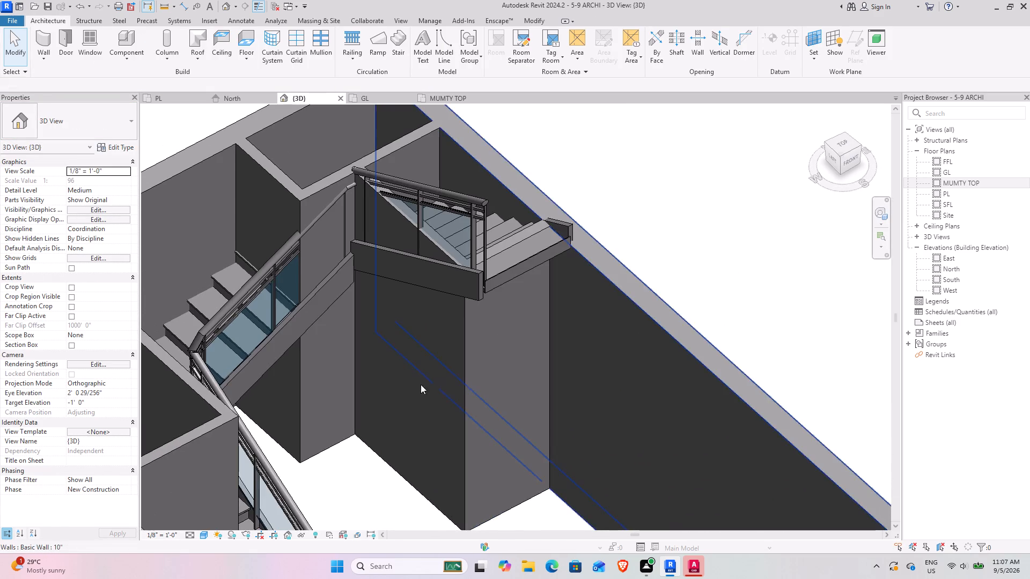
{"action": "middle_click_drag", "start_coordinate": [475, 442], "coordinate": [388, 454]}
{"action": "middle_click_drag", "start_coordinate": [553, 406], "coordinate": [370, 341]}
{"action": "middle_click_drag", "start_coordinate": [437, 349], "coordinate": [413, 344], "text": "shift"}
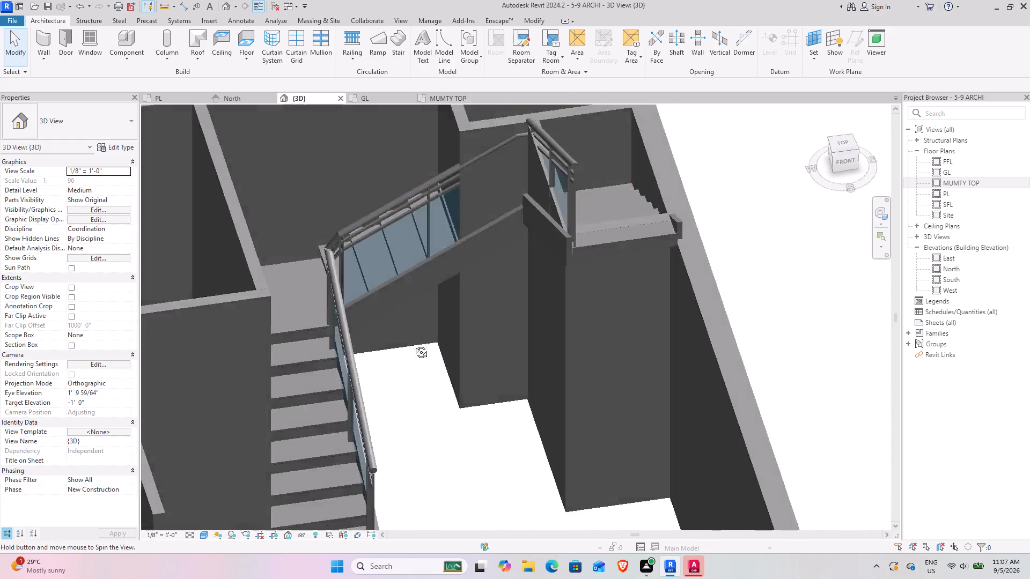
{"action": "middle_click_drag", "start_coordinate": [413, 344], "coordinate": [413, 343], "text": "shift"}
{"action": "middle_click_drag", "start_coordinate": [551, 380], "coordinate": [369, 371]}
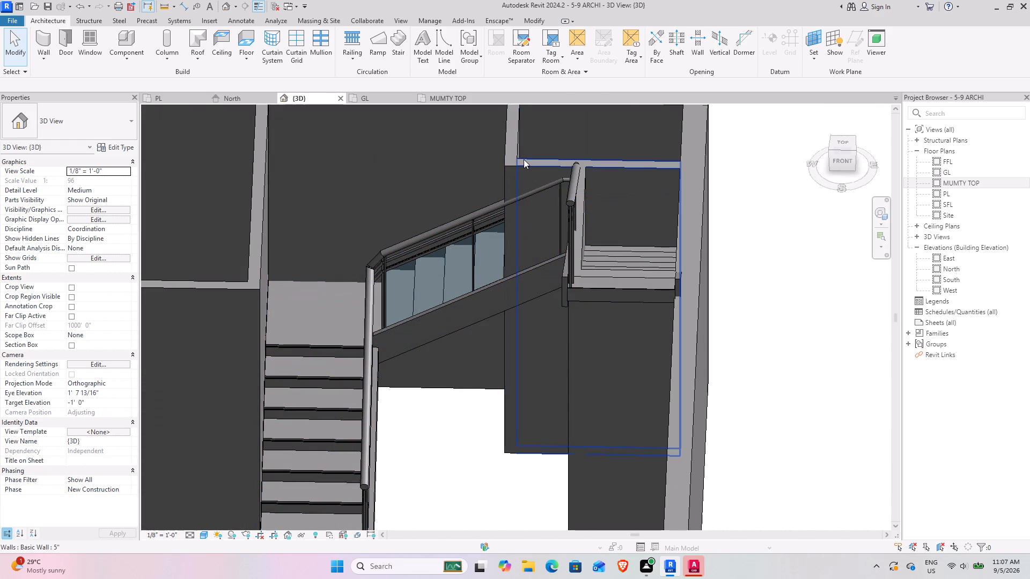
Open the profile of the 5" wall that cuts across the second stair run for editing.
{"action": "left_click", "coordinate": [507, 154]}
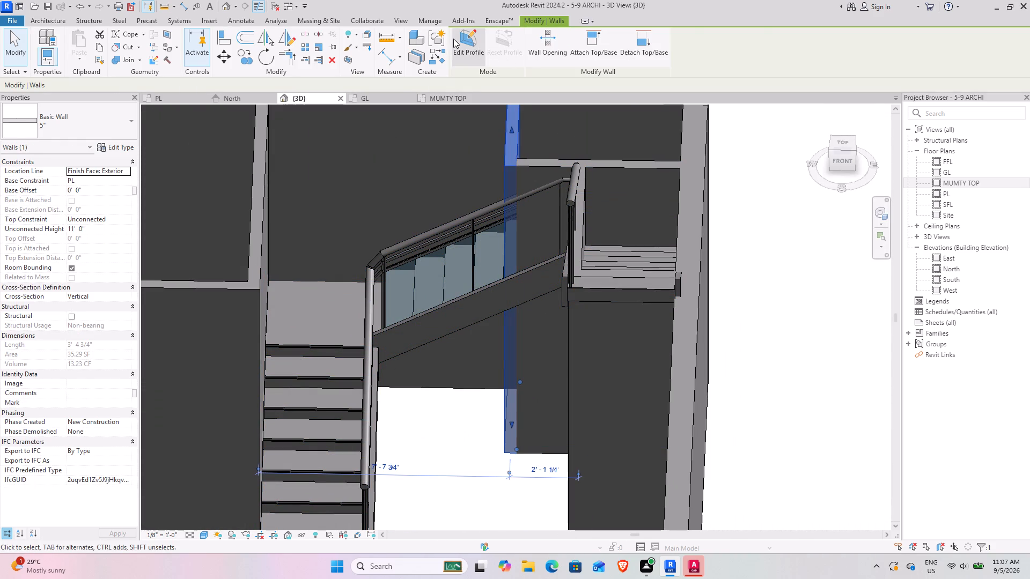
{"action": "left_click", "coordinate": [453, 39]}
{"action": "scroll", "coordinate": [478, 196], "scroll_direction": "down", "scroll_amount": 5}
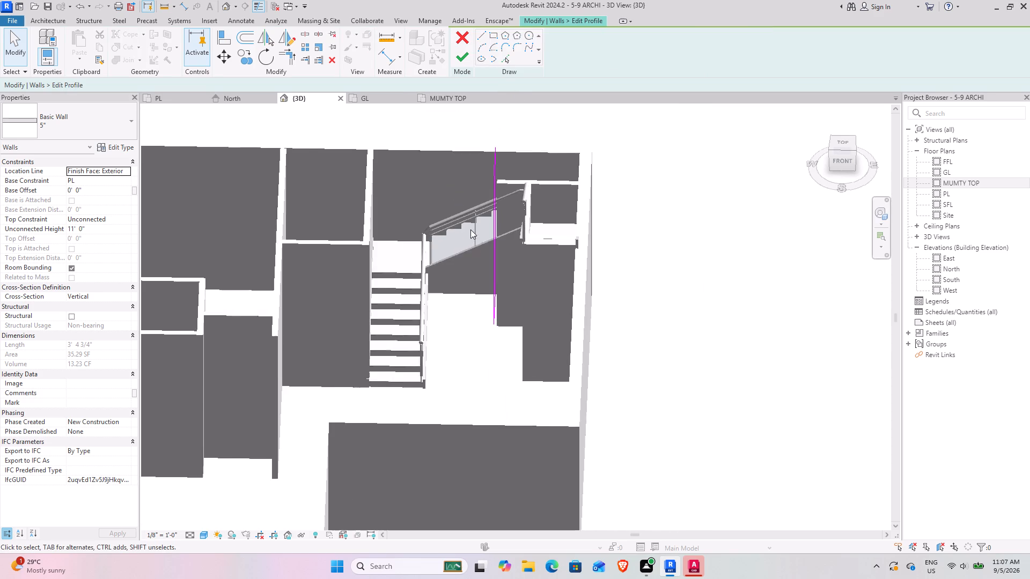
{"action": "middle_click_drag", "start_coordinate": [429, 249], "coordinate": [531, 182], "text": "shift"}
{"action": "middle_click_drag", "start_coordinate": [484, 247], "coordinate": [411, 222], "text": "shift"}
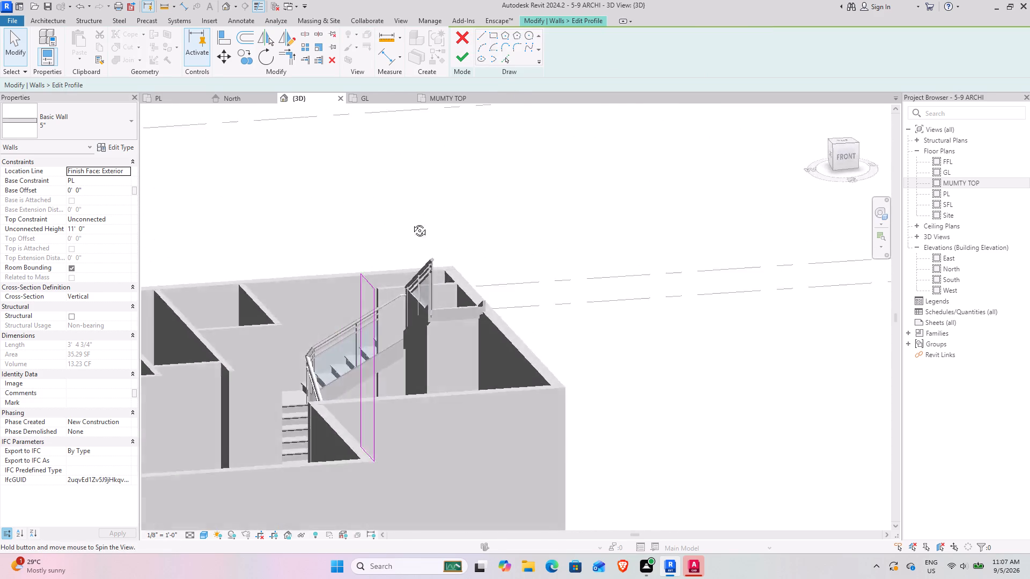
{"action": "middle_click_drag", "start_coordinate": [411, 222], "coordinate": [333, 222], "text": "shift"}
{"action": "middle_click_drag", "start_coordinate": [699, 348], "coordinate": [592, 318], "text": "shift"}
{"action": "middle_click_drag", "start_coordinate": [825, 370], "coordinate": [557, 362]}
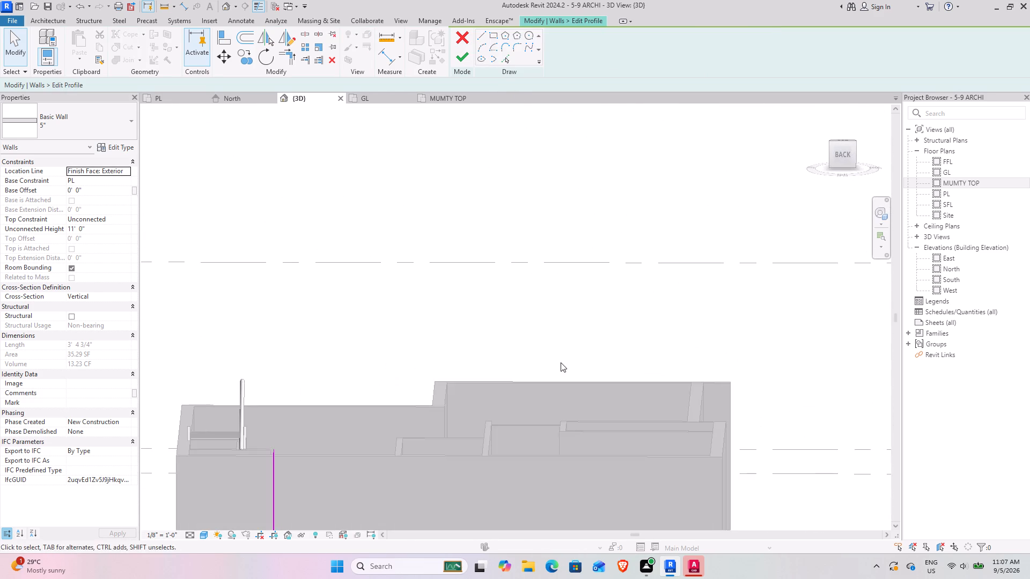
{"action": "middle_click_drag", "start_coordinate": [566, 363], "coordinate": [643, 208]}
{"action": "middle_click_drag", "start_coordinate": [533, 240], "coordinate": [708, 225], "text": "shift"}
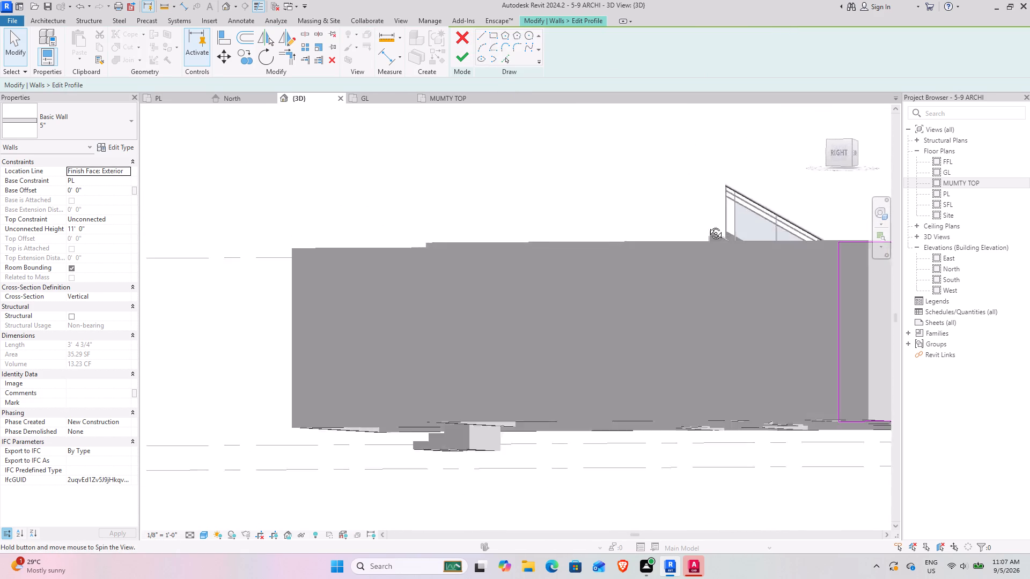
{"action": "middle_click_drag", "start_coordinate": [708, 225], "coordinate": [849, 412], "text": "shift"}
{"action": "middle_click_drag", "start_coordinate": [710, 330], "coordinate": [465, 456]}
{"action": "middle_click_drag", "start_coordinate": [470, 426], "coordinate": [536, 409]}
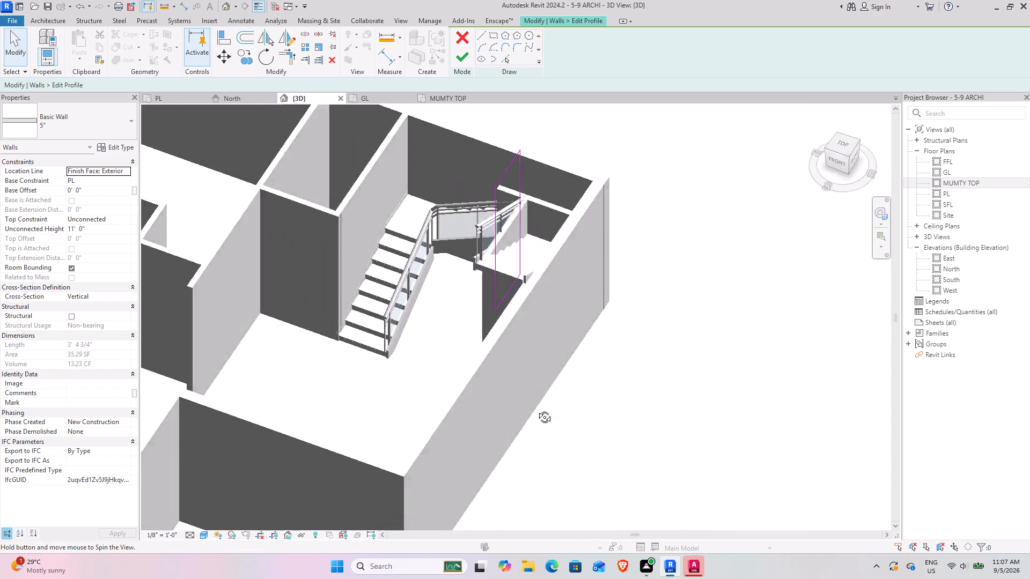
{"action": "middle_click_drag", "start_coordinate": [536, 409], "coordinate": [600, 303]}
{"action": "middle_click_drag", "start_coordinate": [420, 324], "coordinate": [480, 368]}
{"action": "middle_click_drag", "start_coordinate": [358, 335], "coordinate": [676, 442]}
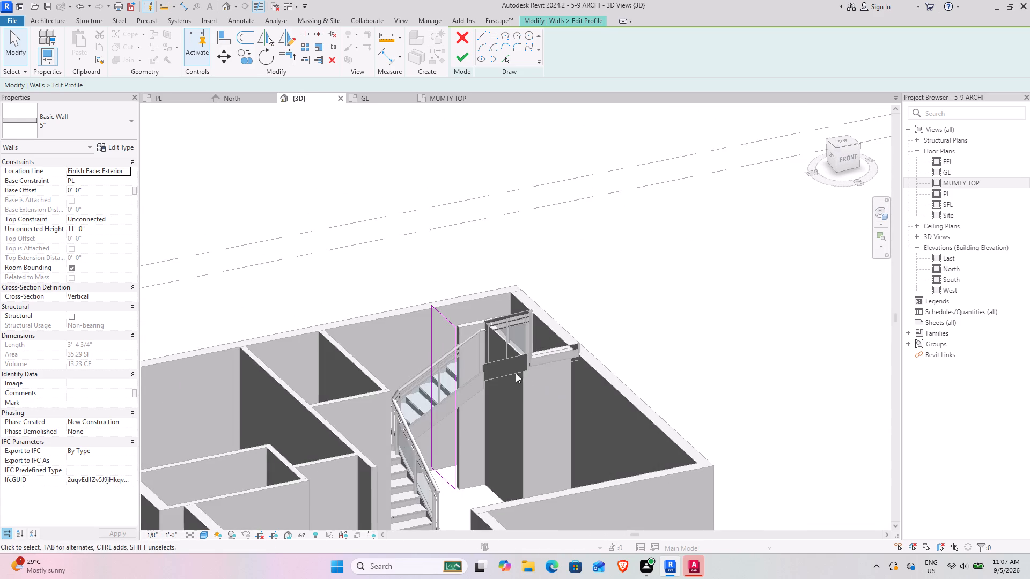
{"action": "scroll", "coordinate": [476, 331], "scroll_direction": "up", "scroll_amount": 7}
{"action": "middle_click_drag", "start_coordinate": [412, 447], "coordinate": [413, 386], "text": "shift"}
{"action": "middle_click_drag", "start_coordinate": [432, 433], "coordinate": [397, 232]}
{"action": "scroll", "coordinate": [404, 437], "scroll_direction": "up", "scroll_amount": 3}
{"action": "middle_click_drag", "start_coordinate": [396, 404], "coordinate": [417, 220]}
{"action": "scroll", "coordinate": [409, 344], "scroll_direction": "up", "scroll_amount": 1}
{"action": "scroll", "coordinate": [419, 222], "scroll_direction": "down", "scroll_amount": 6}
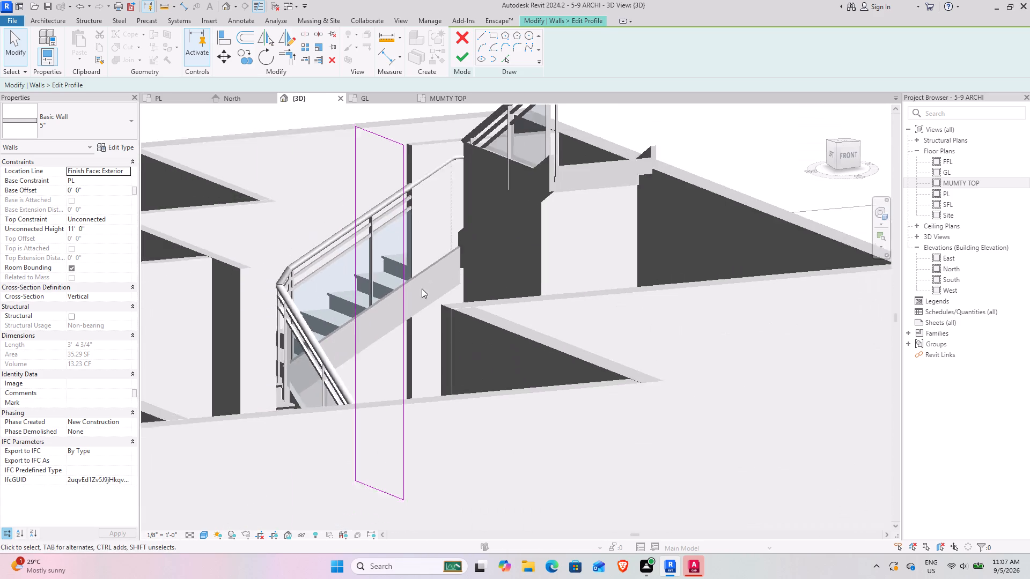
{"action": "scroll", "coordinate": [422, 288], "scroll_direction": "down", "scroll_amount": 2}
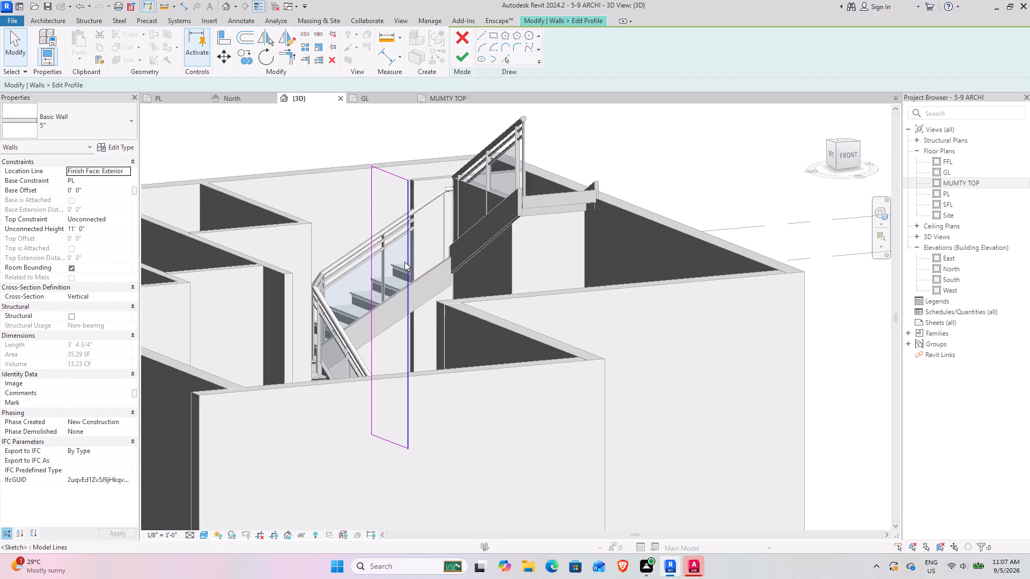
{"action": "scroll", "coordinate": [403, 262], "scroll_direction": "up", "scroll_amount": 7}
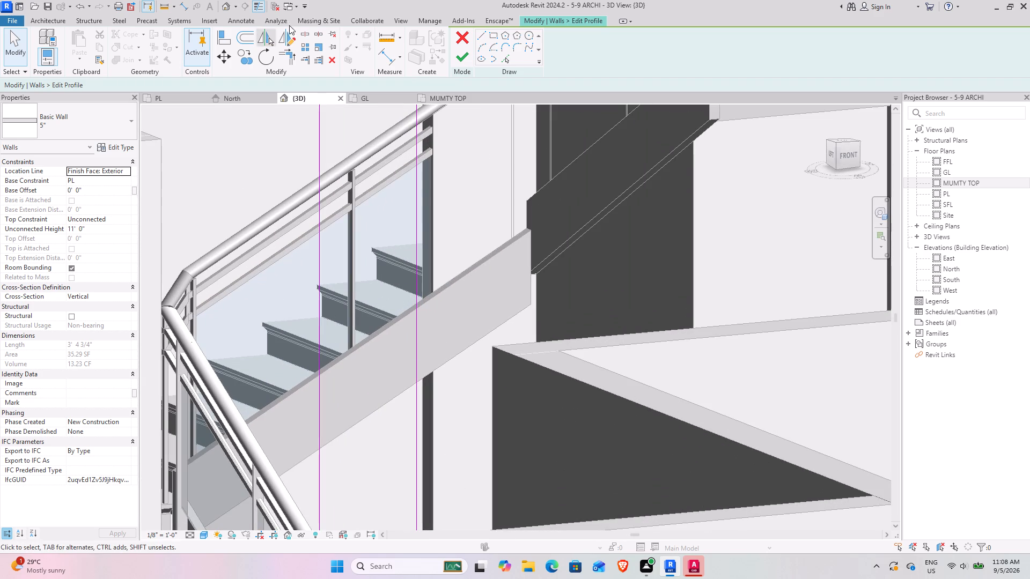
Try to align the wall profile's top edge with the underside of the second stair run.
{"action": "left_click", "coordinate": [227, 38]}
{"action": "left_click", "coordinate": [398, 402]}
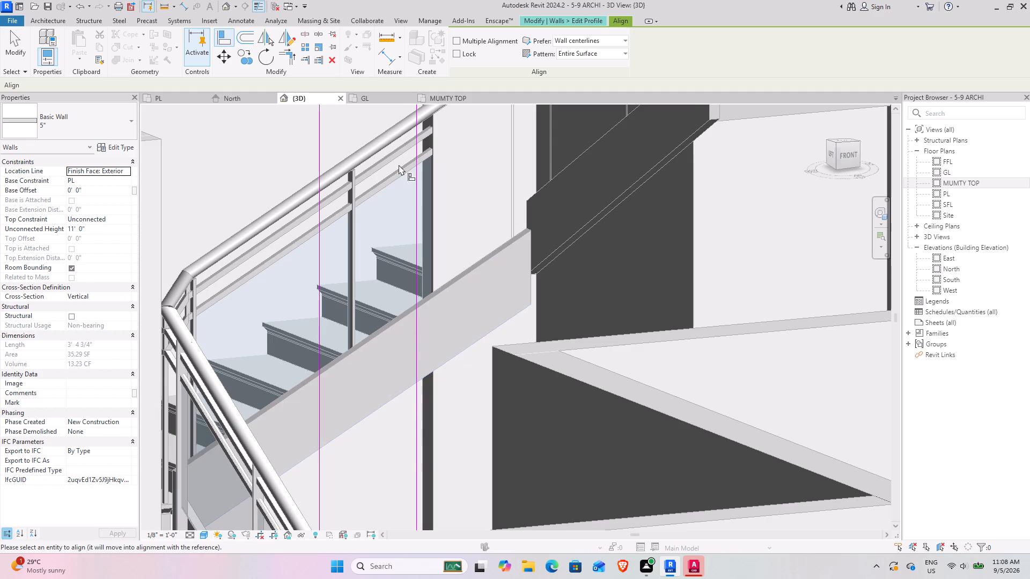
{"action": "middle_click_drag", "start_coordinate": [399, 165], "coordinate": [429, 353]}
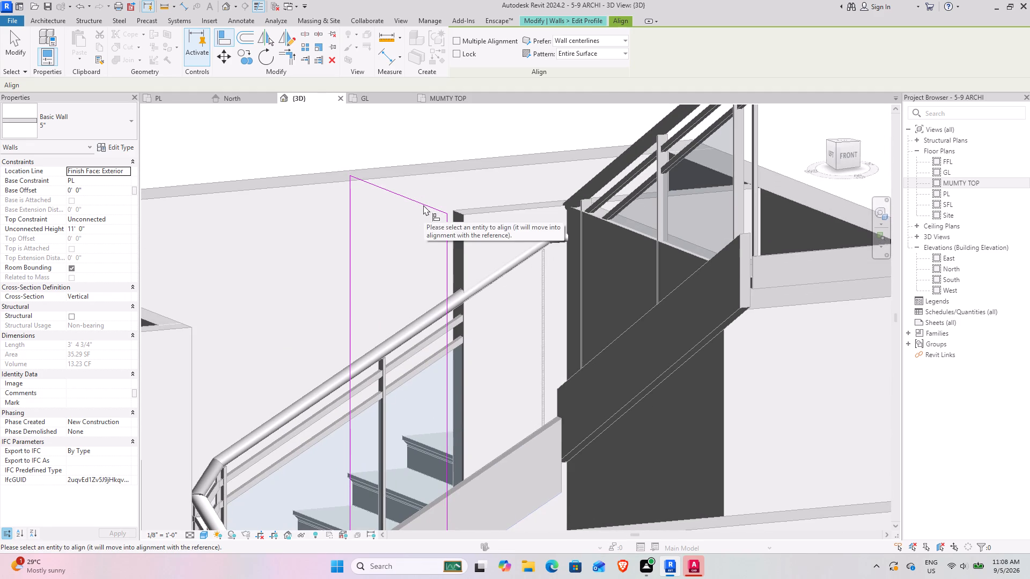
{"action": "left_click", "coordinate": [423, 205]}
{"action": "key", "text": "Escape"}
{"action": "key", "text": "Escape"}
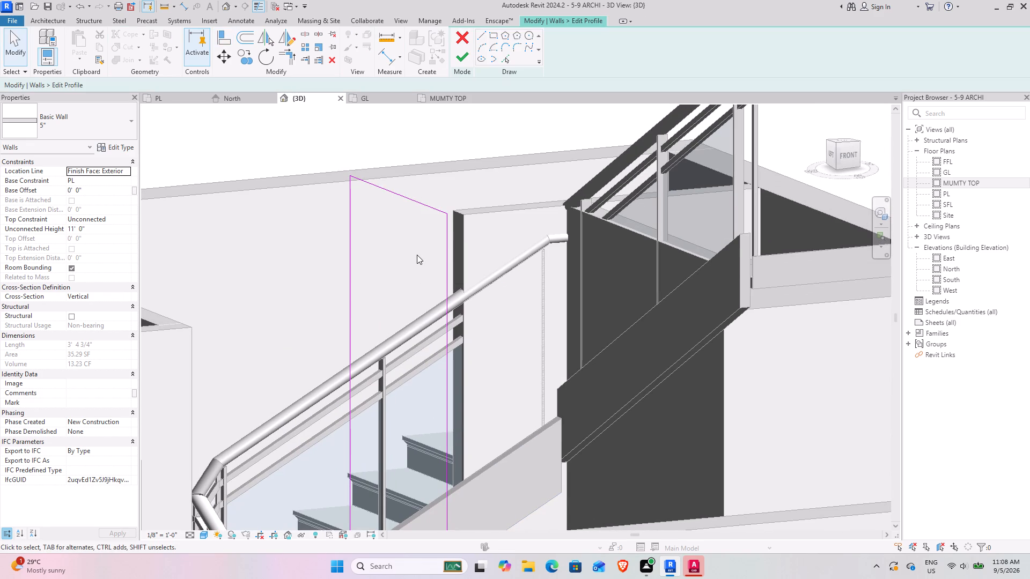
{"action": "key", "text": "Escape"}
Lower the wall profile's top edge below the second run, to about 5'-4" above PL, removing the conflicting constraints.
{"action": "scroll", "coordinate": [417, 257], "scroll_direction": "down", "scroll_amount": 4}
{"action": "left_click", "coordinate": [413, 231]}
{"action": "left_click_drag", "start_coordinate": [415, 226], "coordinate": [415, 336]}
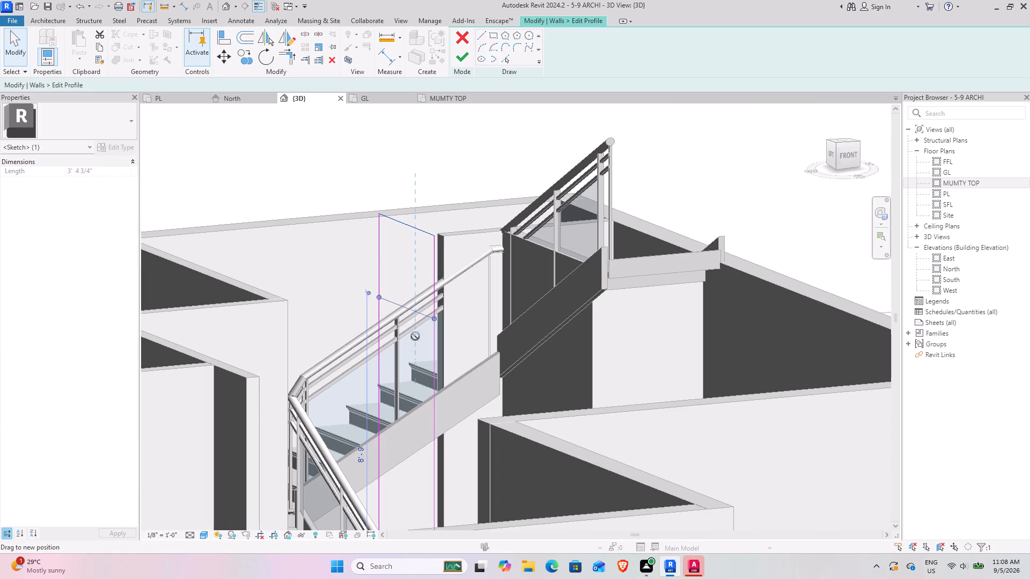
{"action": "left_click_drag", "start_coordinate": [415, 336], "coordinate": [413, 437]}
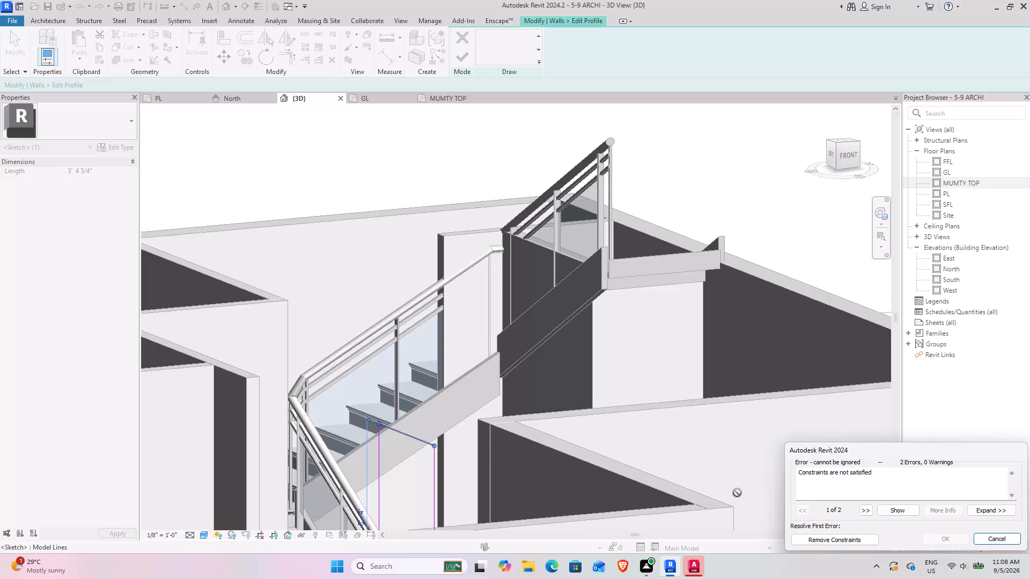
{"action": "left_click", "coordinate": [840, 541]}
Open the North elevation and set its visual style to Wireframe around the stair and the wall profile.
{"action": "middle_click_drag", "start_coordinate": [451, 417], "coordinate": [377, 437], "text": "shift"}
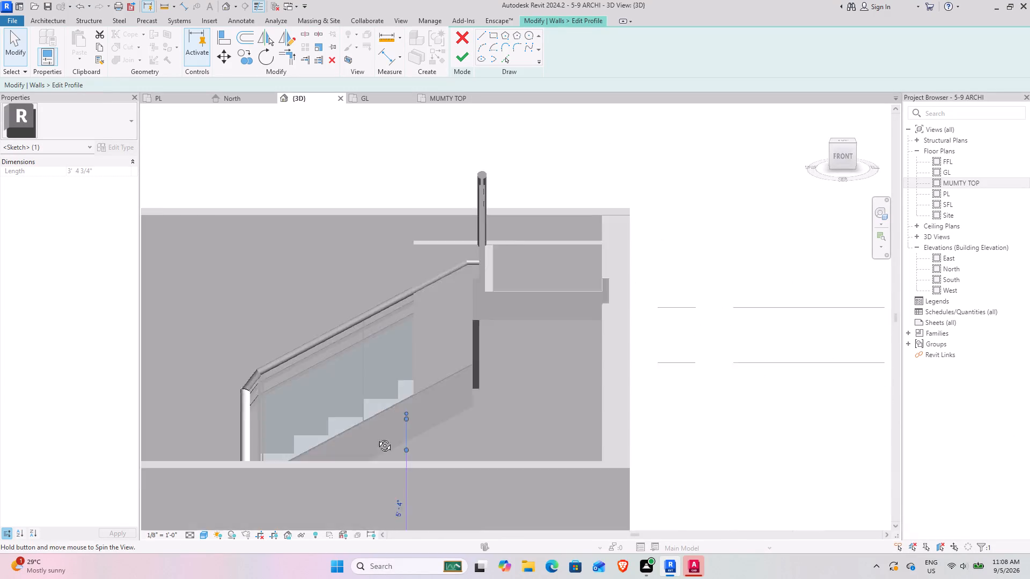
{"action": "middle_click_drag", "start_coordinate": [377, 437], "coordinate": [373, 441], "text": "shift"}
{"action": "middle_click_drag", "start_coordinate": [373, 441], "coordinate": [538, 463]}
{"action": "middle_click_drag", "start_coordinate": [531, 459], "coordinate": [430, 332]}
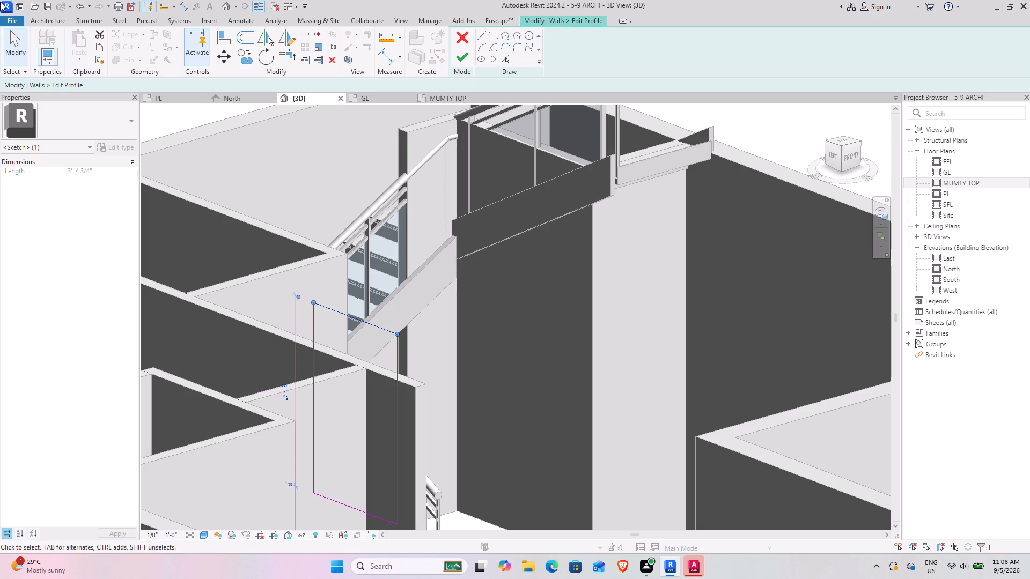
{"action": "left_click", "coordinate": [233, 100]}
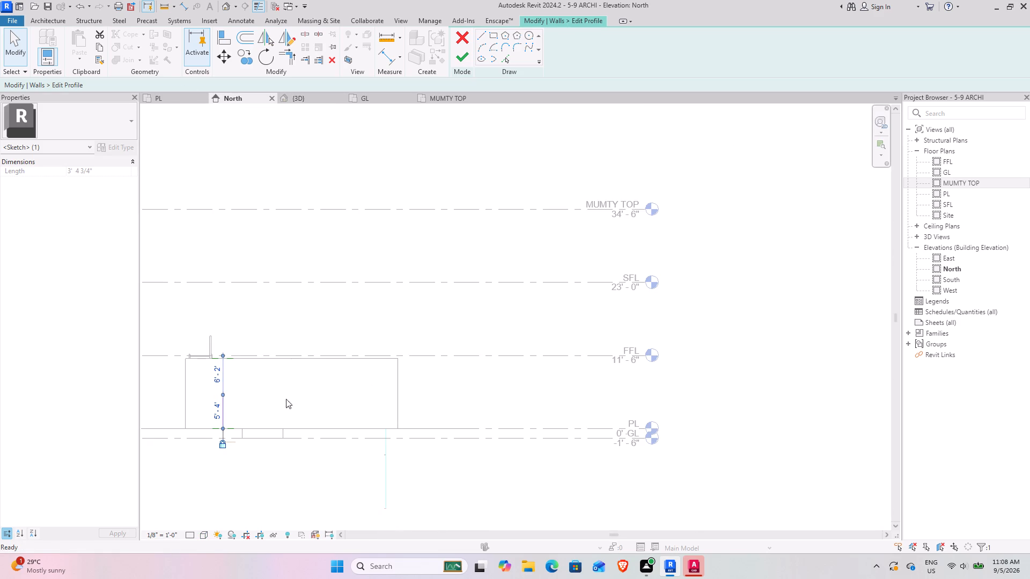
{"action": "scroll", "coordinate": [211, 384], "scroll_direction": "up", "scroll_amount": 3}
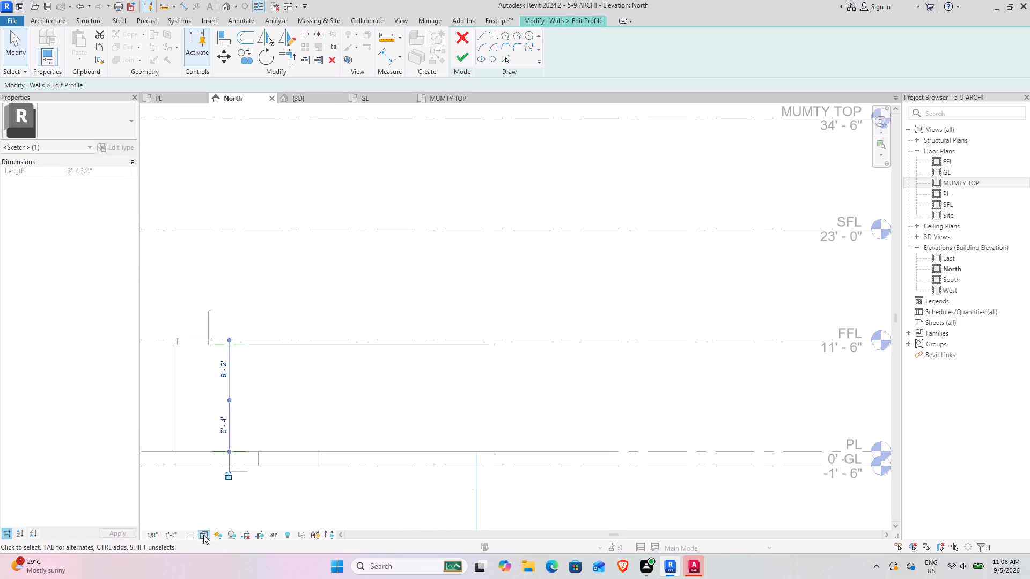
{"action": "left_click", "coordinate": [203, 535]}
{"action": "left_click", "coordinate": [221, 465]}
{"action": "scroll", "coordinate": [209, 389], "scroll_direction": "up", "scroll_amount": 4}
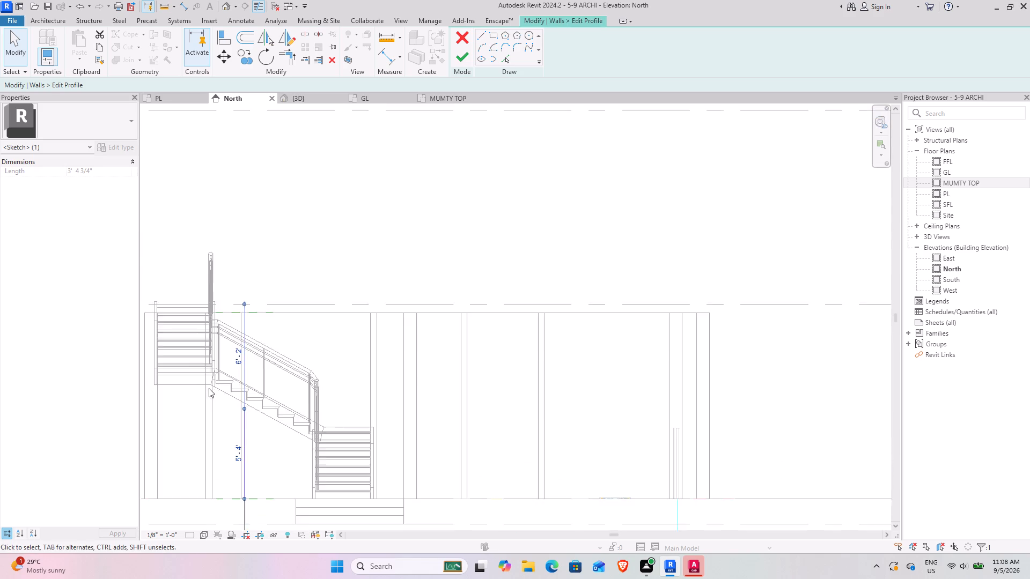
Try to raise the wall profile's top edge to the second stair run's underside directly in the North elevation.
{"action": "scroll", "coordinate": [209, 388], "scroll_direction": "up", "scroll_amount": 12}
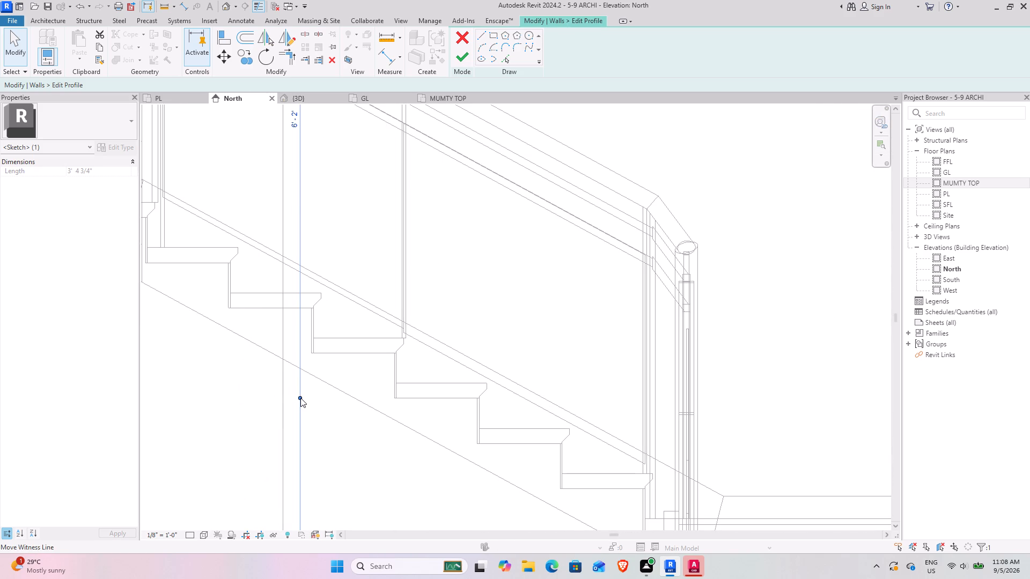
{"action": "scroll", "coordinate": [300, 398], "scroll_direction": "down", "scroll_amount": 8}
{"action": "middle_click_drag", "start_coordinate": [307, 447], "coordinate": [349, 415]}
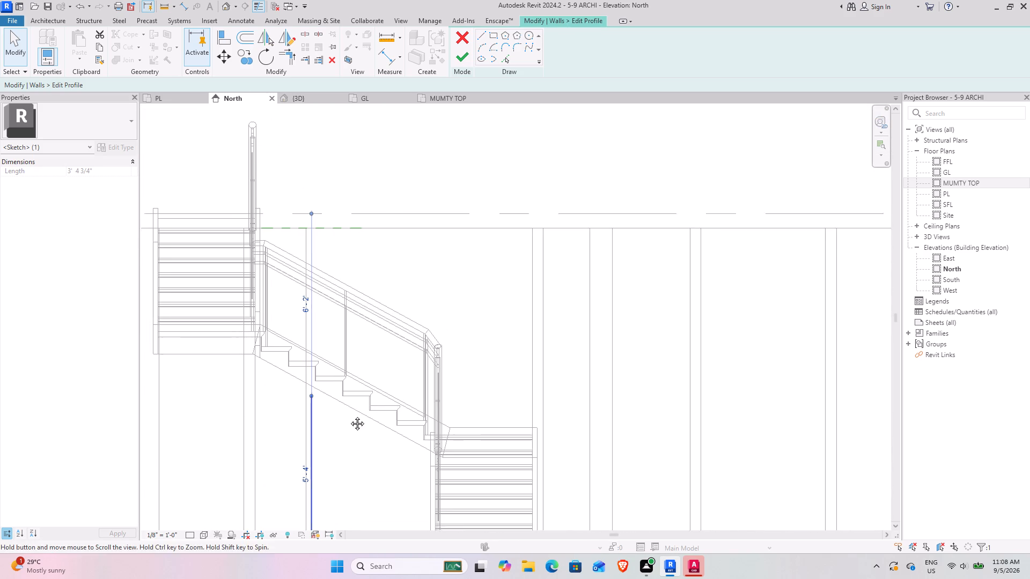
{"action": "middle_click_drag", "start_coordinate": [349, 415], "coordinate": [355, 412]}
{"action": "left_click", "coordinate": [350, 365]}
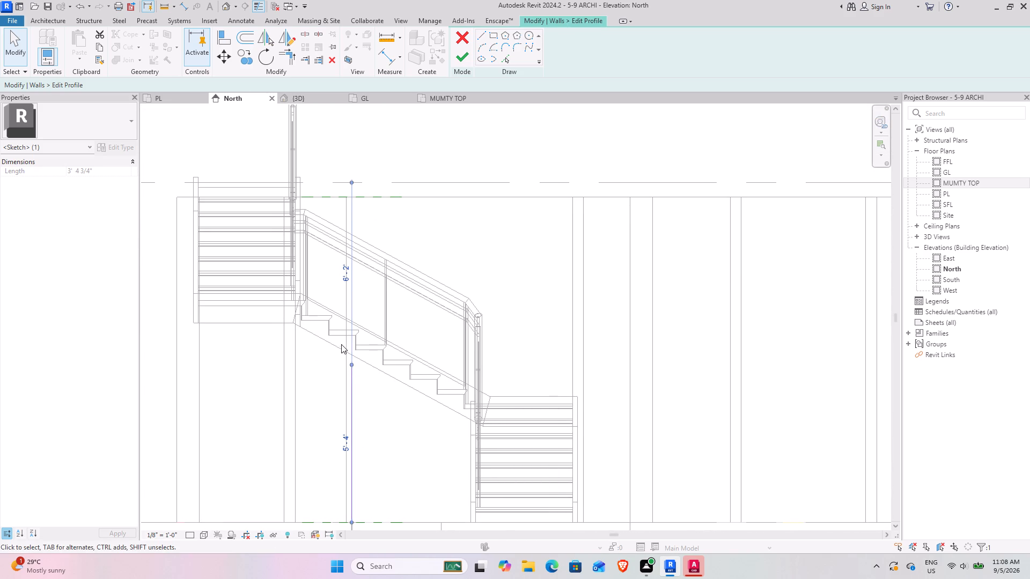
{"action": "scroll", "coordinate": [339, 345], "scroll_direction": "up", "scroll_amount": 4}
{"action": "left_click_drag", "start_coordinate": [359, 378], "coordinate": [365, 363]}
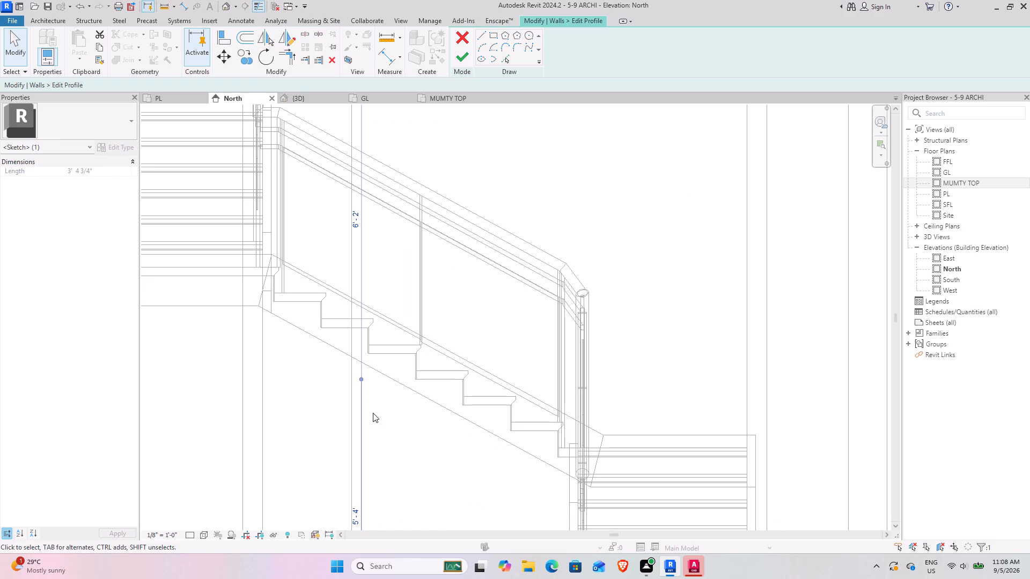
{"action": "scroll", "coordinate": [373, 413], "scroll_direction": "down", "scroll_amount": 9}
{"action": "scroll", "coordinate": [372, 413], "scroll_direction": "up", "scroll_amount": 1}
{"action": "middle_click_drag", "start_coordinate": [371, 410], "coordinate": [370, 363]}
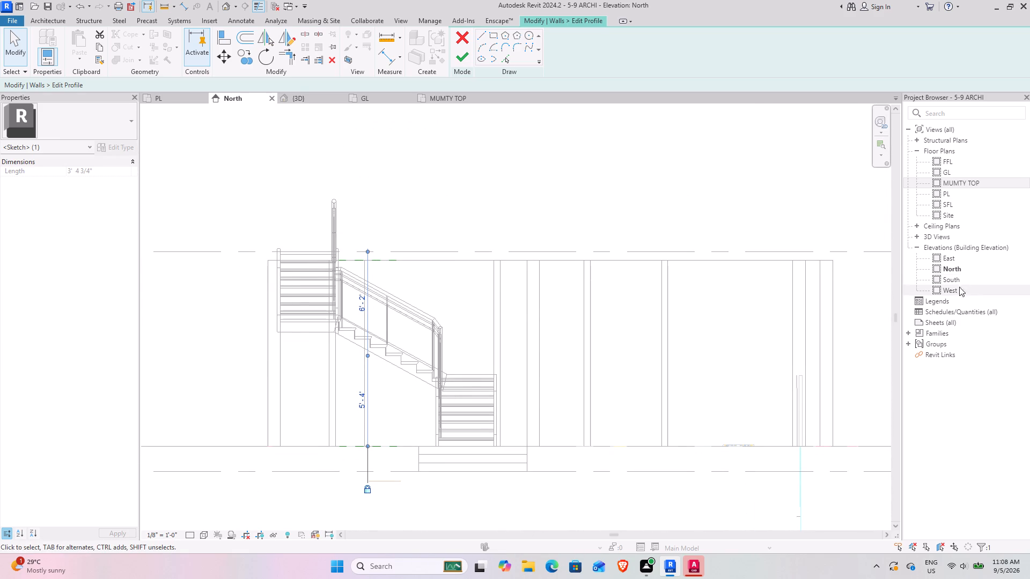
Open the East elevation and set its visual style to Wireframe around the stair and the wall profile.
{"action": "double_click", "coordinate": [963, 259]}
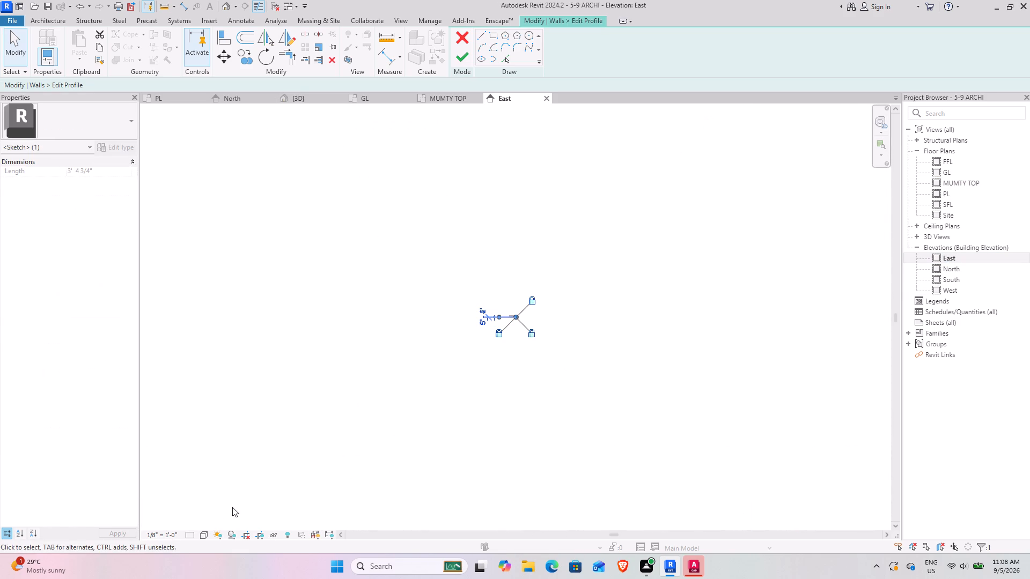
{"action": "scroll", "coordinate": [535, 295], "scroll_direction": "up", "scroll_amount": 10}
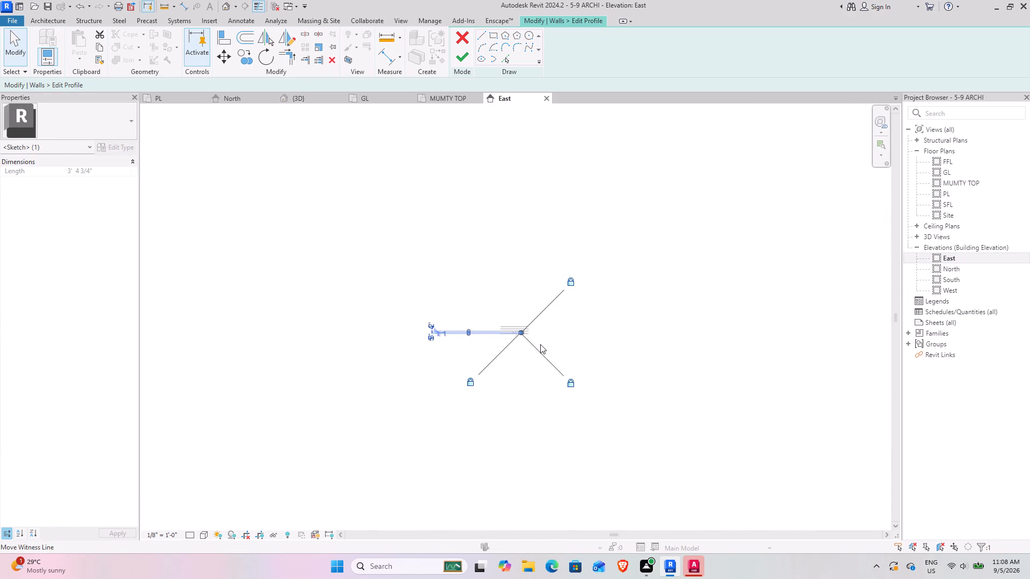
{"action": "scroll", "coordinate": [540, 344], "scroll_direction": "up", "scroll_amount": 20}
{"action": "scroll", "coordinate": [540, 344], "scroll_direction": "up", "scroll_amount": 7}
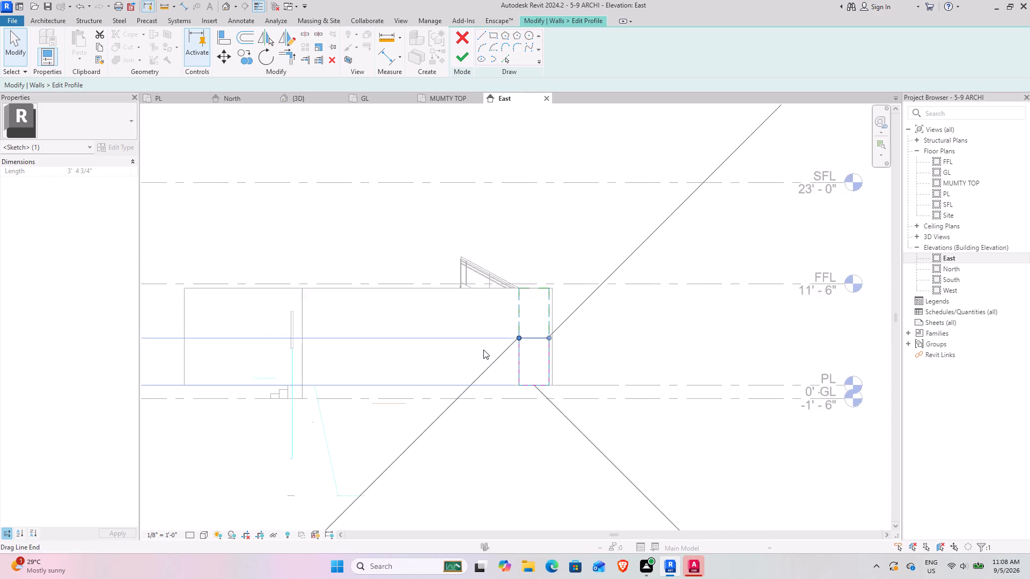
{"action": "scroll", "coordinate": [483, 350], "scroll_direction": "up", "scroll_amount": 2}
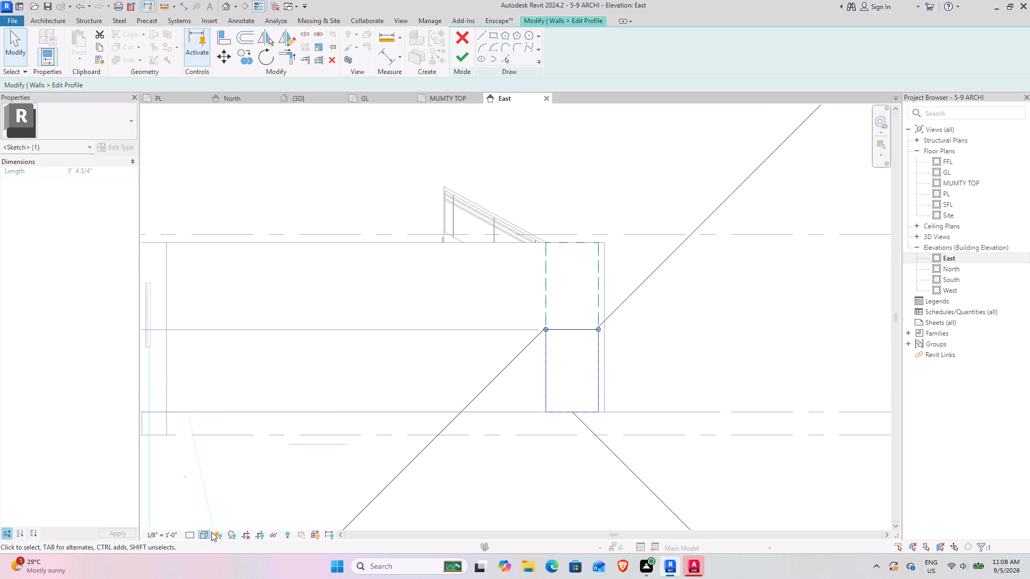
{"action": "left_click", "coordinate": [202, 534]}
{"action": "left_click", "coordinate": [227, 469]}
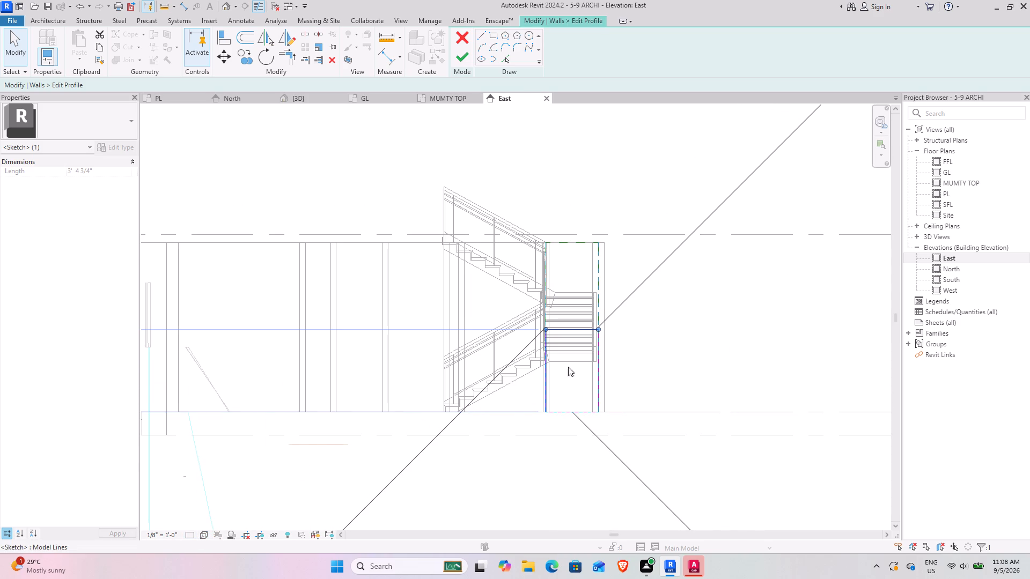
{"action": "scroll", "coordinate": [607, 344], "scroll_direction": "up", "scroll_amount": 4}
{"action": "scroll", "coordinate": [546, 343], "scroll_direction": "up", "scroll_amount": 4}
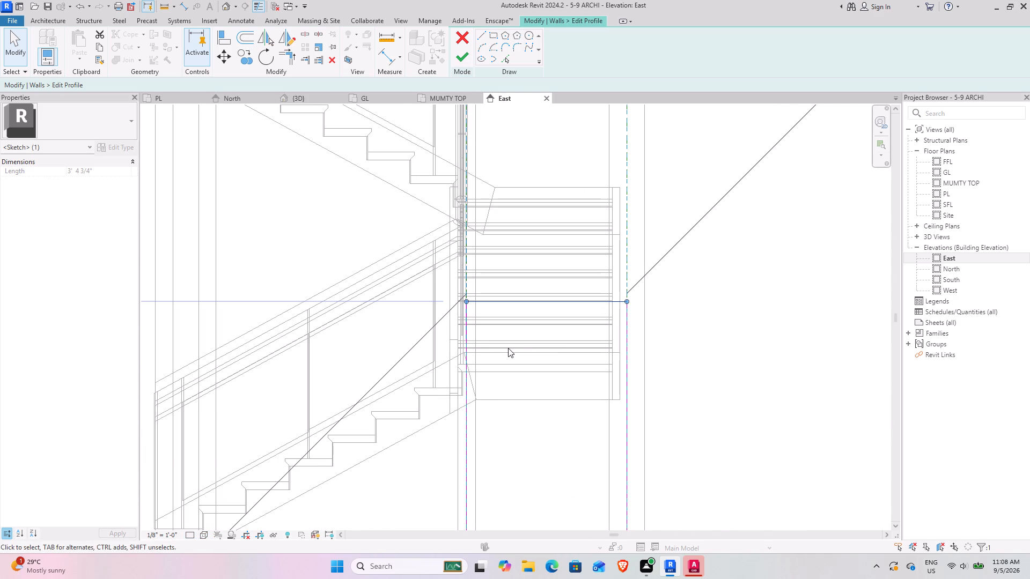
{"action": "scroll", "coordinate": [509, 348], "scroll_direction": "down", "scroll_amount": 8}
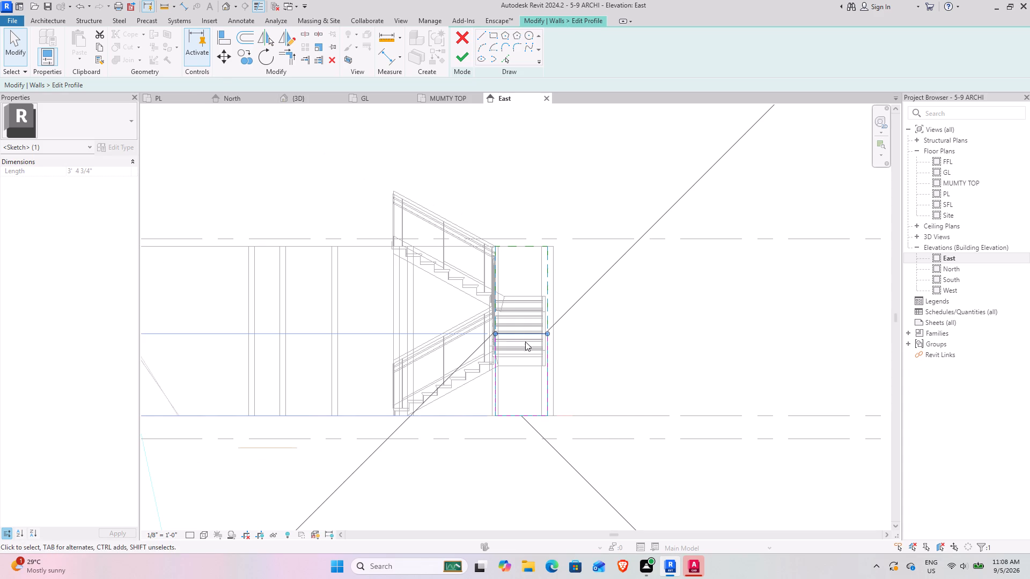
Nudge the profile's top edge up to the second run's underside, 5'-4 1/4" below the wall's 11'-0" top, and finish the profile.
{"action": "left_click", "coordinate": [248, 98]}
{"action": "scroll", "coordinate": [381, 381], "scroll_direction": "up", "scroll_amount": 8}
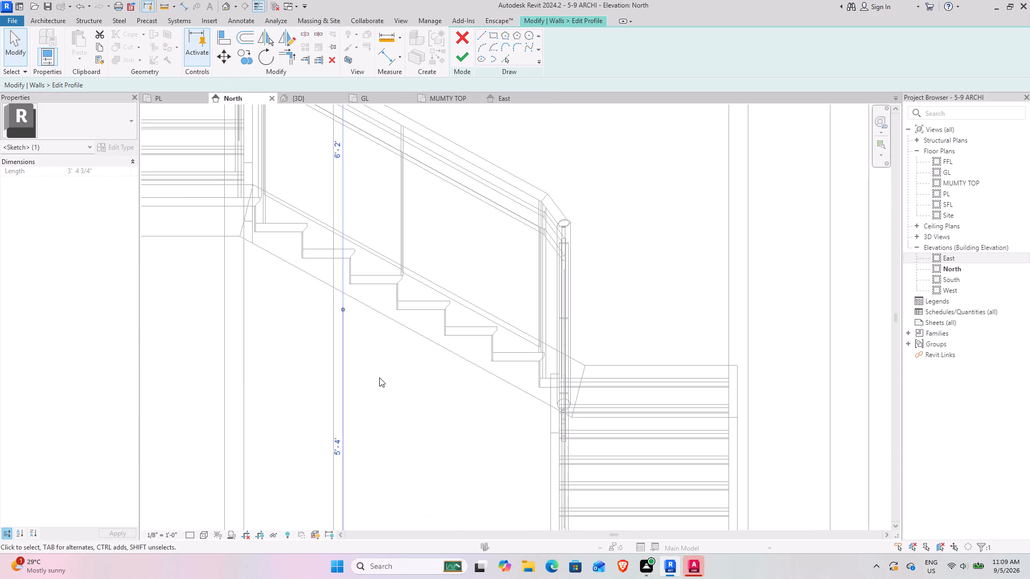
{"action": "left_click", "coordinate": [379, 377]}
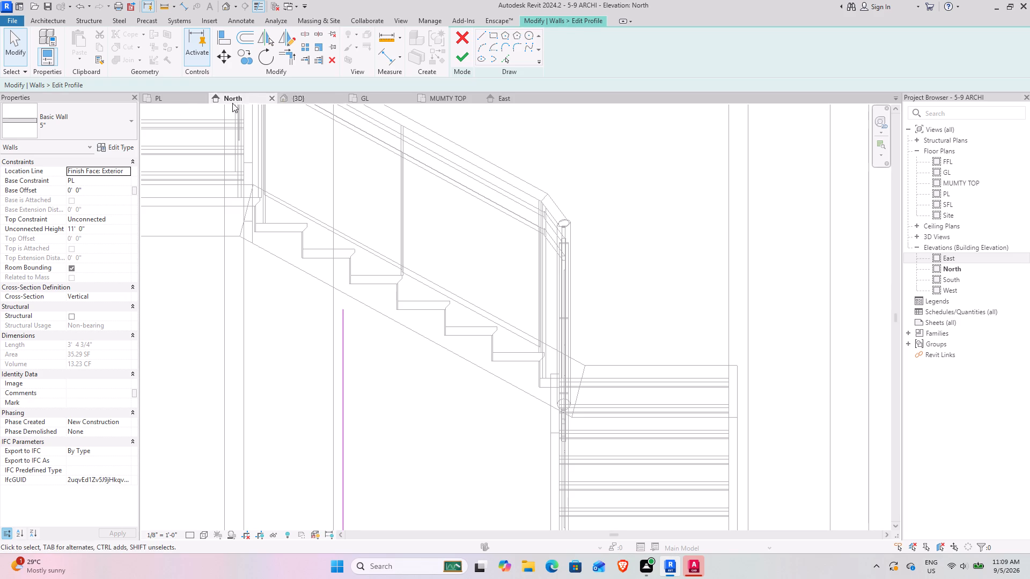
{"action": "left_click", "coordinate": [506, 95]}
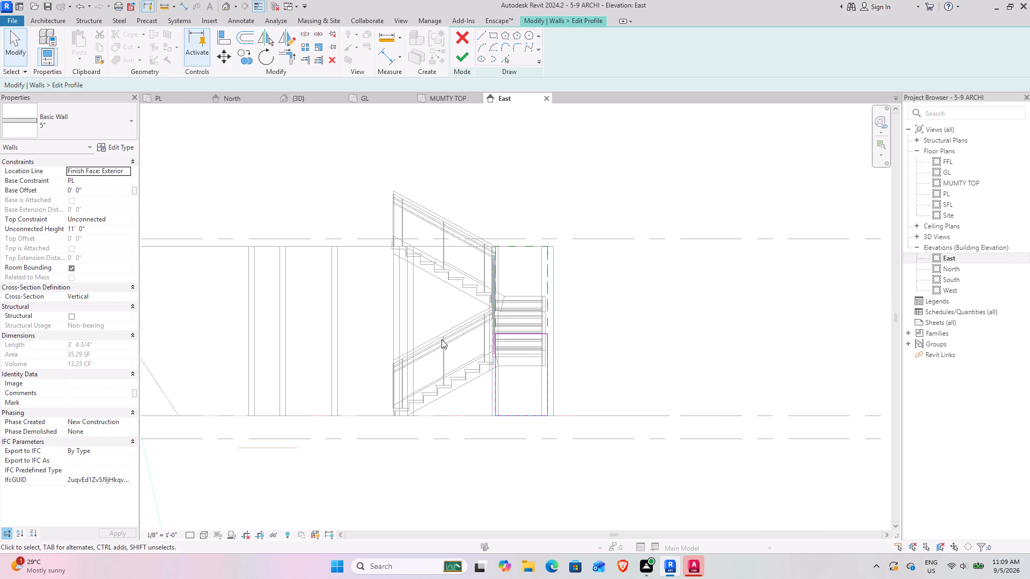
{"action": "left_click", "coordinate": [523, 336]}
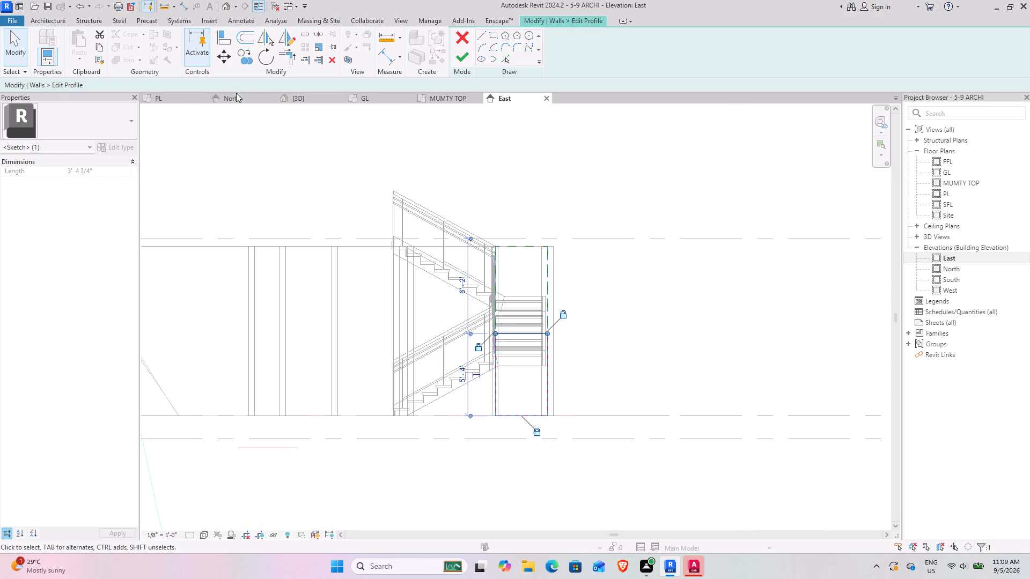
{"action": "left_click", "coordinate": [232, 96]}
{"action": "key", "text": "Up"}
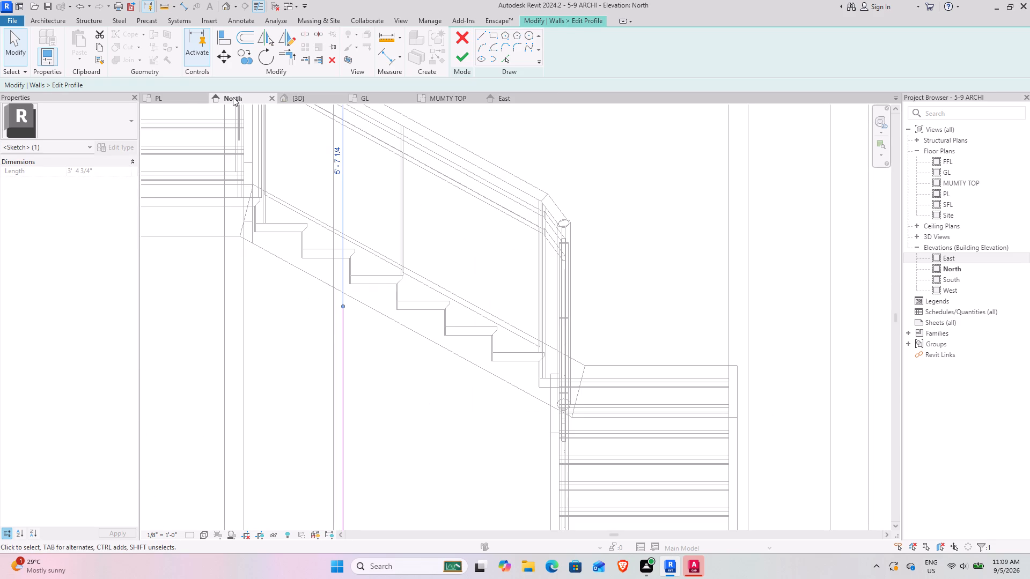
{"action": "key", "text": "Up"}
{"action": "key", "text": "Up"}
{"action": "key", "text": "Up"}
{"action": "key", "text": "Up"}
{"action": "left_click", "coordinate": [394, 436]}
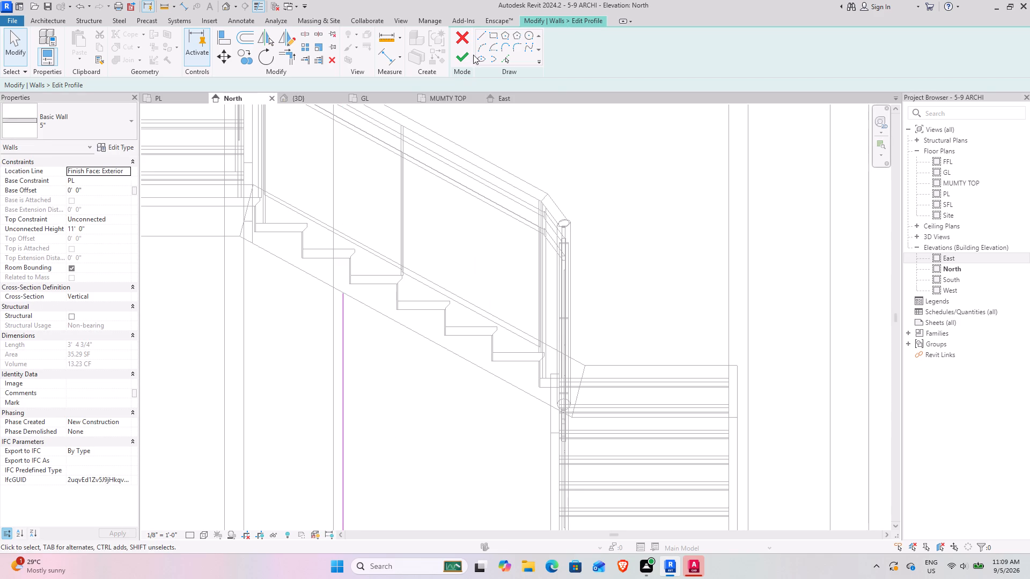
{"action": "double_click", "coordinate": [473, 55]}
{"action": "left_click", "coordinate": [464, 56]}
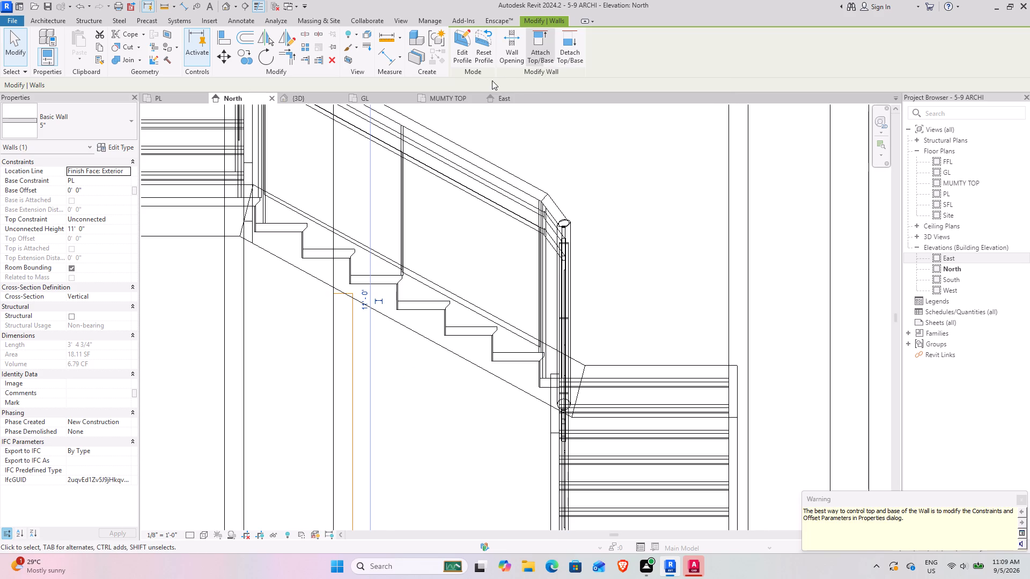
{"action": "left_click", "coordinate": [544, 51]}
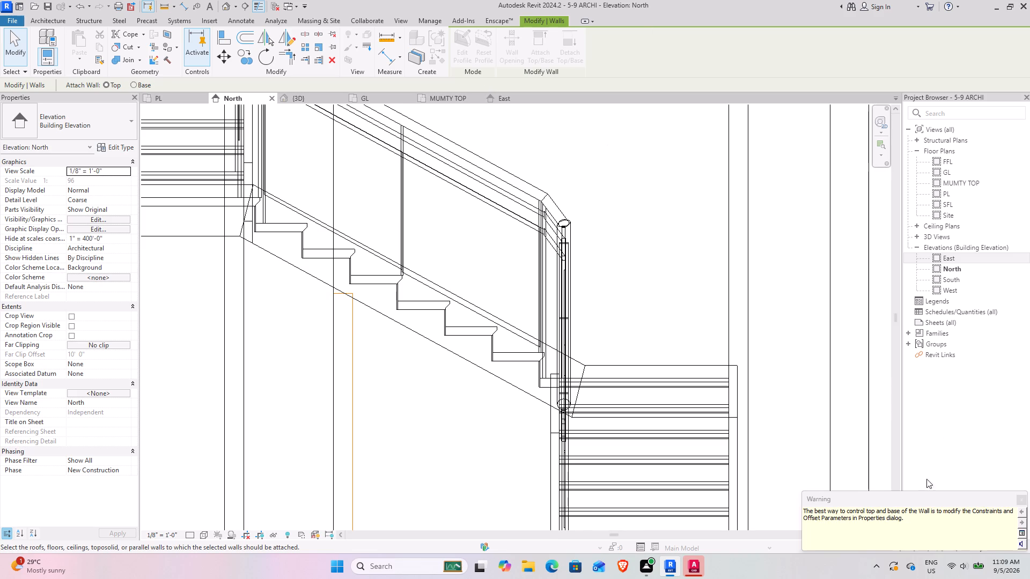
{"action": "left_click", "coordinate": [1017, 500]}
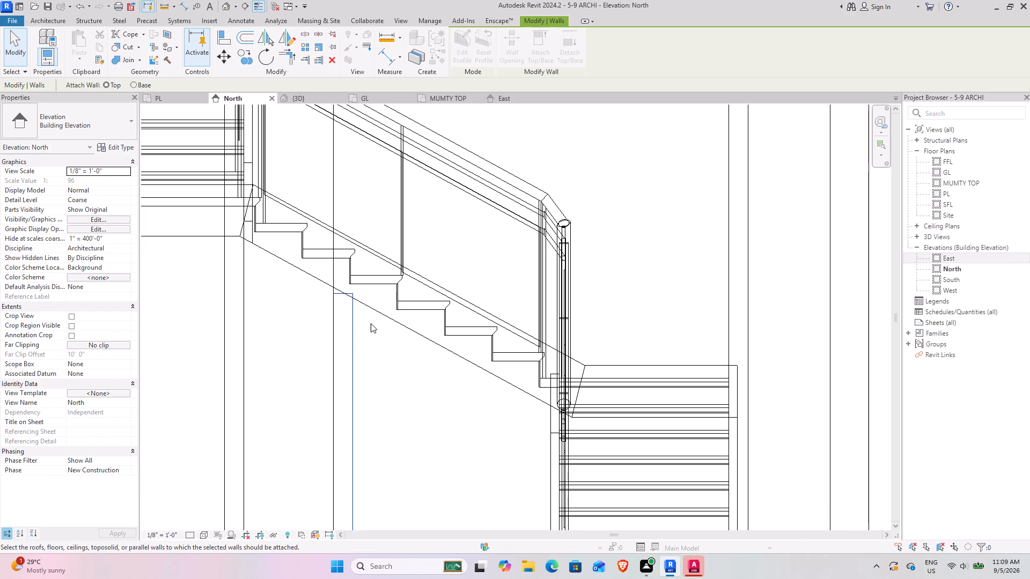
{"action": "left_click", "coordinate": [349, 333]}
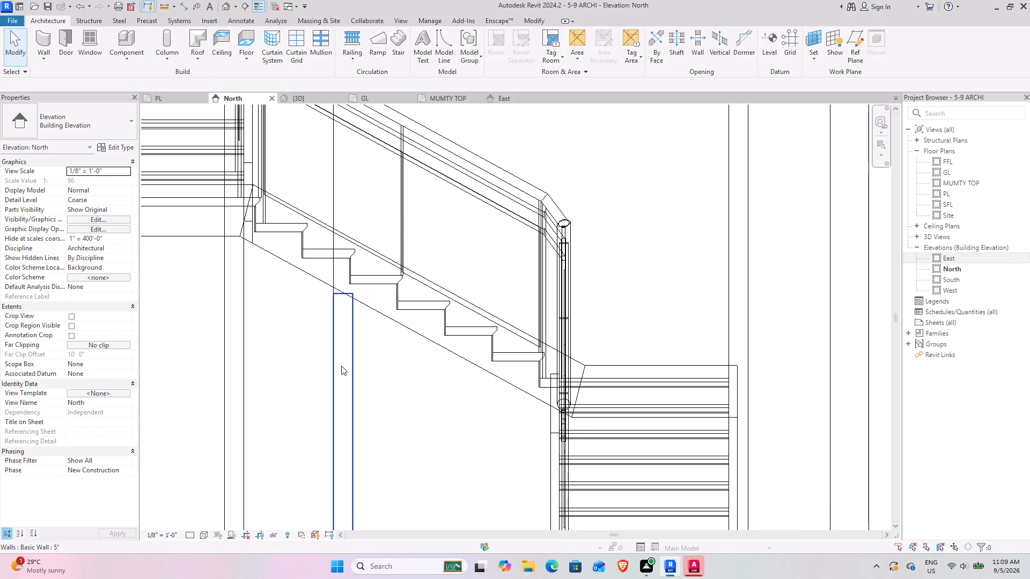
Reopen the 5" wall's profile in the East elevation, check its top edge against the stair, and finish the edit.
{"action": "left_click", "coordinate": [341, 366]}
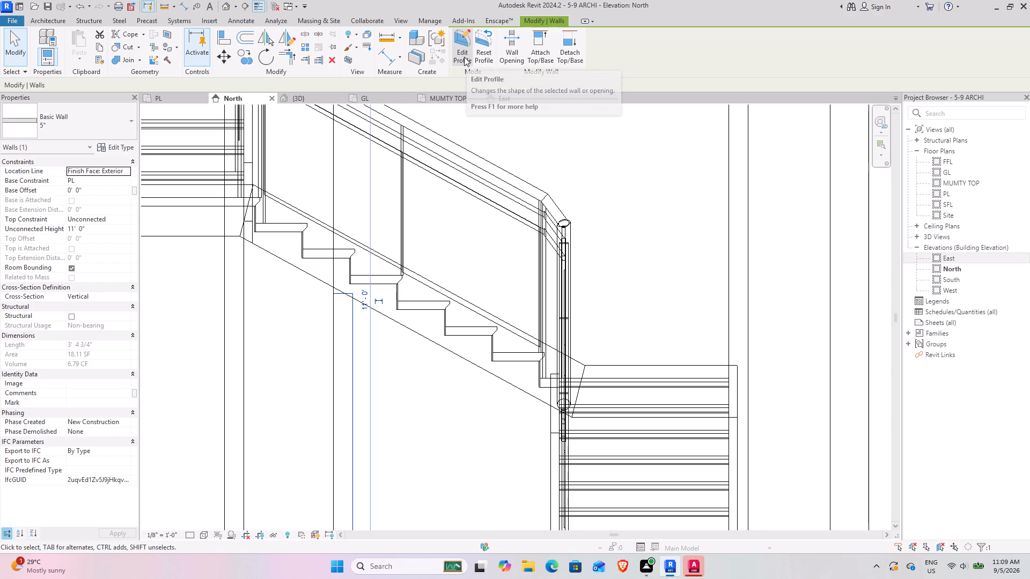
{"action": "left_click", "coordinate": [464, 57]}
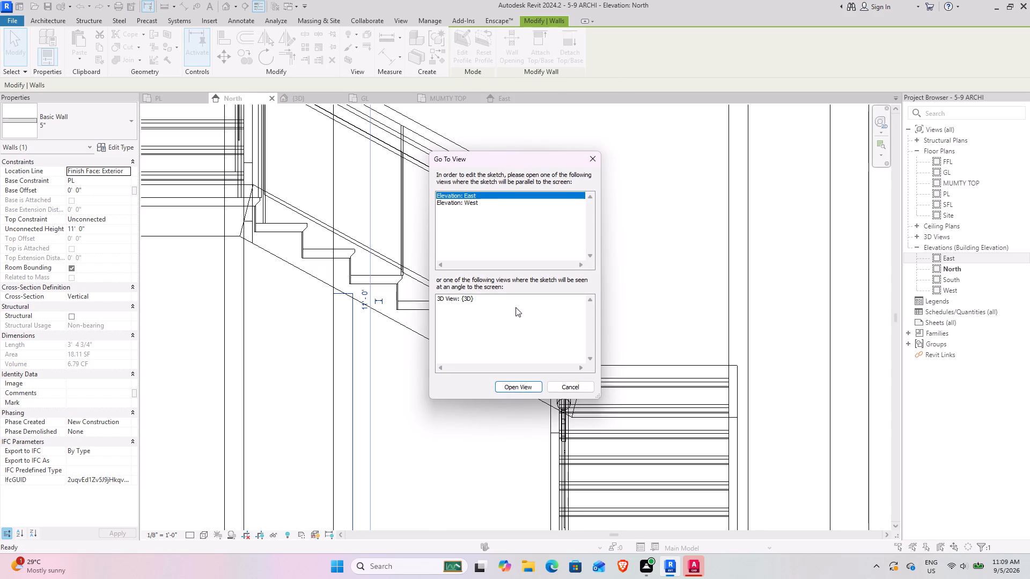
{"action": "left_click", "coordinate": [503, 389]}
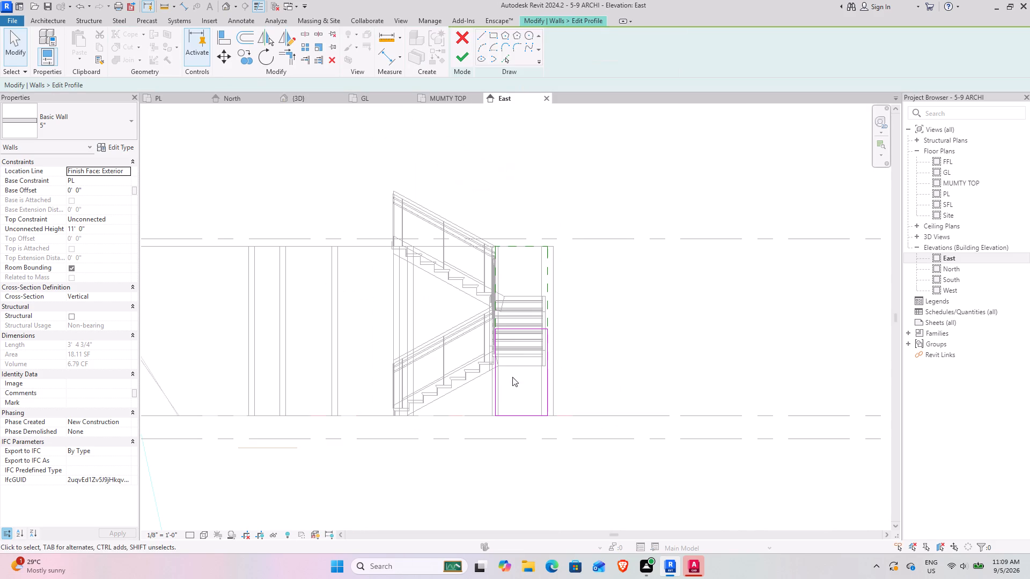
{"action": "scroll", "coordinate": [525, 312], "scroll_direction": "up", "scroll_amount": 4}
{"action": "scroll", "coordinate": [587, 348], "scroll_direction": "up", "scroll_amount": 4}
{"action": "scroll", "coordinate": [538, 354], "scroll_direction": "up", "scroll_amount": 5}
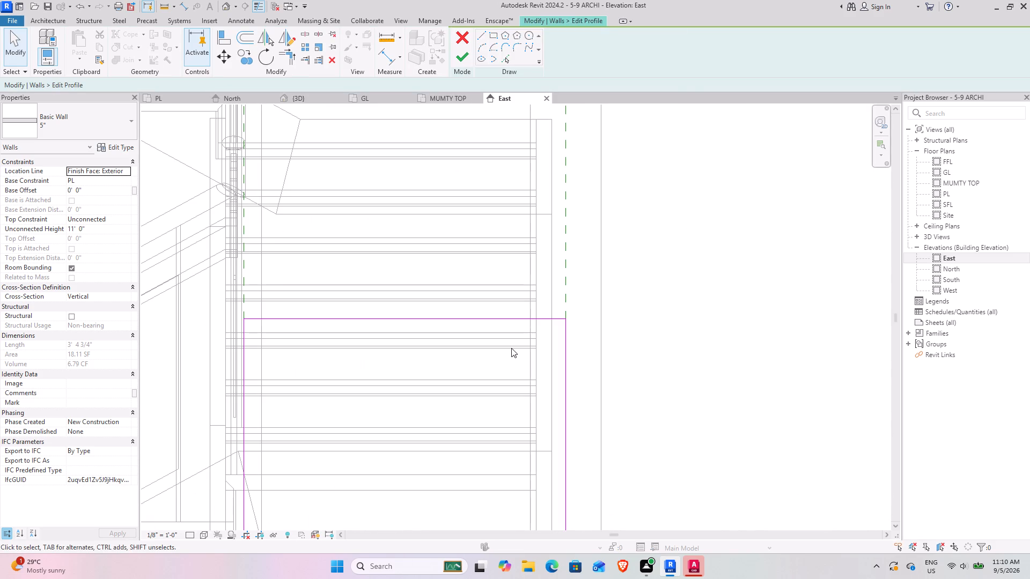
{"action": "scroll", "coordinate": [506, 330], "scroll_direction": "down", "scroll_amount": 4}
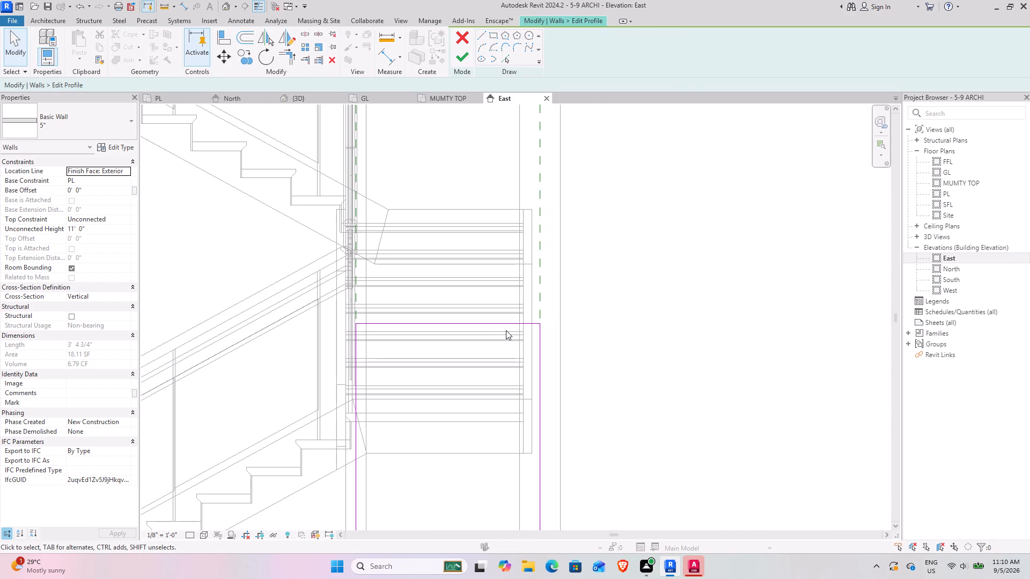
{"action": "scroll", "coordinate": [494, 330], "scroll_direction": "down", "scroll_amount": 3}
{"action": "left_click", "coordinate": [461, 58]}
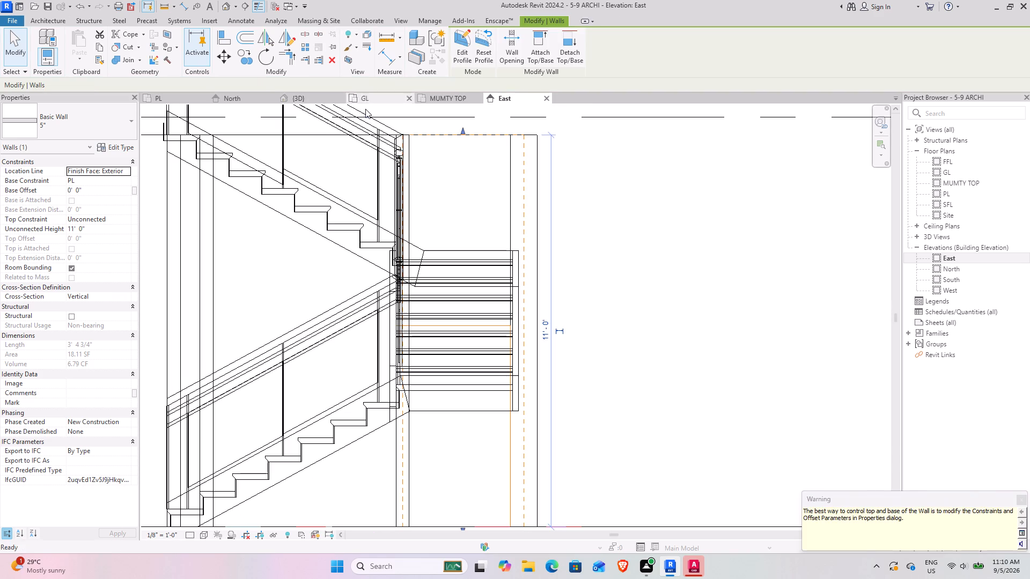
{"action": "left_click", "coordinate": [1020, 498]}
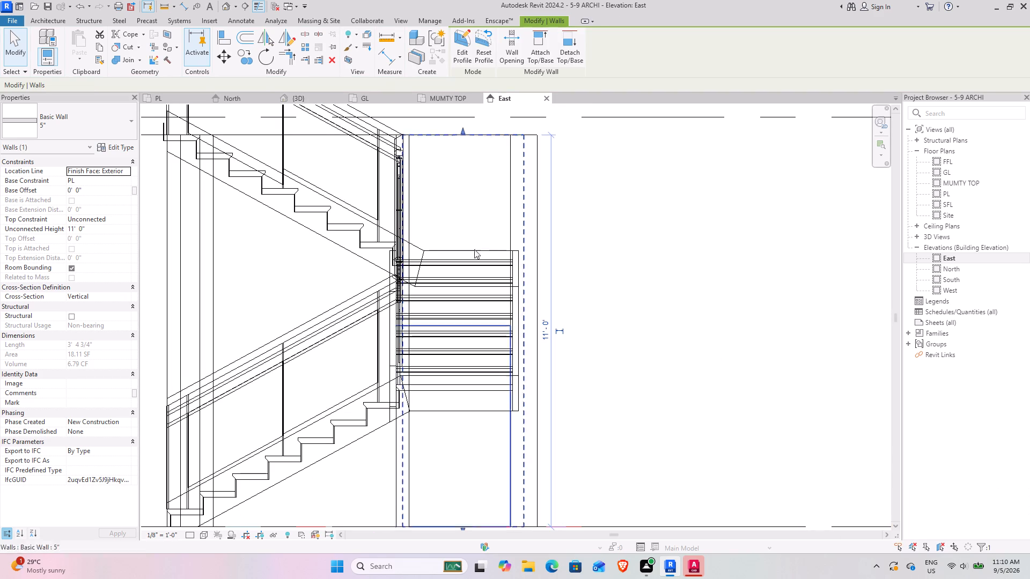
Examine the trimmed 5" wall beneath the second stair run from several angles in the 3D view.
{"action": "left_click", "coordinate": [313, 95]}
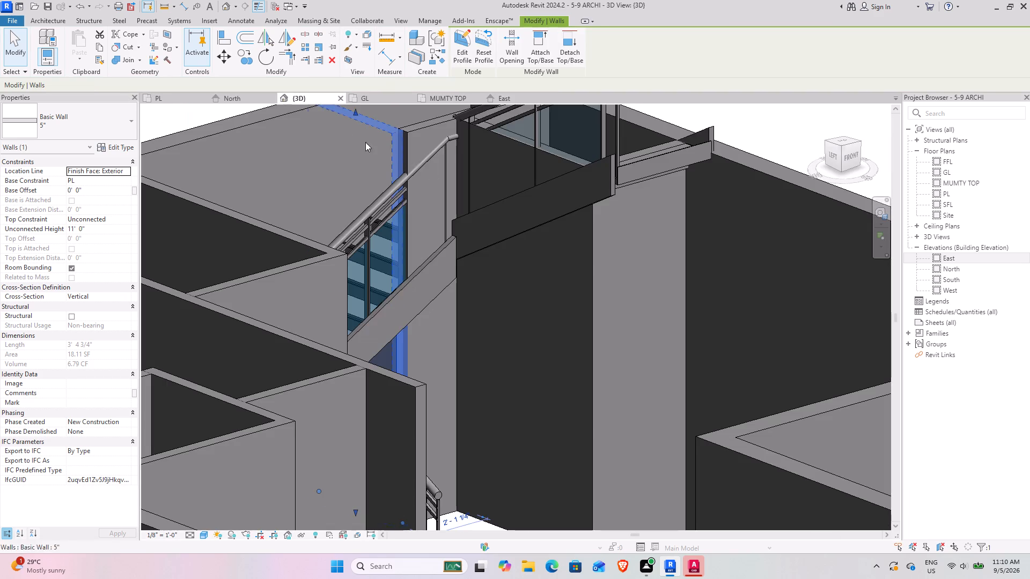
{"action": "scroll", "coordinate": [473, 189], "scroll_direction": "down", "scroll_amount": 5}
{"action": "left_click", "coordinate": [678, 147]}
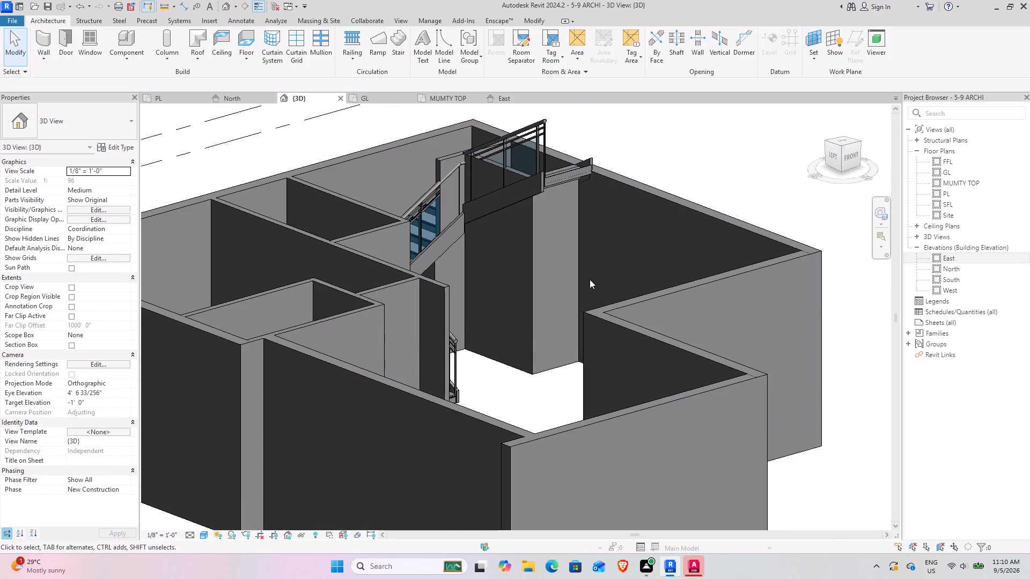
{"action": "scroll", "coordinate": [581, 280], "scroll_direction": "down", "scroll_amount": 1, "text": "shift"}
{"action": "middle_click_drag", "start_coordinate": [579, 280], "coordinate": [484, 341], "text": "shift"}
{"action": "middle_click_drag", "start_coordinate": [482, 340], "coordinate": [652, 399]}
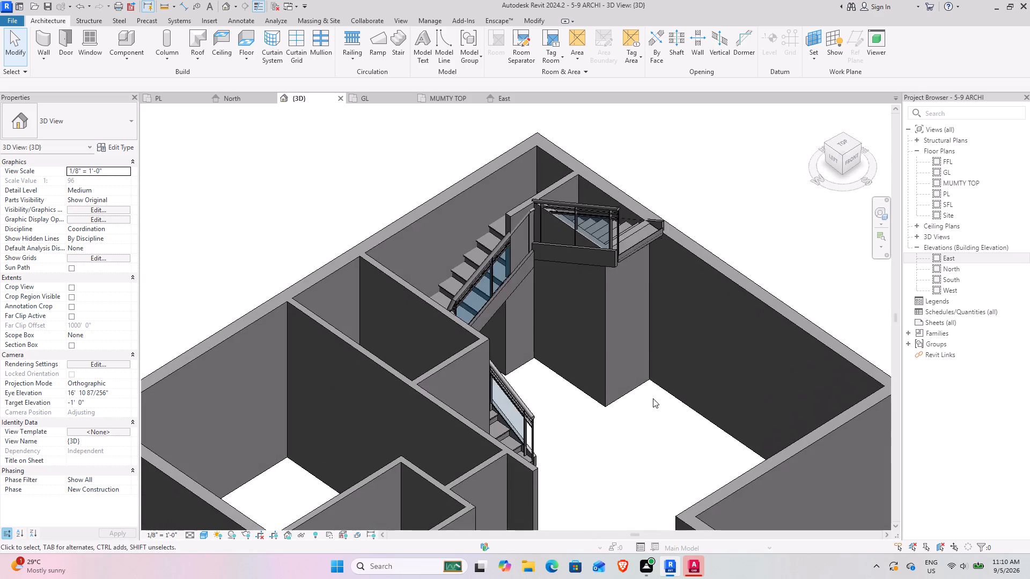
{"action": "middle_click_drag", "start_coordinate": [649, 398], "coordinate": [540, 403]}
{"action": "middle_click_drag", "start_coordinate": [520, 398], "coordinate": [482, 321], "text": "shift"}
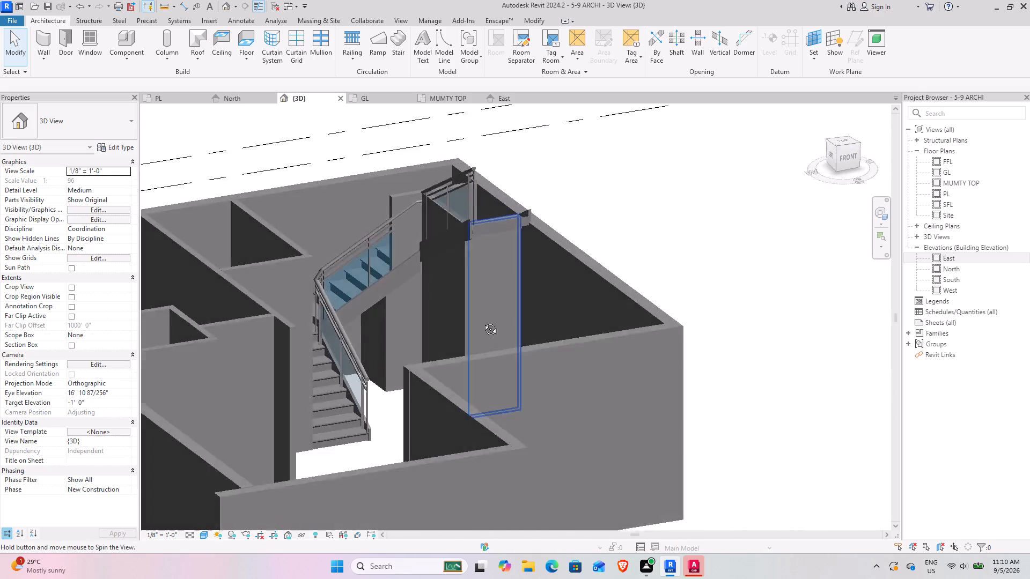
{"action": "middle_click_drag", "start_coordinate": [482, 321], "coordinate": [535, 397], "text": "shift"}
{"action": "middle_click_drag", "start_coordinate": [465, 367], "coordinate": [438, 244], "text": "shift"}
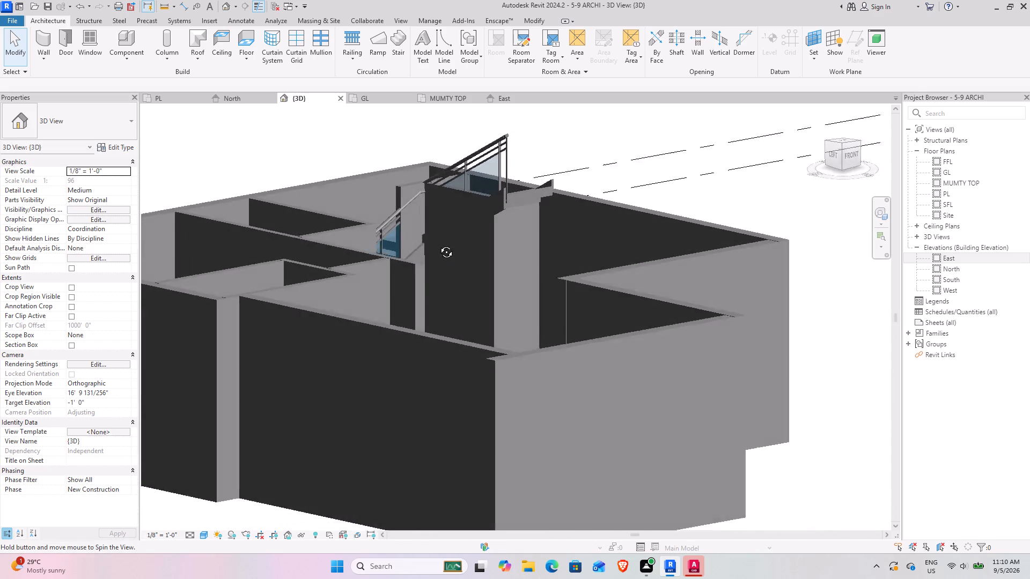
Examine the walls beneath the staircase's second and third runs from several angles in 3D.
{"action": "middle_click_drag", "start_coordinate": [438, 244], "coordinate": [525, 246], "text": "shift"}
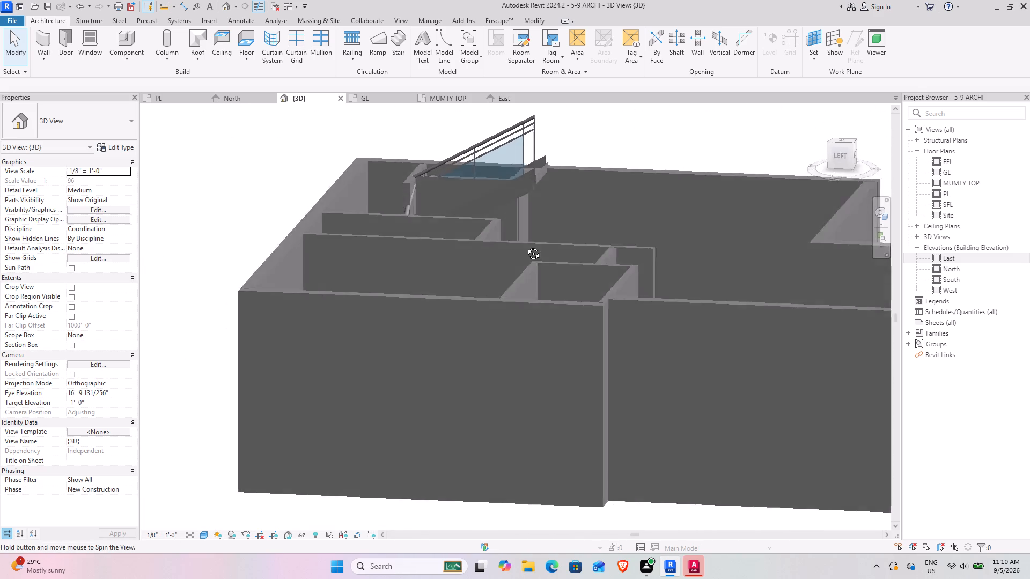
{"action": "middle_click_drag", "start_coordinate": [525, 246], "coordinate": [429, 262], "text": "shift"}
{"action": "scroll", "coordinate": [431, 290], "scroll_direction": "up", "scroll_amount": 4}
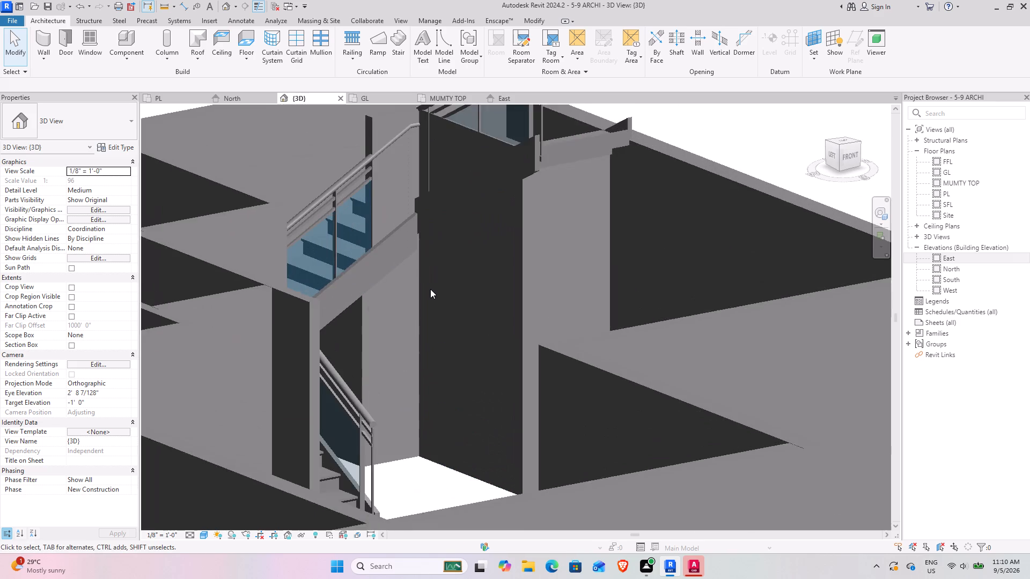
{"action": "scroll", "coordinate": [426, 288], "scroll_direction": "up", "scroll_amount": 3}
{"action": "middle_click_drag", "start_coordinate": [386, 296], "coordinate": [344, 330], "text": "shift"}
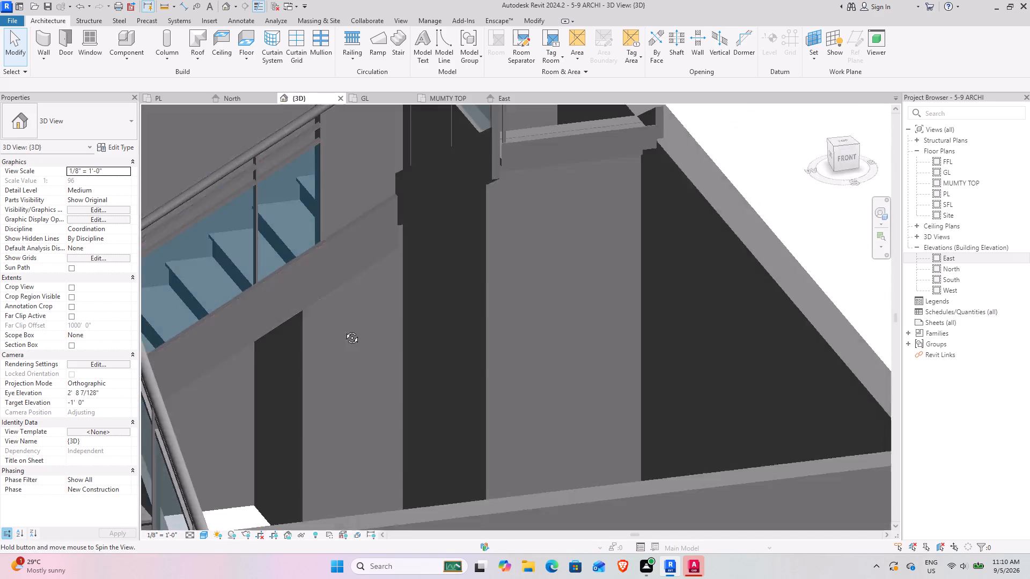
{"action": "middle_click_drag", "start_coordinate": [344, 330], "coordinate": [380, 324], "text": "shift"}
{"action": "scroll", "coordinate": [394, 321], "scroll_direction": "down", "scroll_amount": 3}
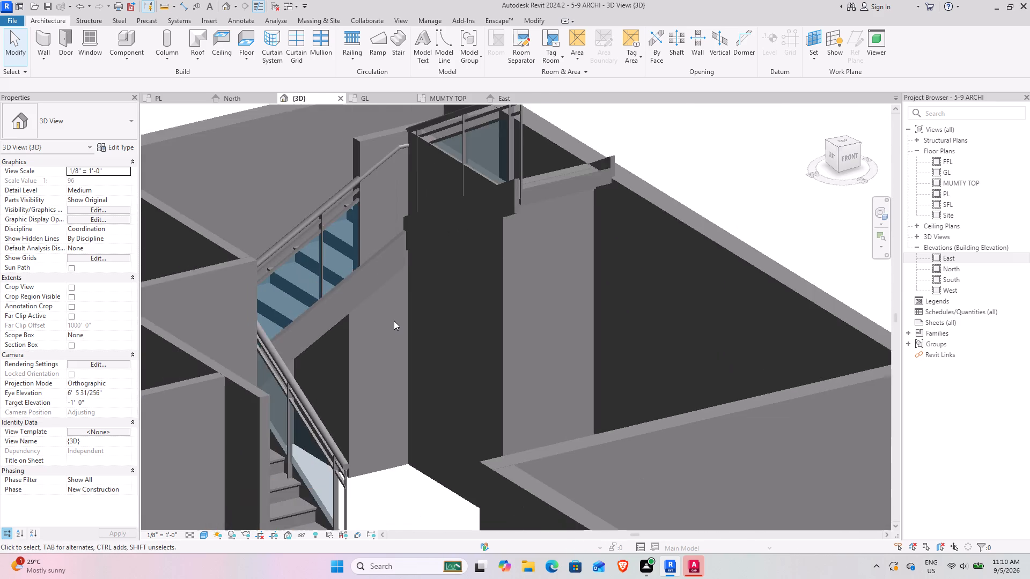
{"action": "scroll", "coordinate": [394, 321], "scroll_direction": "down", "scroll_amount": 5}
Edit the profile of the 5" wall beneath the second run in the North elevation, aligning its top edge with the upper landing's underside and removing conflicting constraints.
{"action": "left_click", "coordinate": [384, 224]}
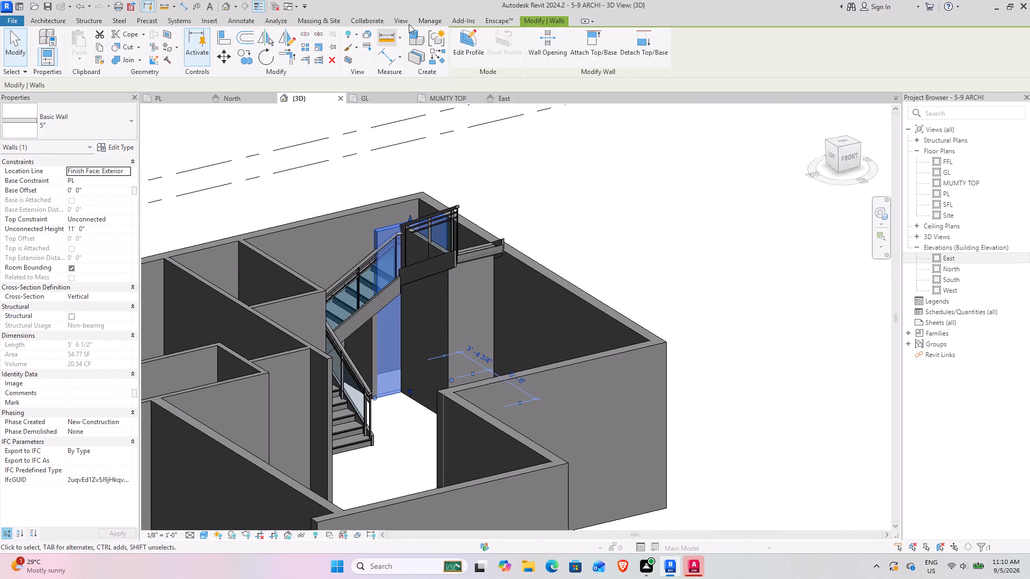
{"action": "left_click", "coordinate": [468, 55]}
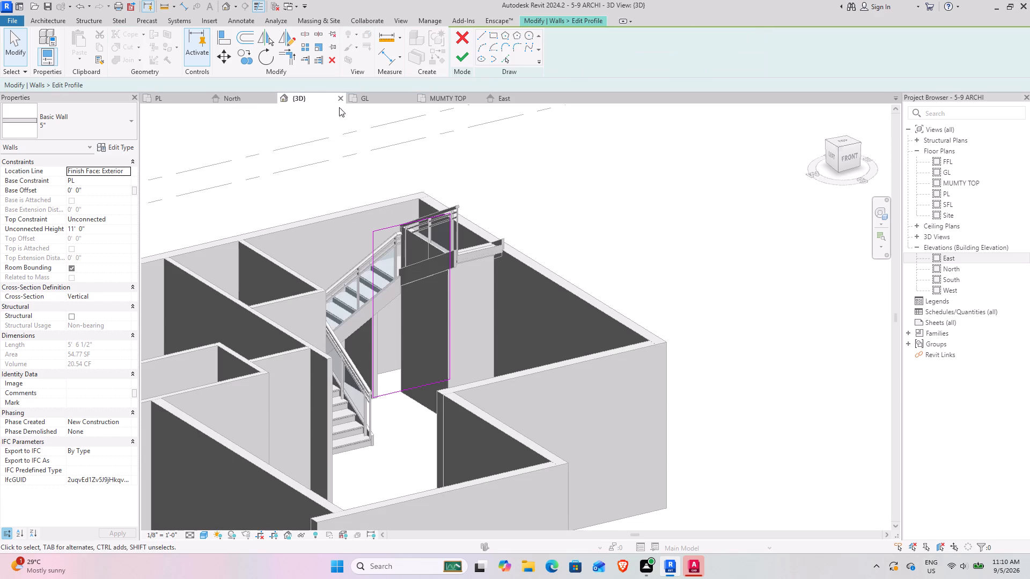
{"action": "left_click", "coordinate": [233, 102]}
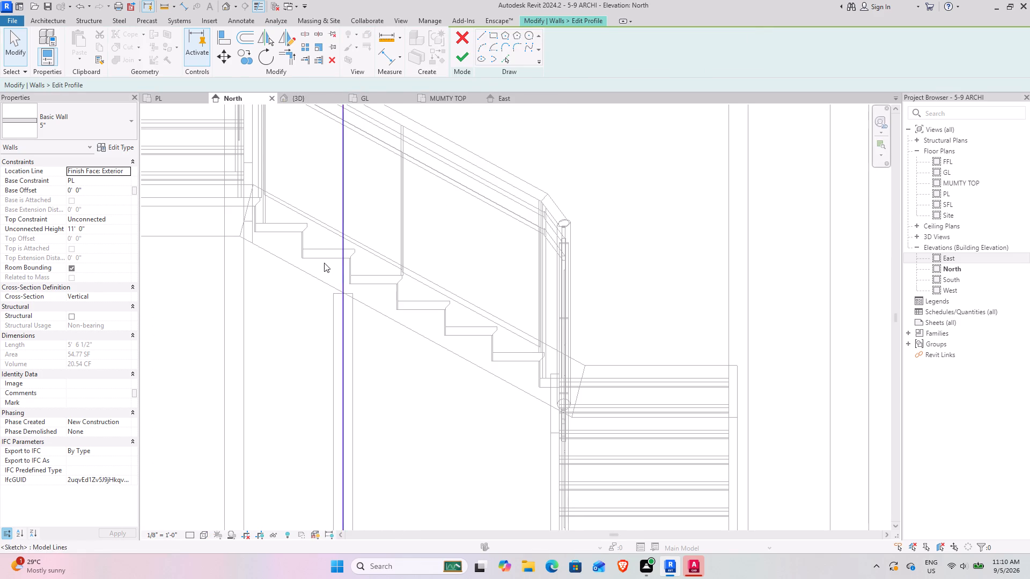
{"action": "scroll", "coordinate": [324, 263], "scroll_direction": "down", "scroll_amount": 8}
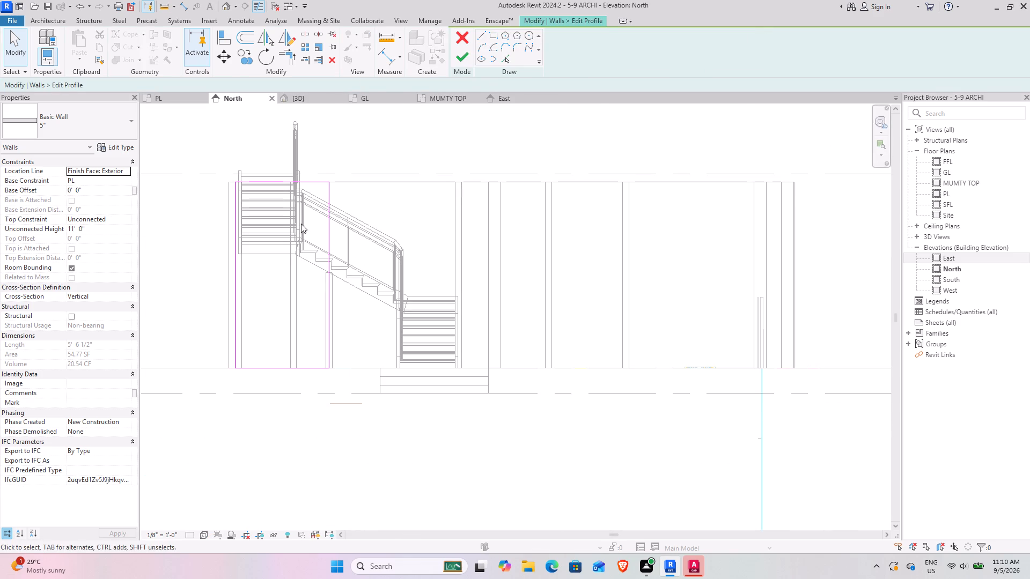
{"action": "scroll", "coordinate": [268, 252], "scroll_direction": "up", "scroll_amount": 6}
{"action": "scroll", "coordinate": [223, 246], "scroll_direction": "down", "scroll_amount": 3}
{"action": "middle_click_drag", "start_coordinate": [223, 246], "coordinate": [285, 245]}
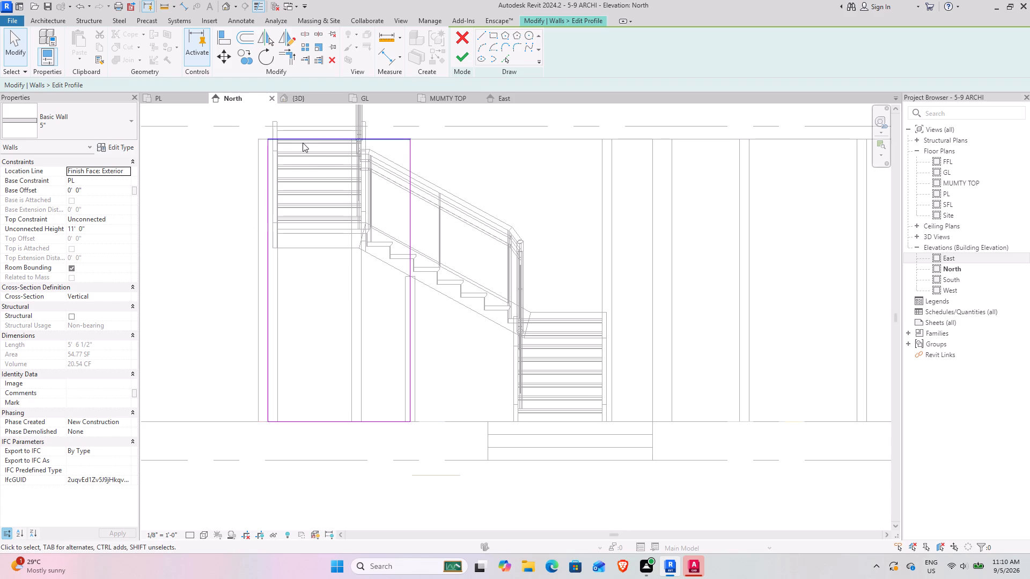
{"action": "left_click", "coordinate": [227, 34]}
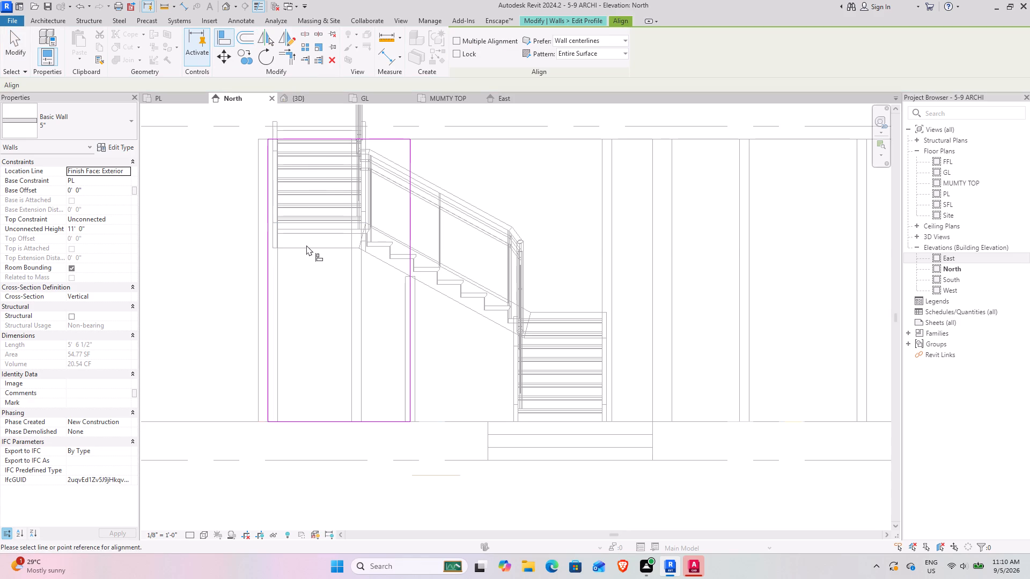
{"action": "left_click", "coordinate": [306, 245]}
{"action": "left_click", "coordinate": [323, 140]}
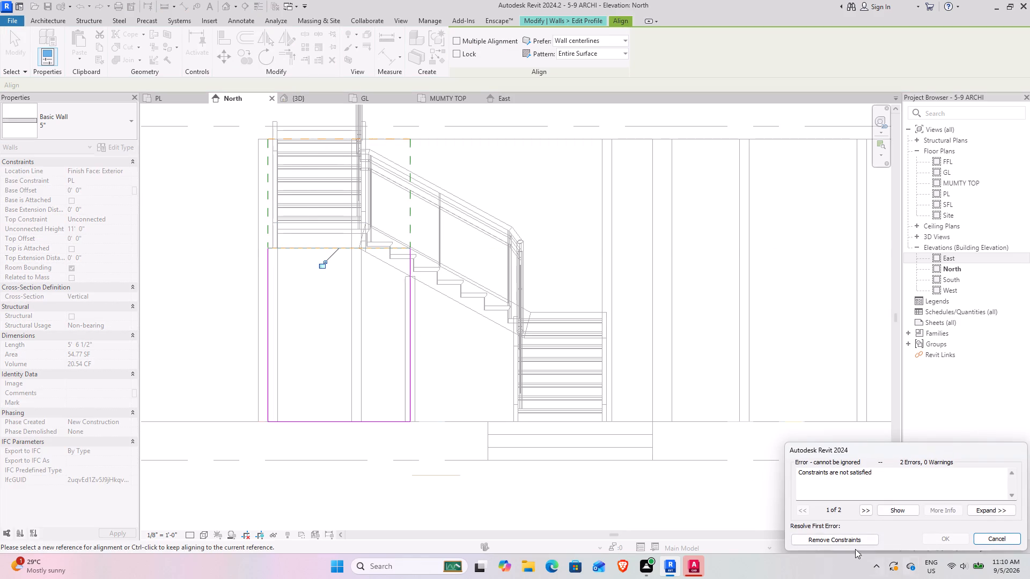
{"action": "left_click", "coordinate": [840, 541]}
Sketch a sloped profile line about 2'-3" long along the second run's underside, from the landing's lower corner to the wall's vertical edge.
{"action": "scroll", "coordinate": [296, 246], "scroll_direction": "up", "scroll_amount": 7}
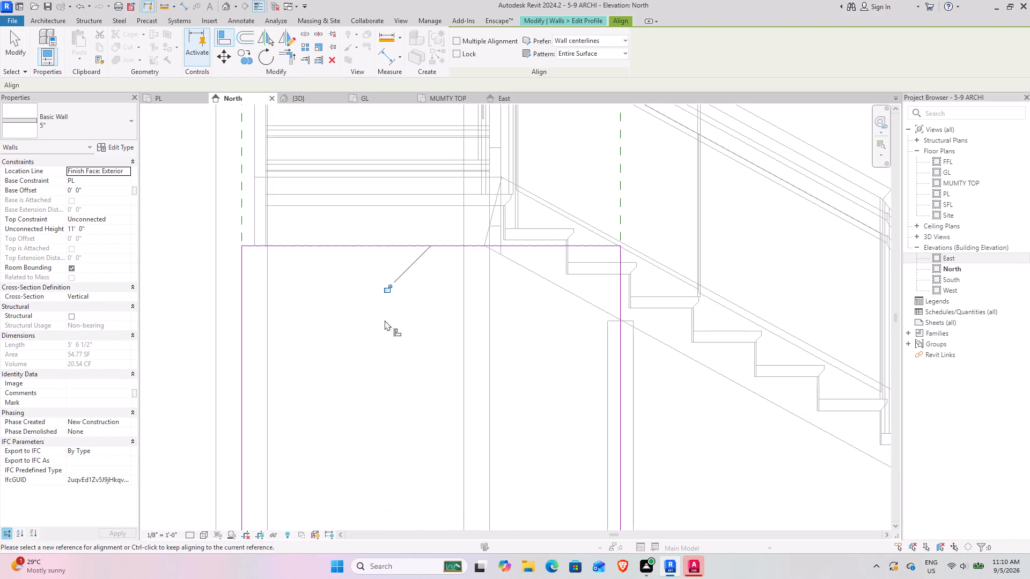
{"action": "middle_click_drag", "start_coordinate": [447, 340], "coordinate": [260, 338]}
{"action": "middle_click_drag", "start_coordinate": [324, 321], "coordinate": [418, 331]}
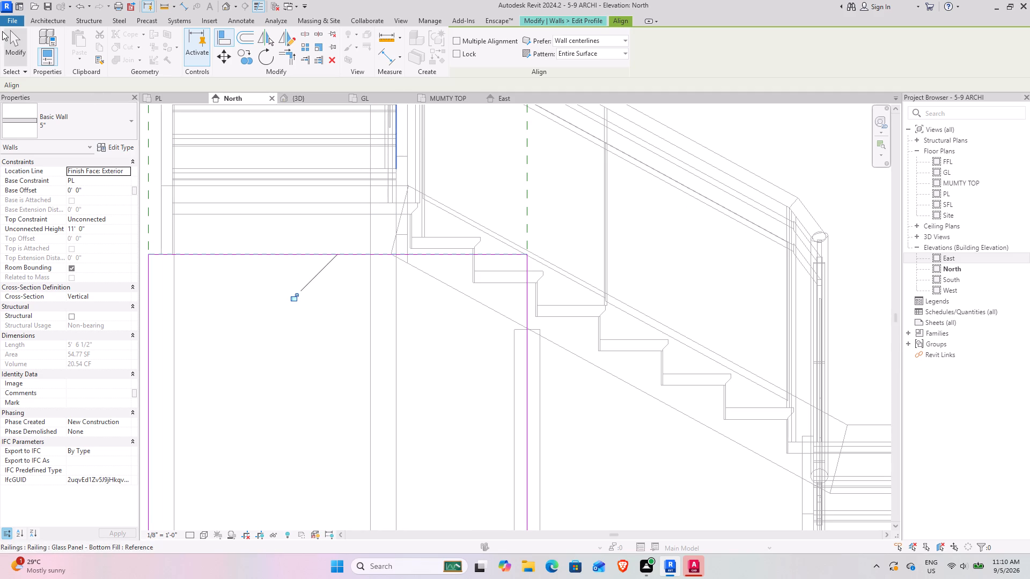
{"action": "left_click", "coordinate": [14, 62]}
{"action": "left_click", "coordinate": [482, 32]}
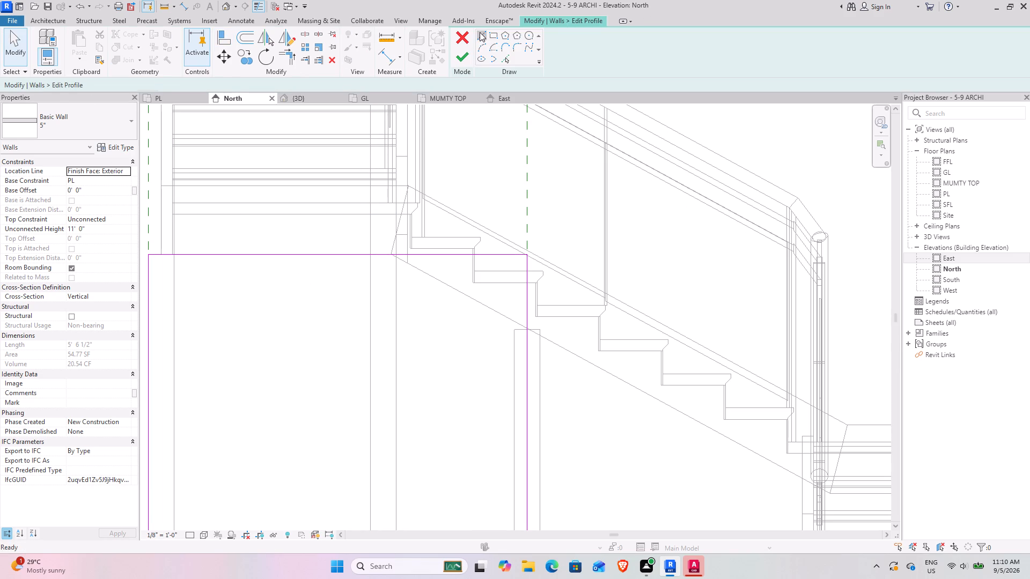
{"action": "left_click", "coordinate": [389, 257]}
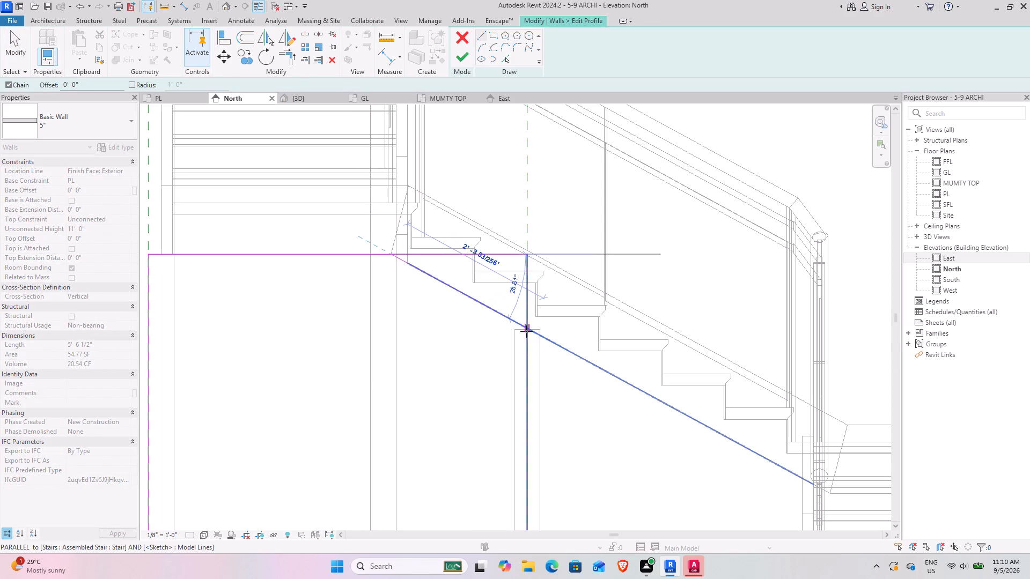
{"action": "left_click", "coordinate": [526, 331]}
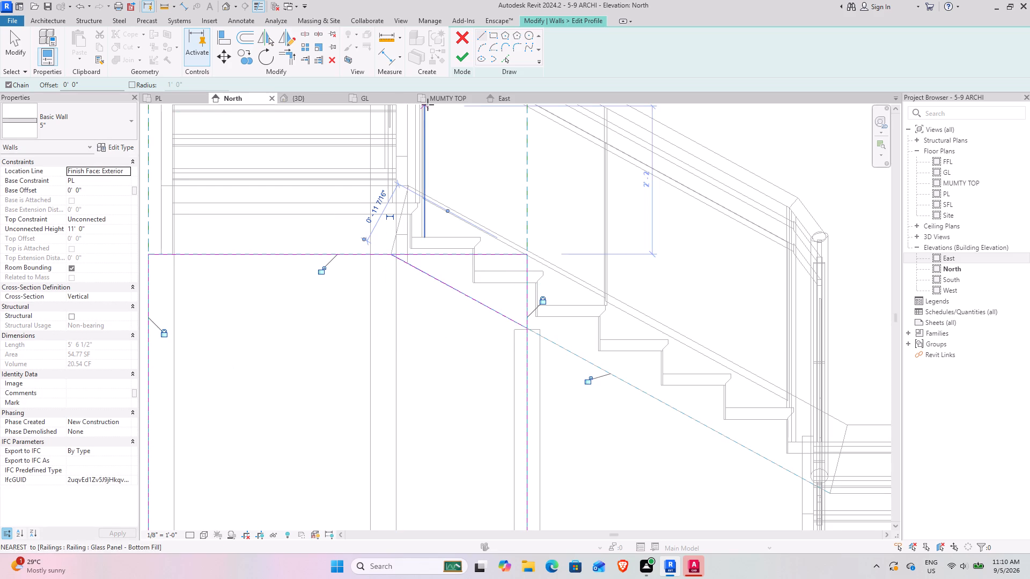
{"action": "key", "text": "Escape"}
{"action": "key", "text": "Escape"}
{"action": "key", "text": "Escape"}
Trim the profile's top and vertical edges to the sloped line and finish the wall profile.
{"action": "left_click_drag", "start_coordinate": [541, 293], "coordinate": [500, 232]}
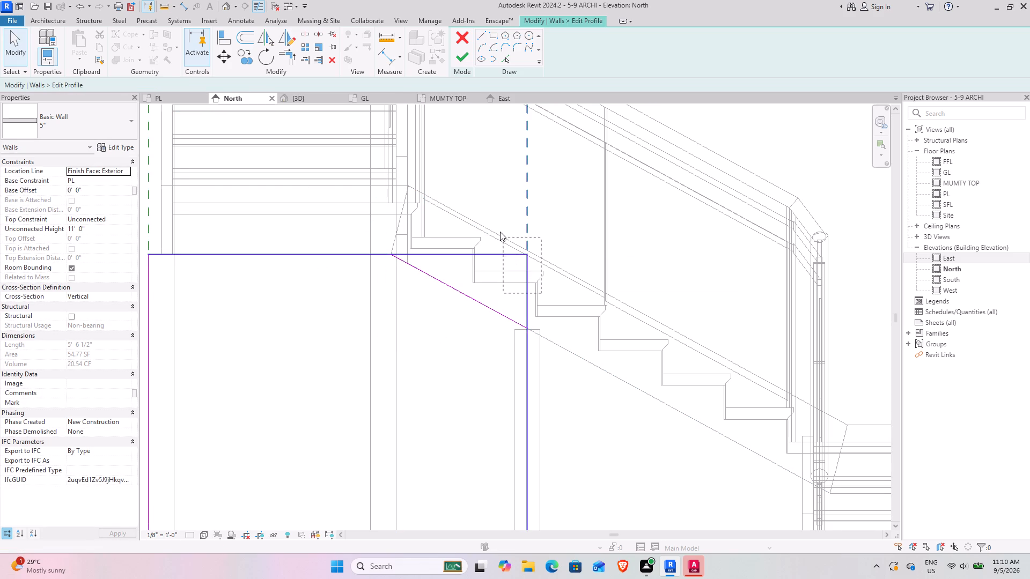
{"action": "left_click_drag", "start_coordinate": [500, 232], "coordinate": [496, 225]}
{"action": "key", "text": "Escape"}
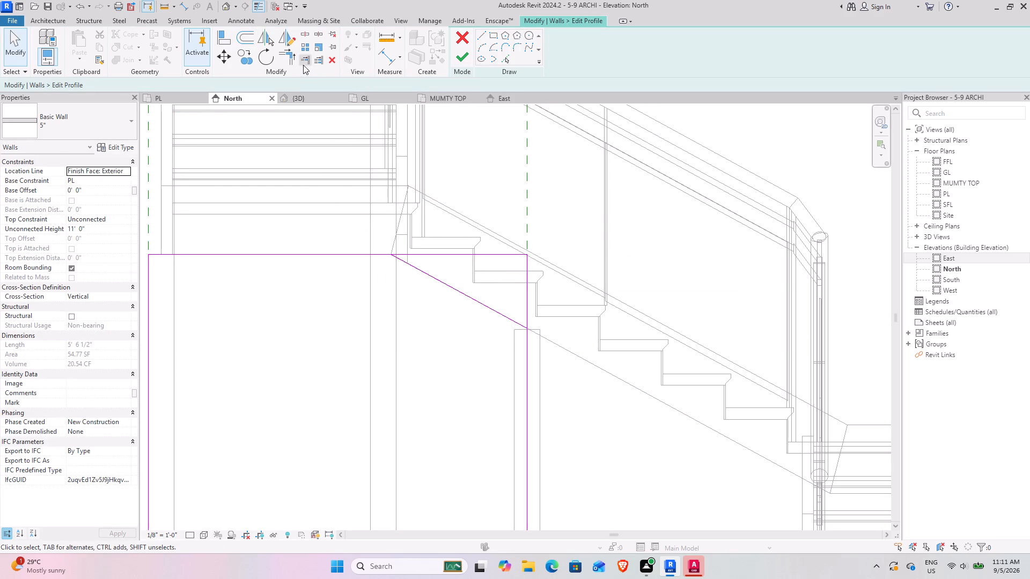
{"action": "left_click", "coordinate": [295, 61]}
{"action": "left_click", "coordinate": [356, 256]}
{"action": "left_click", "coordinate": [414, 271]}
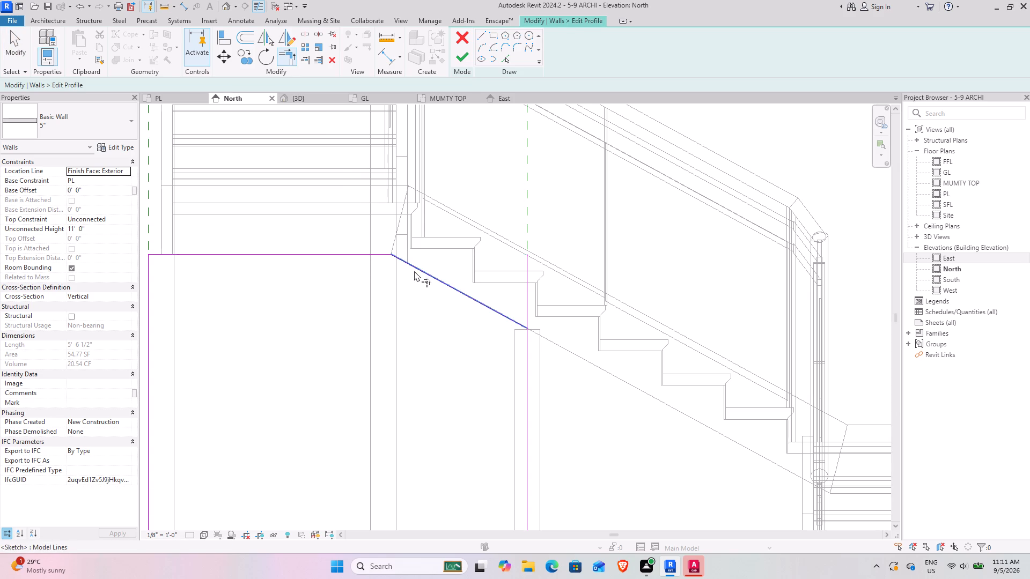
{"action": "left_click", "coordinate": [513, 321]}
{"action": "left_click", "coordinate": [531, 351]}
{"action": "scroll", "coordinate": [422, 336], "scroll_direction": "down", "scroll_amount": 4}
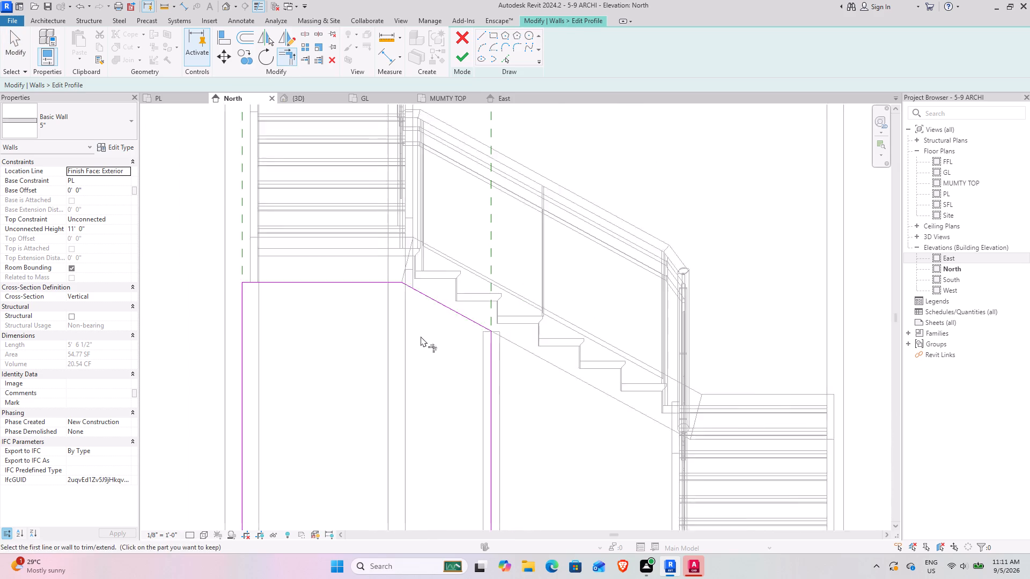
{"action": "left_click", "coordinate": [465, 58]}
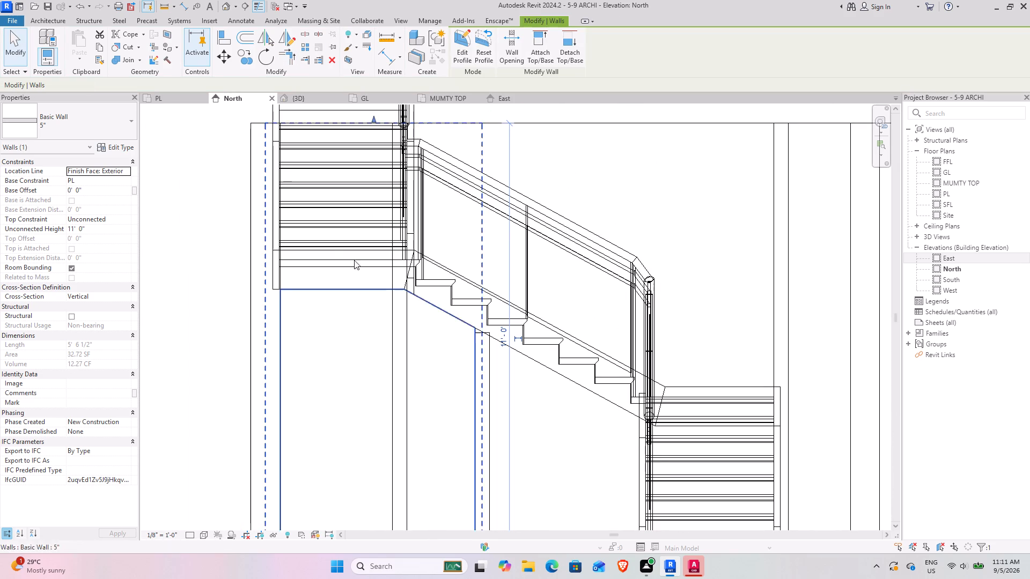
Examine the reshaped 5" wall and the rest of the staircase from several angles in the 3D view.
{"action": "left_click", "coordinate": [292, 102]}
{"action": "left_click", "coordinate": [549, 210]}
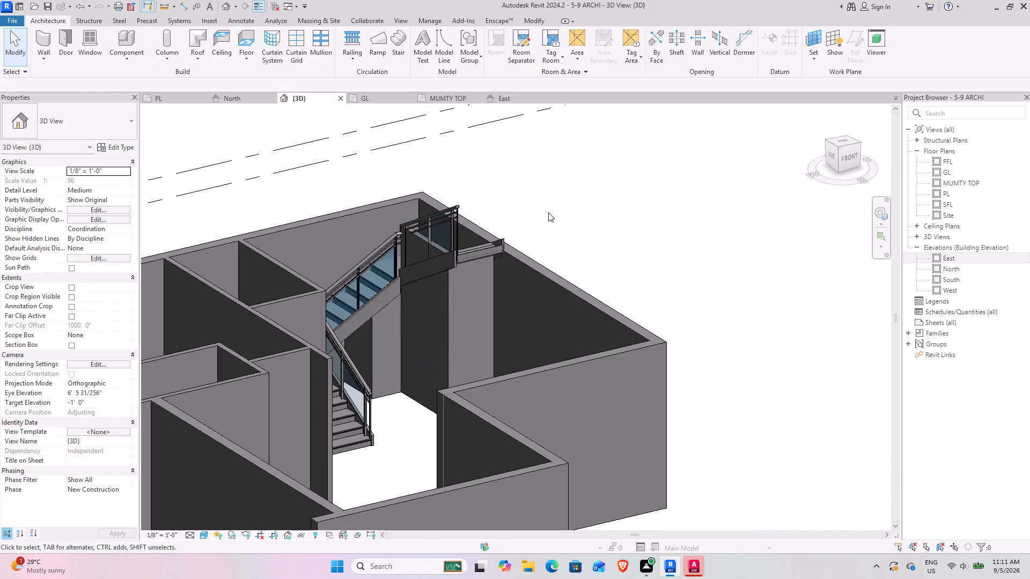
{"action": "scroll", "coordinate": [375, 301], "scroll_direction": "up", "scroll_amount": 3}
{"action": "middle_click_drag", "start_coordinate": [363, 388], "coordinate": [414, 317], "text": "shift"}
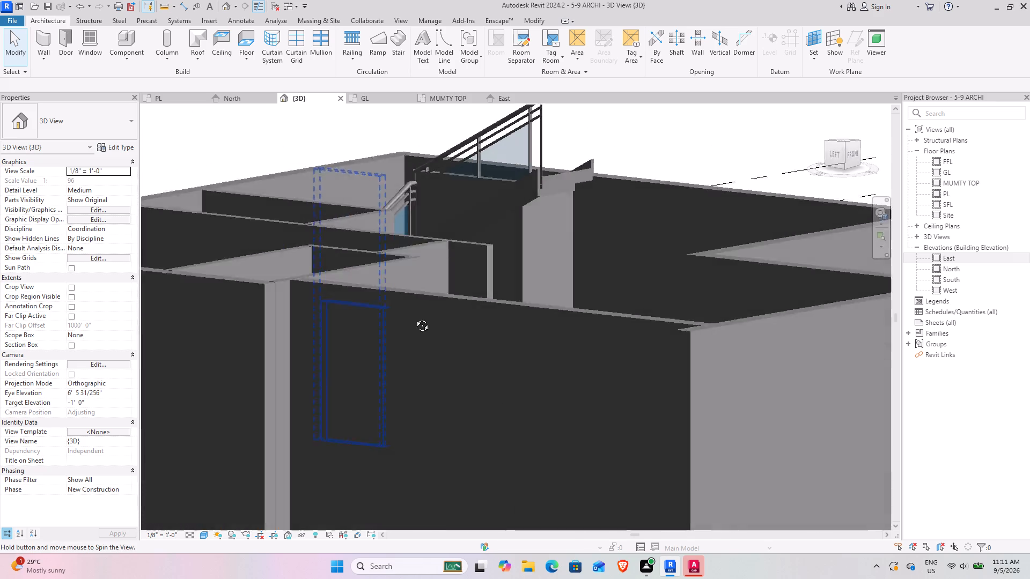
{"action": "middle_click_drag", "start_coordinate": [414, 317], "coordinate": [350, 392], "text": "shift"}
{"action": "scroll", "coordinate": [351, 387], "scroll_direction": "down", "scroll_amount": 5}
{"action": "middle_click_drag", "start_coordinate": [341, 384], "coordinate": [294, 384], "text": "shift"}
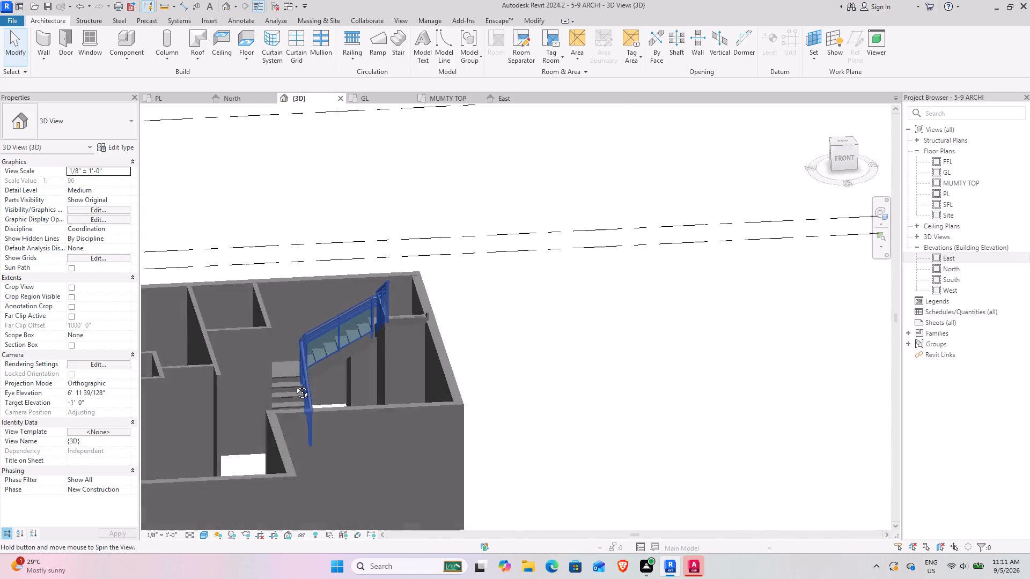
{"action": "middle_click_drag", "start_coordinate": [294, 384], "coordinate": [378, 479], "text": "shift"}
{"action": "middle_click_drag", "start_coordinate": [357, 452], "coordinate": [284, 410], "text": "shift"}
{"action": "middle_click_drag", "start_coordinate": [358, 409], "coordinate": [254, 405], "text": "shift"}
{"action": "scroll", "coordinate": [233, 414], "scroll_direction": "up", "scroll_amount": 4}
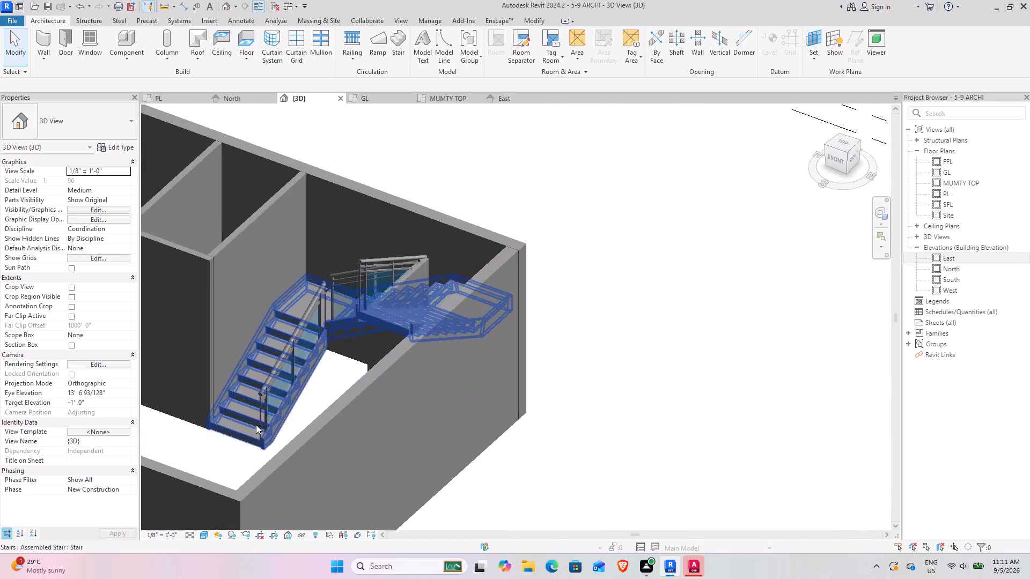
{"action": "scroll", "coordinate": [256, 425], "scroll_direction": "up", "scroll_amount": 4}
{"action": "scroll", "coordinate": [211, 436], "scroll_direction": "down", "scroll_amount": 5}
{"action": "middle_click_drag", "start_coordinate": [254, 442], "coordinate": [381, 444], "text": "shift"}
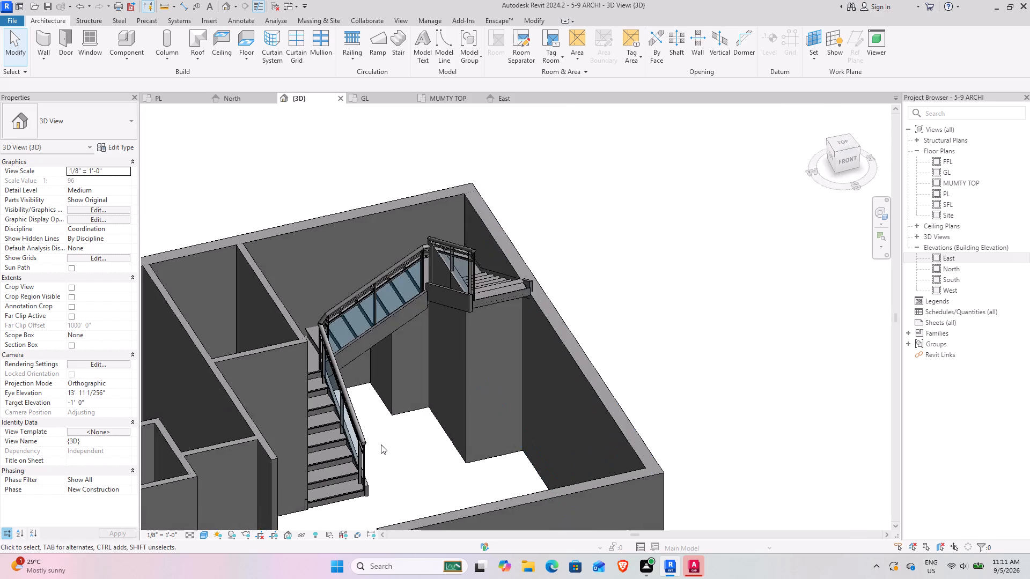
{"action": "middle_click_drag", "start_coordinate": [381, 444], "coordinate": [440, 444], "text": "shift"}
{"action": "middle_click_drag", "start_coordinate": [422, 451], "coordinate": [292, 500]}
{"action": "scroll", "coordinate": [389, 348], "scroll_direction": "up", "scroll_amount": 2}
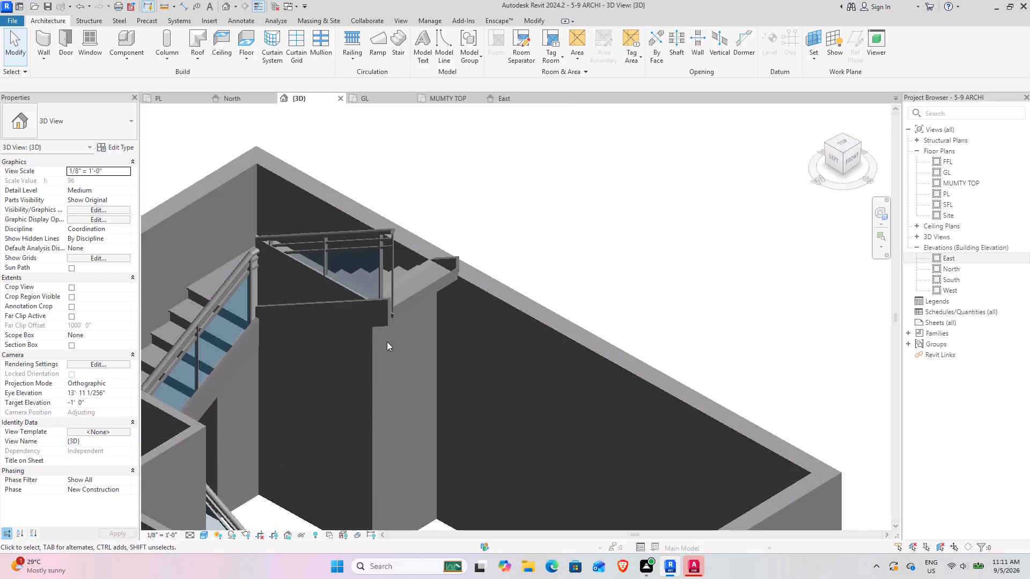
{"action": "scroll", "coordinate": [387, 342], "scroll_direction": "up", "scroll_amount": 4}
{"action": "scroll", "coordinate": [333, 391], "scroll_direction": "down", "scroll_amount": 4}
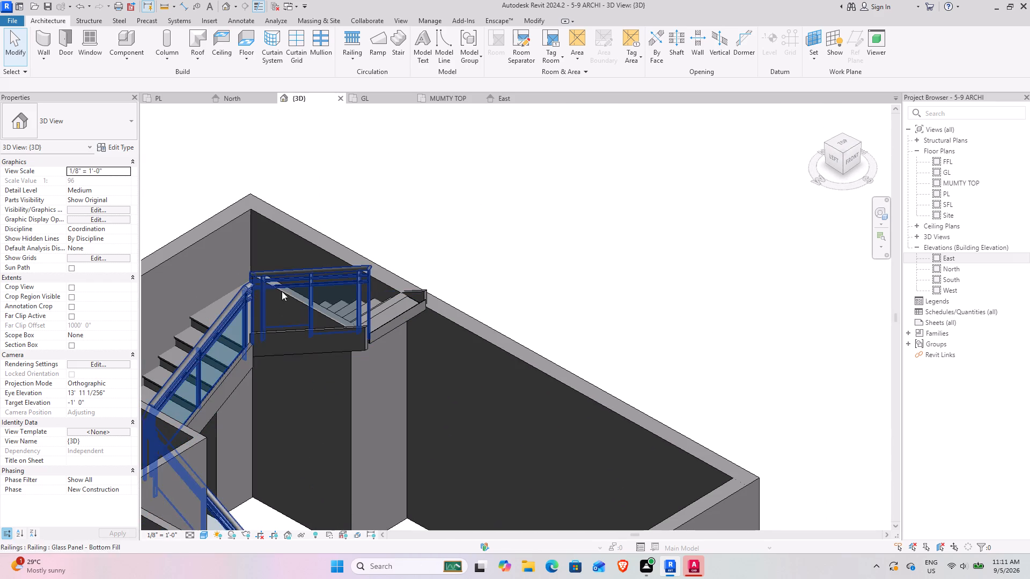
Edit the 5" wall beneath the third run in the East elevation, sketching a sloped profile line about 6'-3" long along the run's underside.
{"action": "middle_click_drag", "start_coordinate": [423, 380], "coordinate": [412, 234], "text": "shift"}
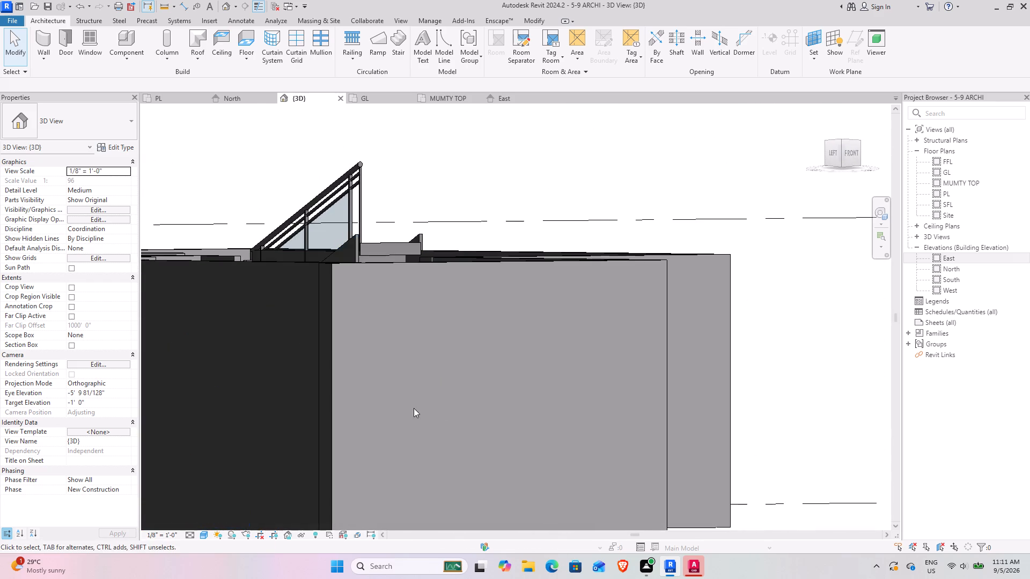
{"action": "middle_click_drag", "start_coordinate": [408, 408], "coordinate": [348, 451]}
{"action": "middle_click_drag", "start_coordinate": [274, 389], "coordinate": [400, 464], "text": "shift"}
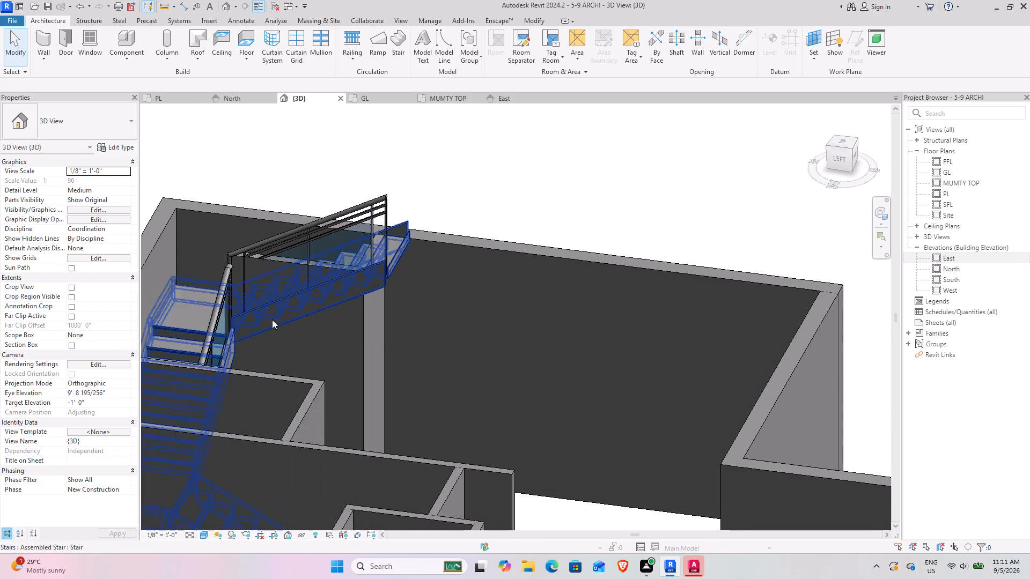
{"action": "left_click", "coordinate": [282, 266]}
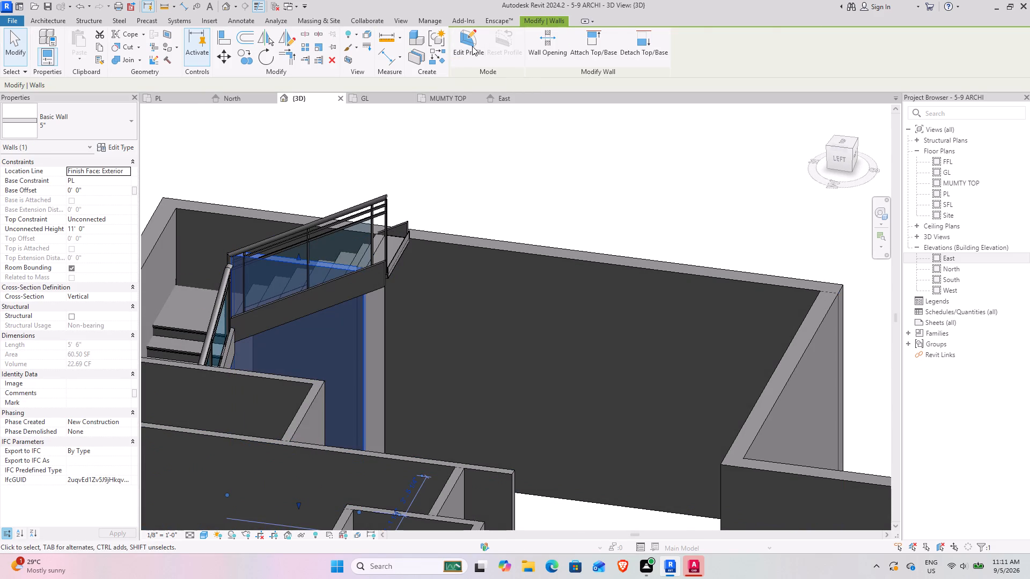
{"action": "left_click", "coordinate": [472, 46]}
{"action": "left_click", "coordinate": [503, 102]}
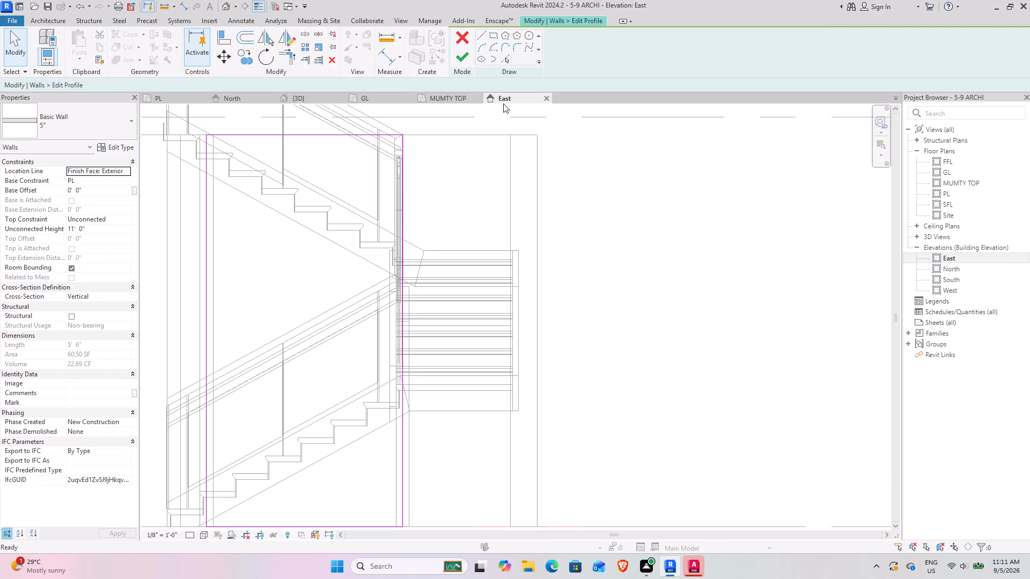
{"action": "scroll", "coordinate": [374, 205], "scroll_direction": "down", "scroll_amount": 4}
{"action": "middle_click_drag", "start_coordinate": [282, 157], "coordinate": [300, 229]}
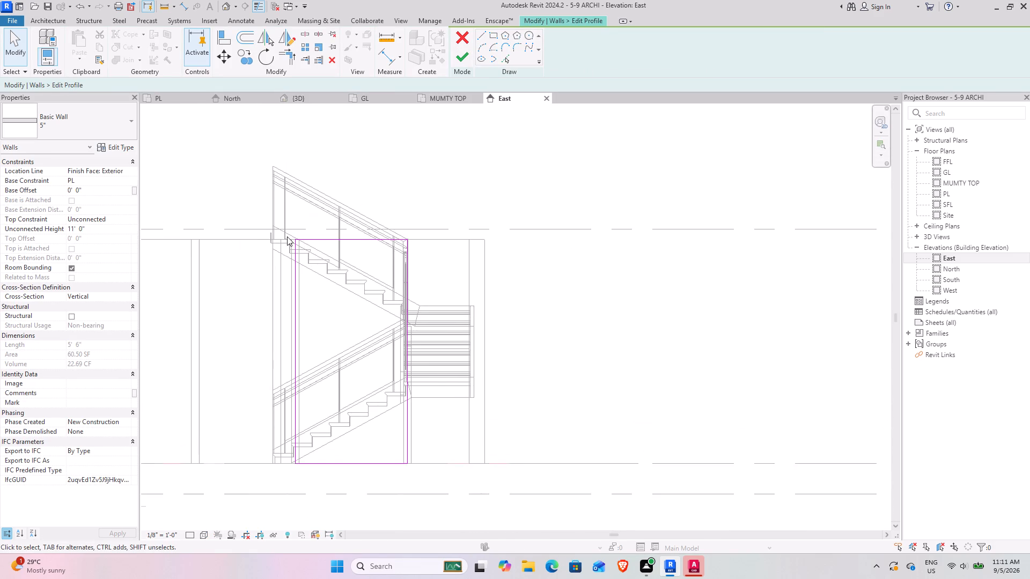
{"action": "scroll", "coordinate": [286, 236], "scroll_direction": "up", "scroll_amount": 7}
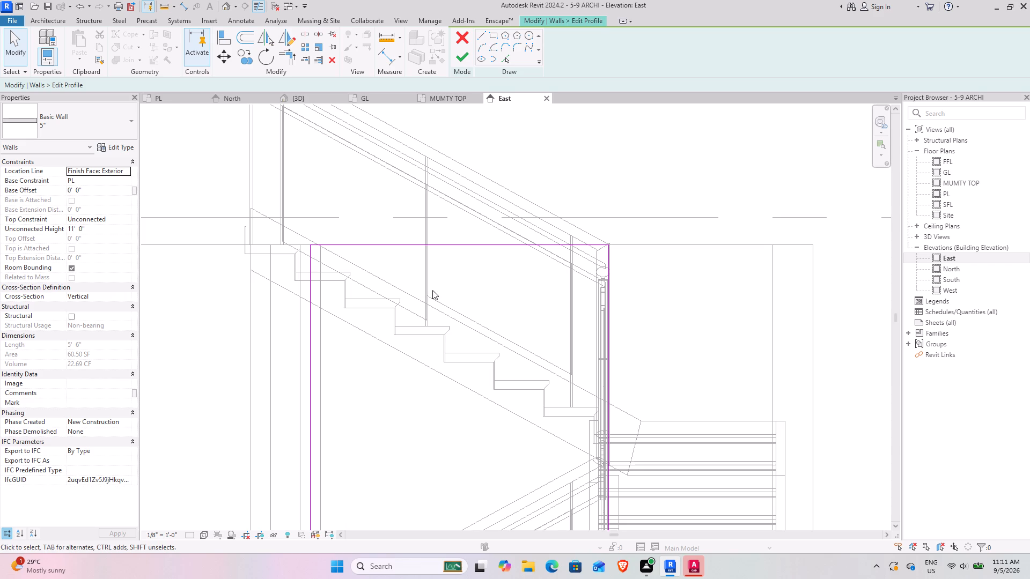
{"action": "middle_click_drag", "start_coordinate": [416, 282], "coordinate": [359, 242]}
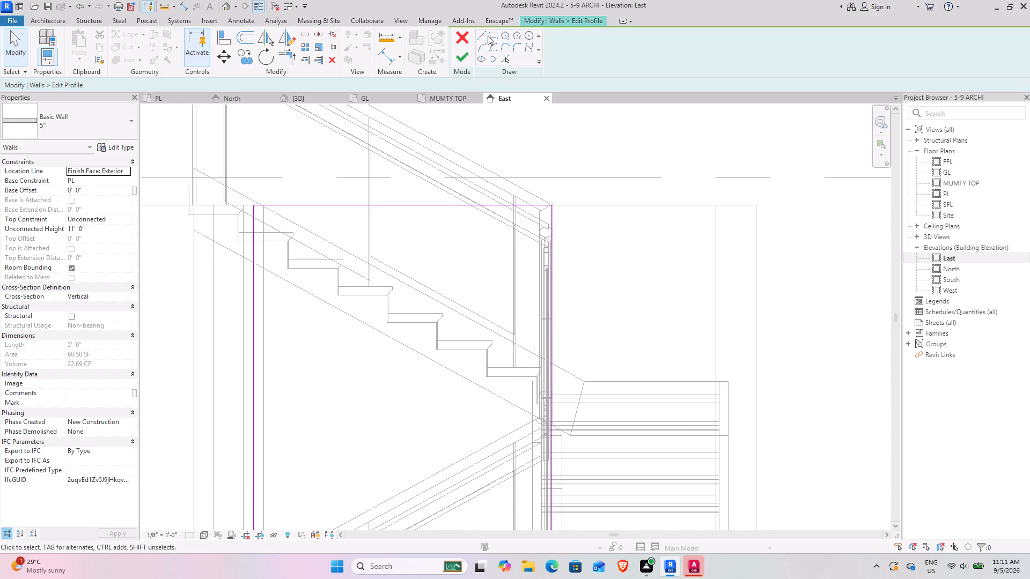
{"action": "left_click", "coordinate": [488, 35]}
{"action": "left_click", "coordinate": [482, 33]}
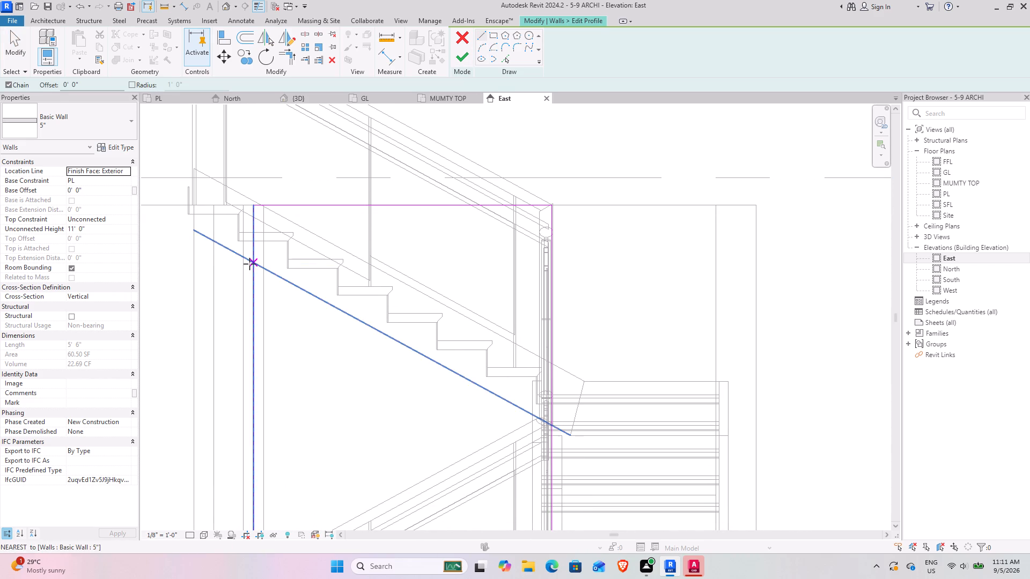
{"action": "left_click", "coordinate": [251, 264]}
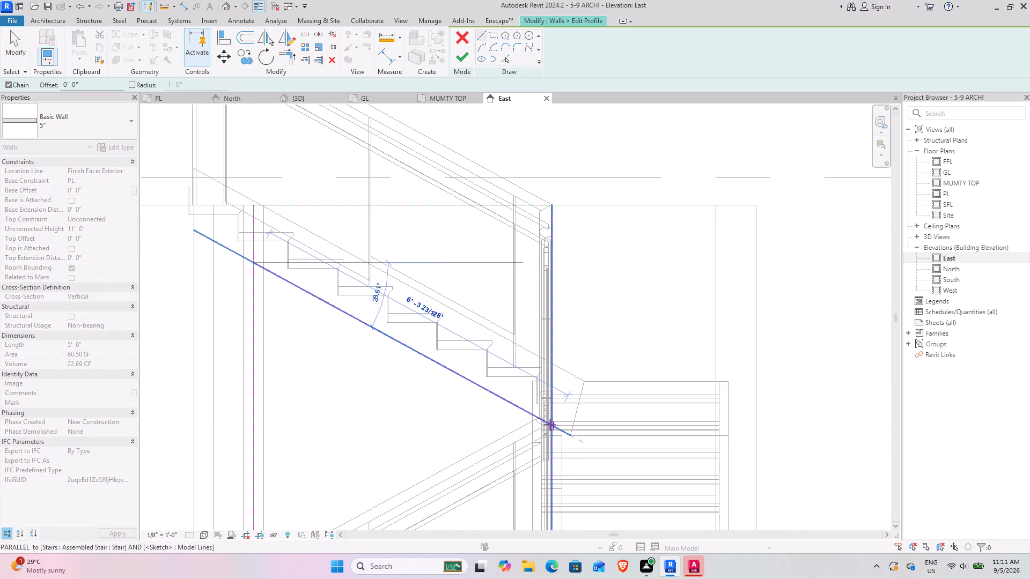
{"action": "left_click", "coordinate": [550, 425]}
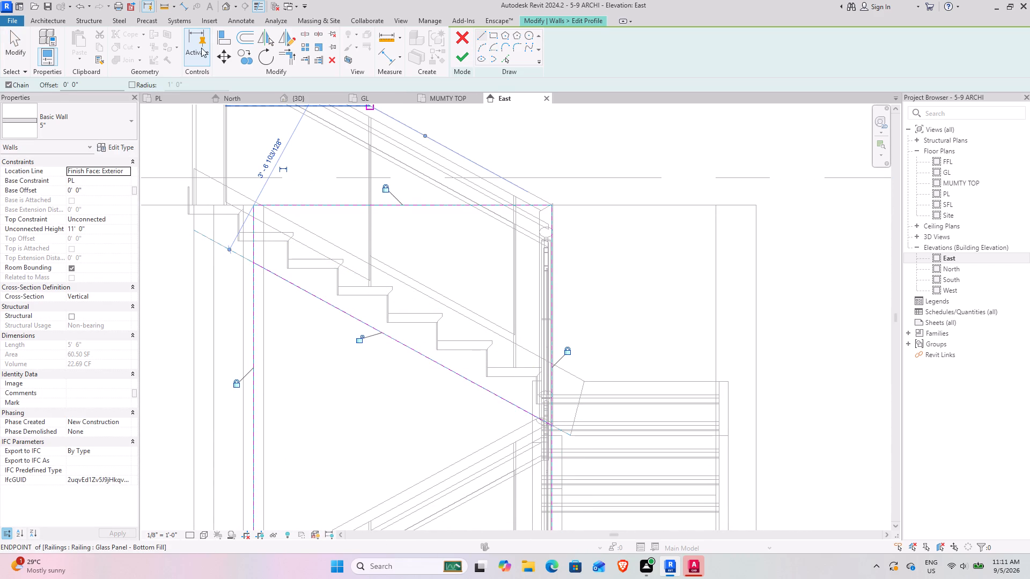
Trim both vertical profile edges to the sloped line, delete the horizontal top edge and finish the wall profile.
{"action": "left_click", "coordinate": [289, 62]}
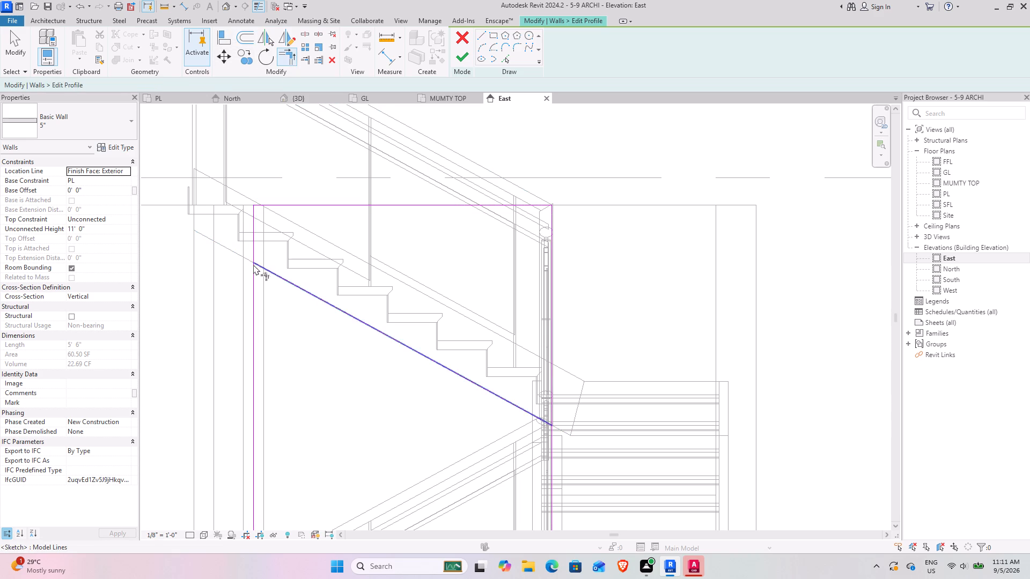
{"action": "left_click", "coordinate": [253, 271]}
{"action": "left_click", "coordinate": [286, 278]}
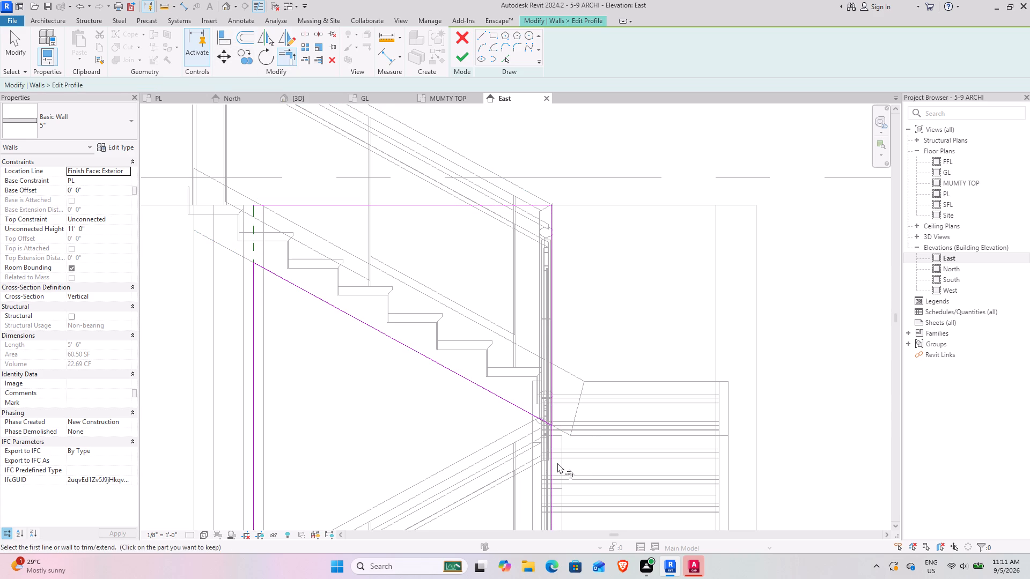
{"action": "left_click", "coordinate": [553, 462]}
{"action": "left_click", "coordinate": [531, 411]}
{"action": "key", "text": "Escape"}
{"action": "key", "text": "Escape"}
{"action": "left_click", "coordinate": [301, 210]}
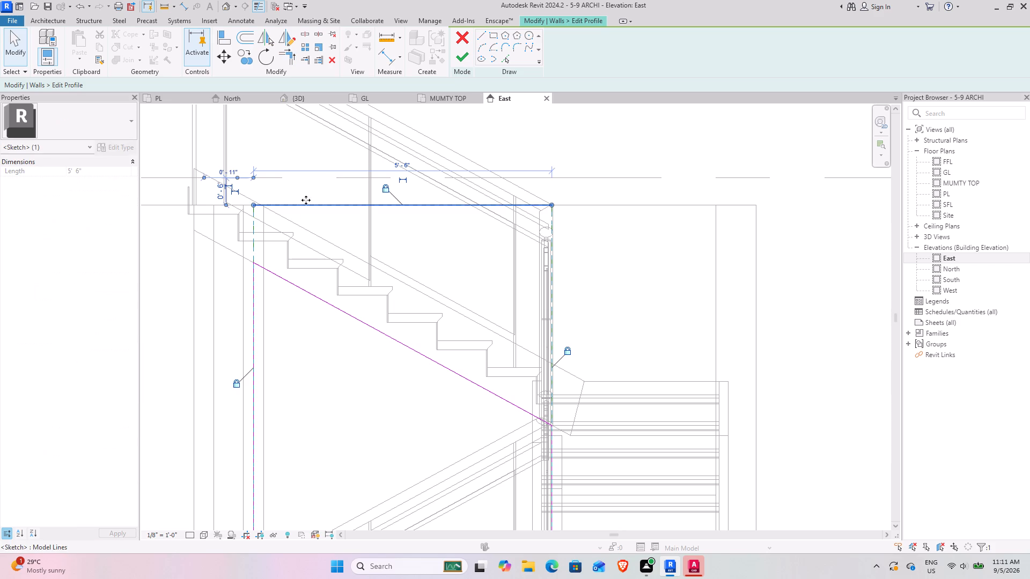
{"action": "left_click", "coordinate": [334, 57]}
{"action": "left_click", "coordinate": [461, 58]}
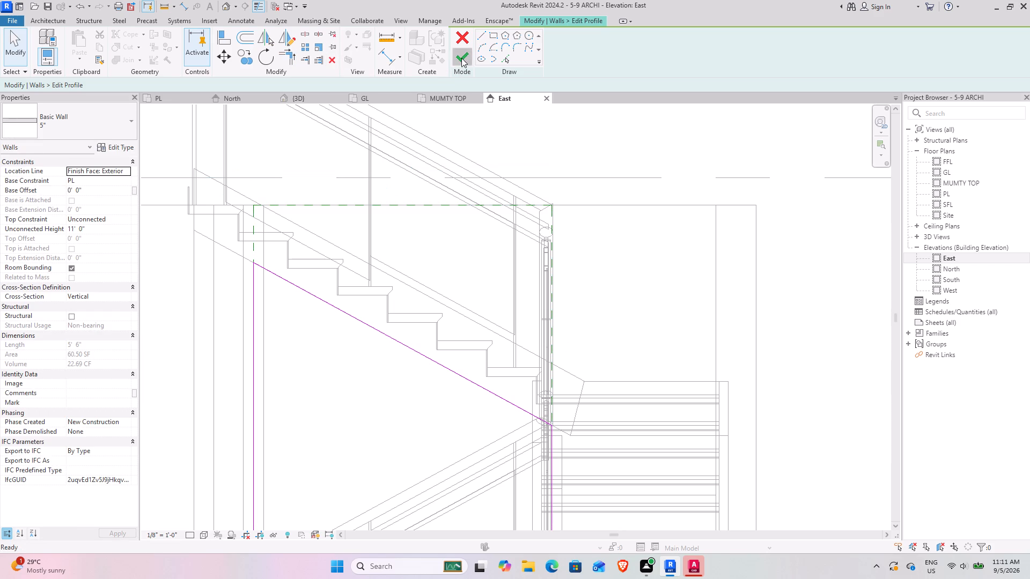
Examine the reshaped 5" wall beneath the third run and the whole ground-floor model from several angles in 3D.
{"action": "left_click", "coordinate": [308, 102]}
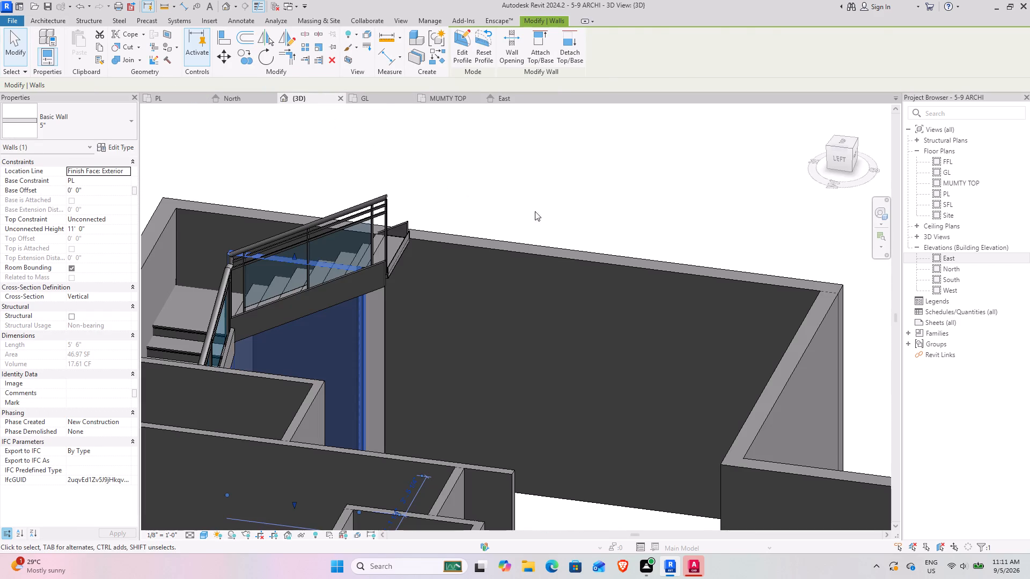
{"action": "left_click", "coordinate": [569, 142]}
{"action": "middle_click_drag", "start_coordinate": [517, 256], "coordinate": [363, 289], "text": "shift"}
{"action": "middle_click_drag", "start_coordinate": [363, 289], "coordinate": [436, 153]}
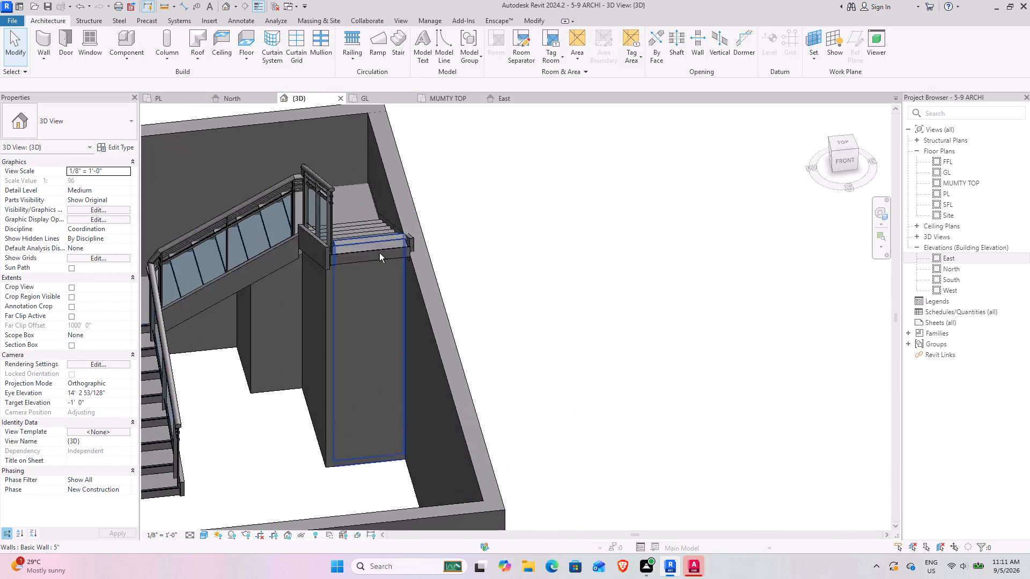
{"action": "middle_click_drag", "start_coordinate": [379, 253], "coordinate": [488, 221], "text": "shift"}
{"action": "middle_click_drag", "start_coordinate": [485, 221], "coordinate": [400, 187], "text": "shift"}
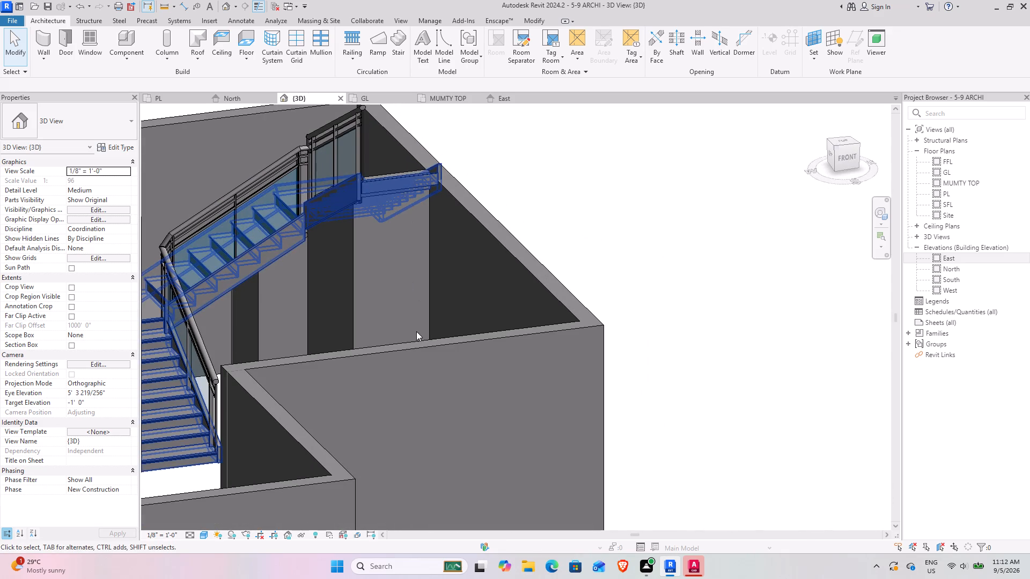
{"action": "left_click", "coordinate": [355, 236]}
{"action": "left_click", "coordinate": [626, 201]}
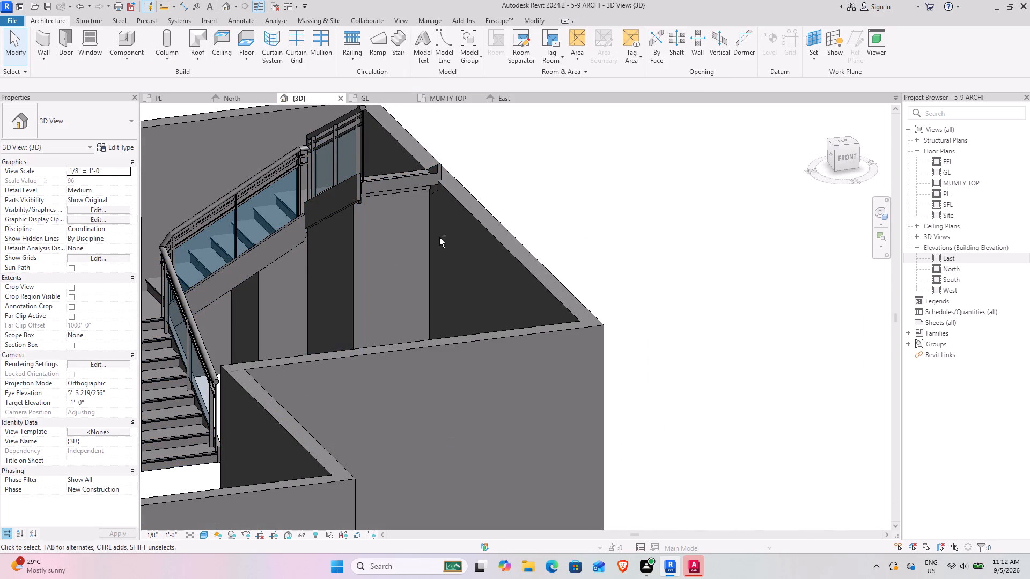
{"action": "middle_click_drag", "start_coordinate": [487, 228], "coordinate": [417, 304], "text": "shift"}
{"action": "scroll", "coordinate": [401, 311], "scroll_direction": "down", "scroll_amount": 4}
{"action": "middle_click_drag", "start_coordinate": [295, 361], "coordinate": [404, 353]}
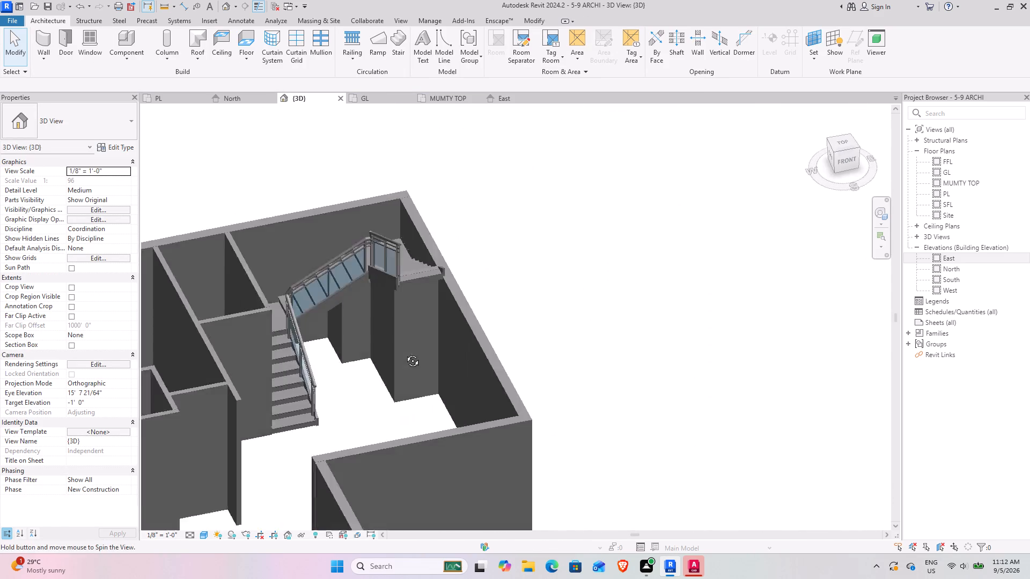
{"action": "middle_click_drag", "start_coordinate": [404, 353], "coordinate": [406, 353]}
{"action": "middle_click_drag", "start_coordinate": [423, 318], "coordinate": [499, 137]}
{"action": "scroll", "coordinate": [482, 252], "scroll_direction": "down", "scroll_amount": 4}
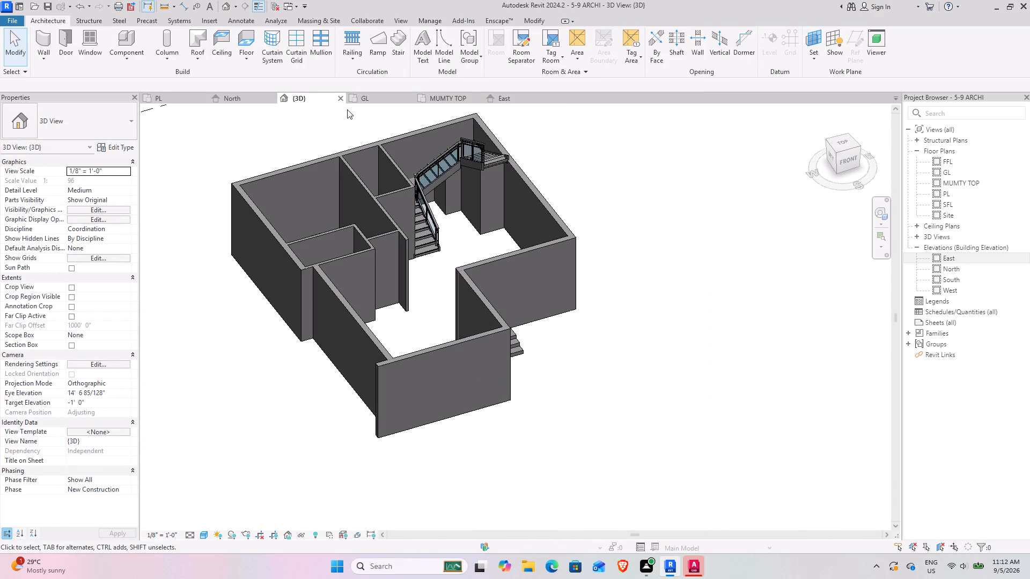
Measure the width of the entrance door opening between the living area and the parking steps in the PL floor plan.
{"action": "left_click", "coordinate": [164, 97]}
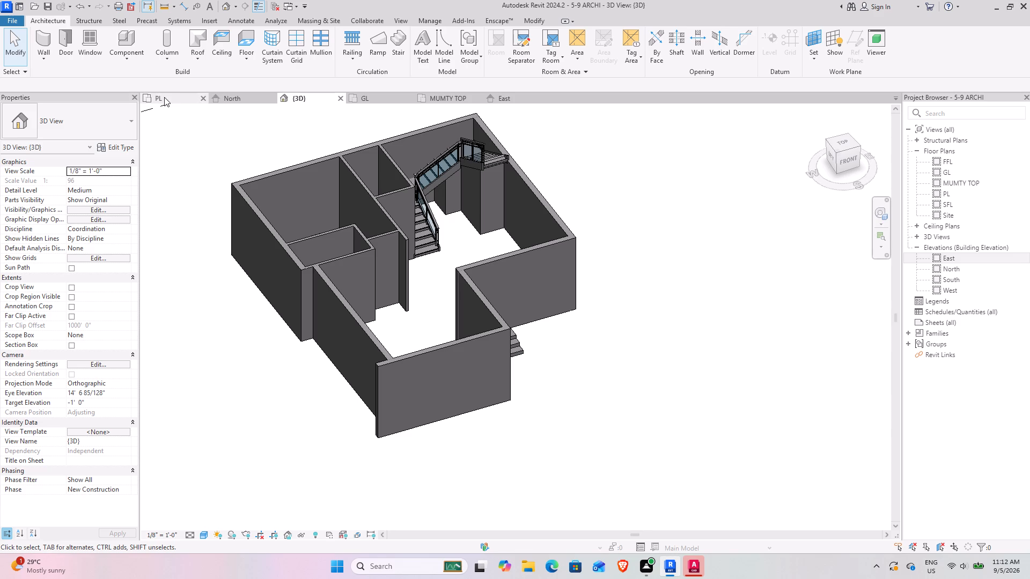
{"action": "scroll", "coordinate": [335, 316], "scroll_direction": "down", "scroll_amount": 5}
{"action": "middle_click_drag", "start_coordinate": [273, 342], "coordinate": [391, 225]}
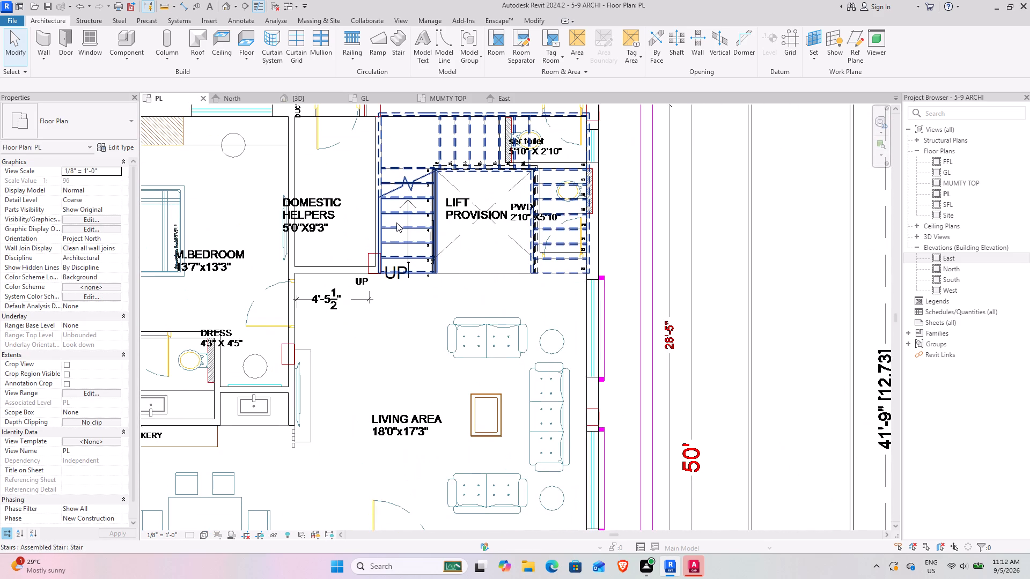
{"action": "middle_click_drag", "start_coordinate": [376, 321], "coordinate": [400, 221]}
{"action": "scroll", "coordinate": [415, 237], "scroll_direction": "down", "scroll_amount": 4}
{"action": "middle_click_drag", "start_coordinate": [375, 266], "coordinate": [404, 250]}
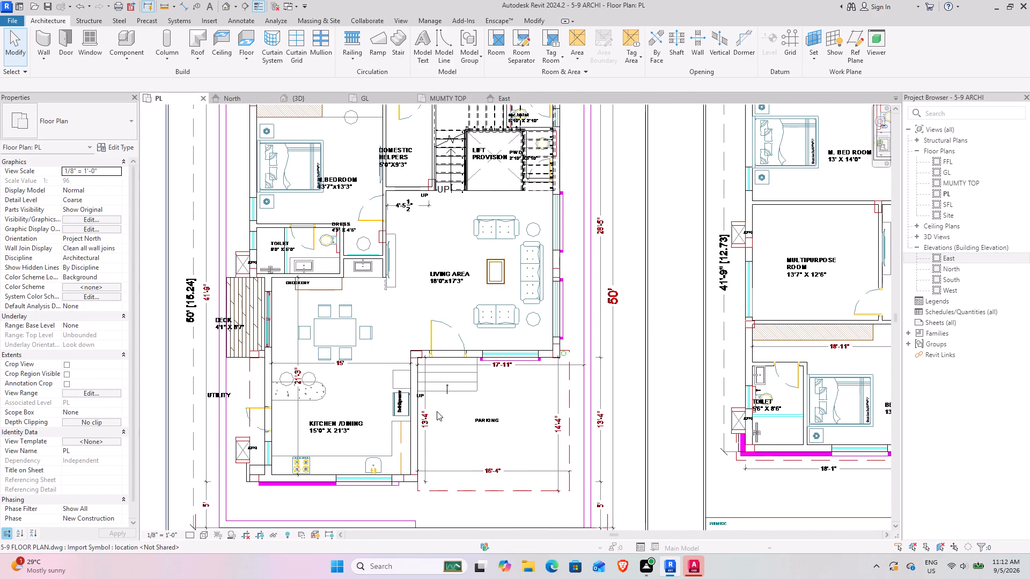
{"action": "scroll", "coordinate": [449, 348], "scroll_direction": "up", "scroll_amount": 7}
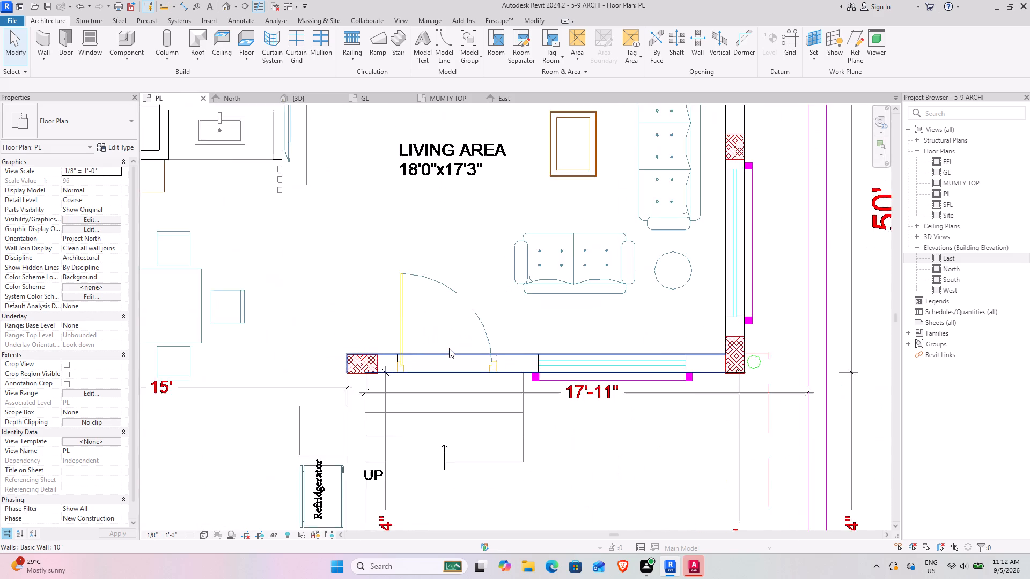
{"action": "scroll", "coordinate": [449, 348], "scroll_direction": "down", "scroll_amount": 5}
{"action": "middle_click_drag", "start_coordinate": [432, 295], "coordinate": [378, 322]}
{"action": "scroll", "coordinate": [382, 384], "scroll_direction": "up", "scroll_amount": 2}
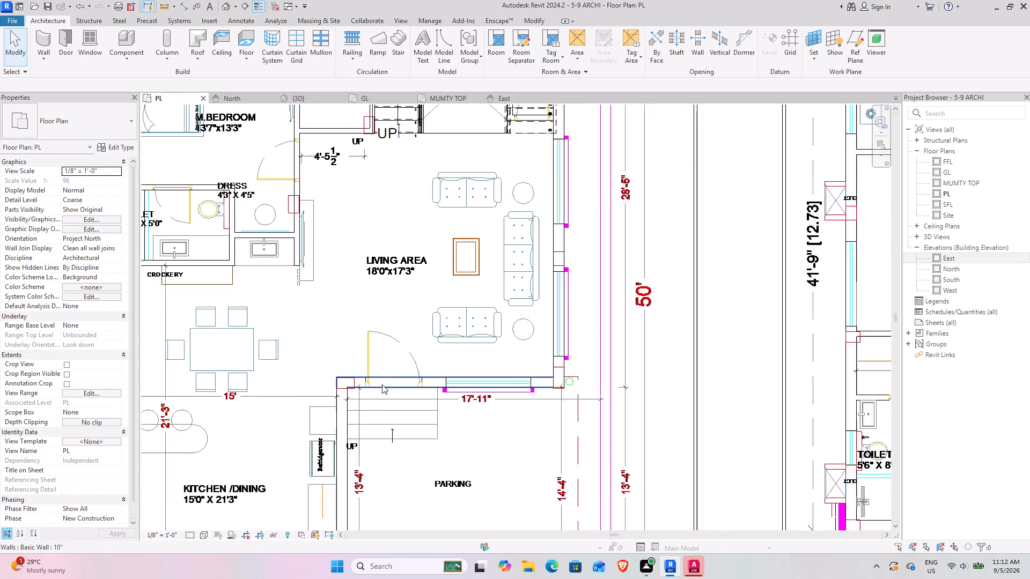
{"action": "scroll", "coordinate": [382, 384], "scroll_direction": "up", "scroll_amount": 7}
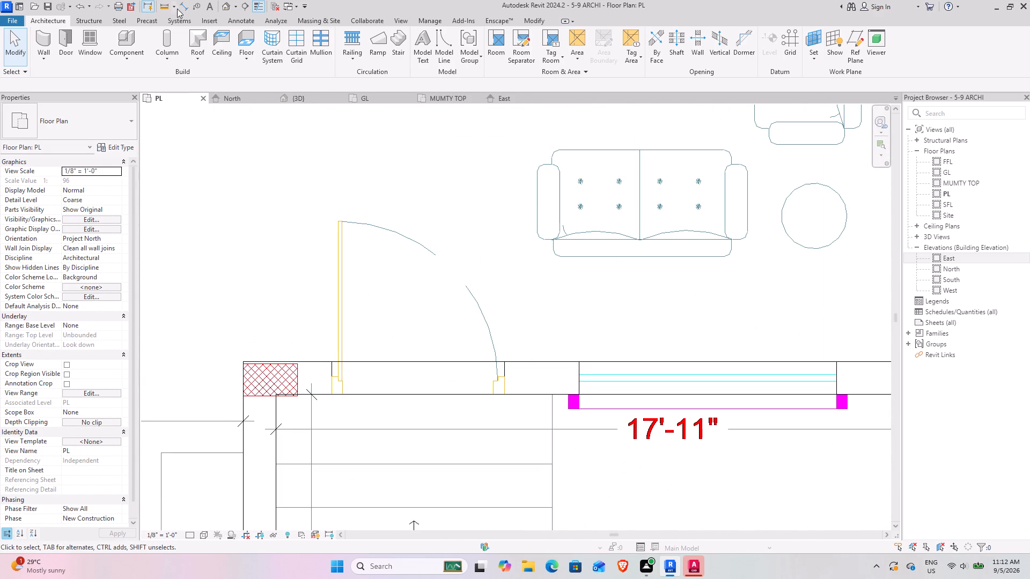
{"action": "left_click", "coordinate": [165, 9]}
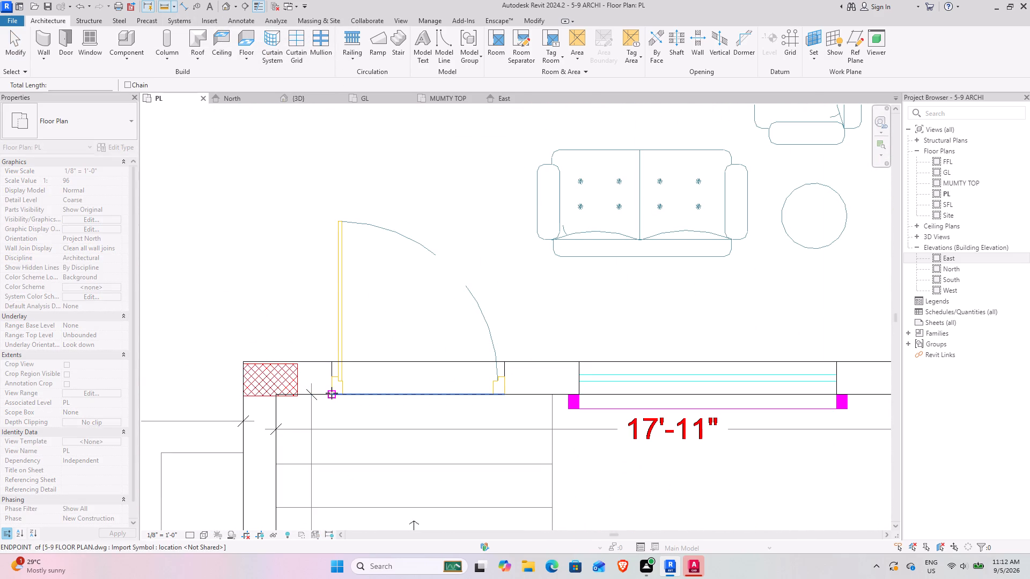
{"action": "left_click", "coordinate": [332, 393]}
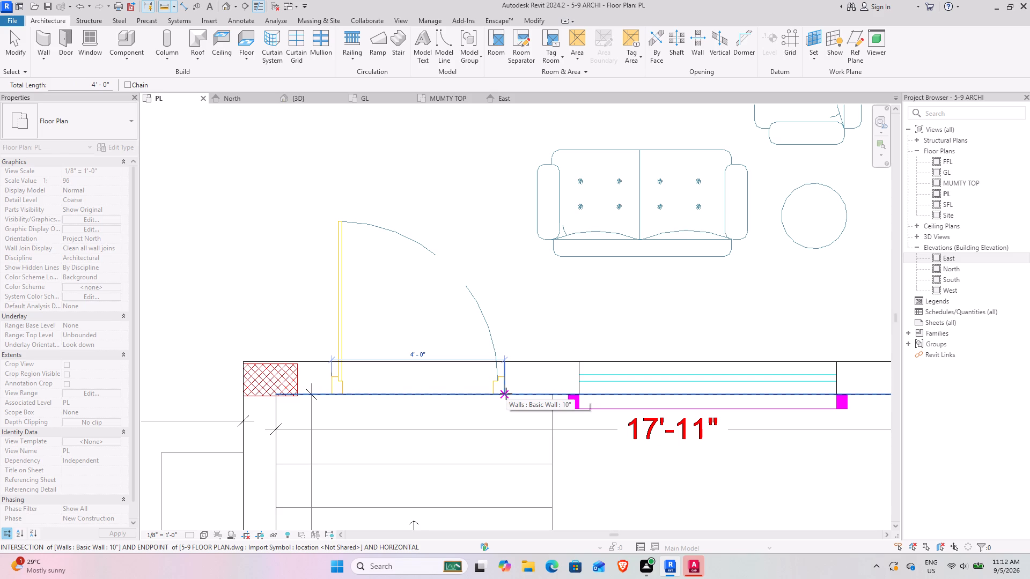
{"action": "key", "text": "Escape"}
{"action": "key", "text": "Escape"}
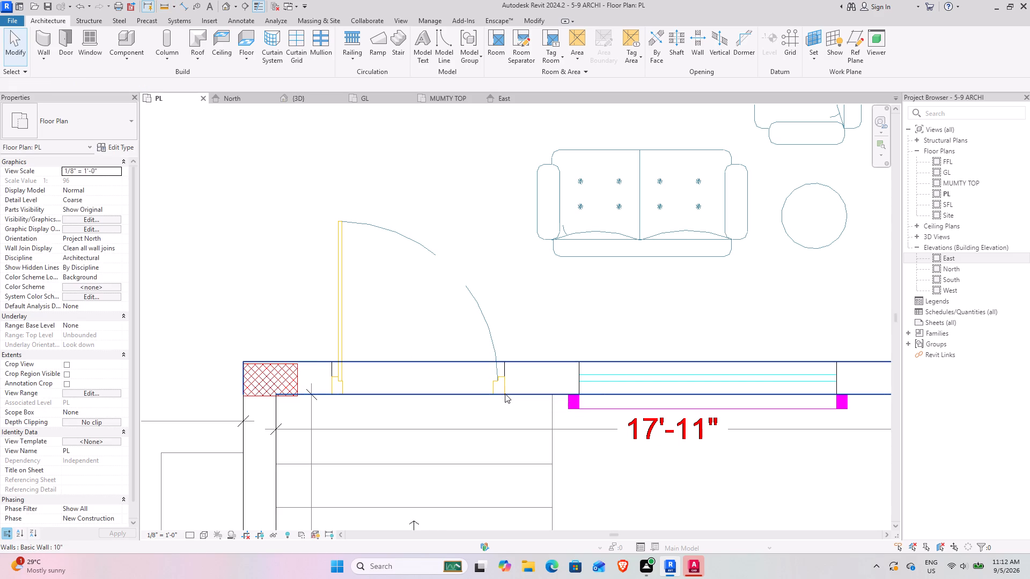
{"action": "key", "text": "Escape"}
Start a door placement and browse the general and Commercial door families in the US family library.
{"action": "left_click", "coordinate": [64, 47]}
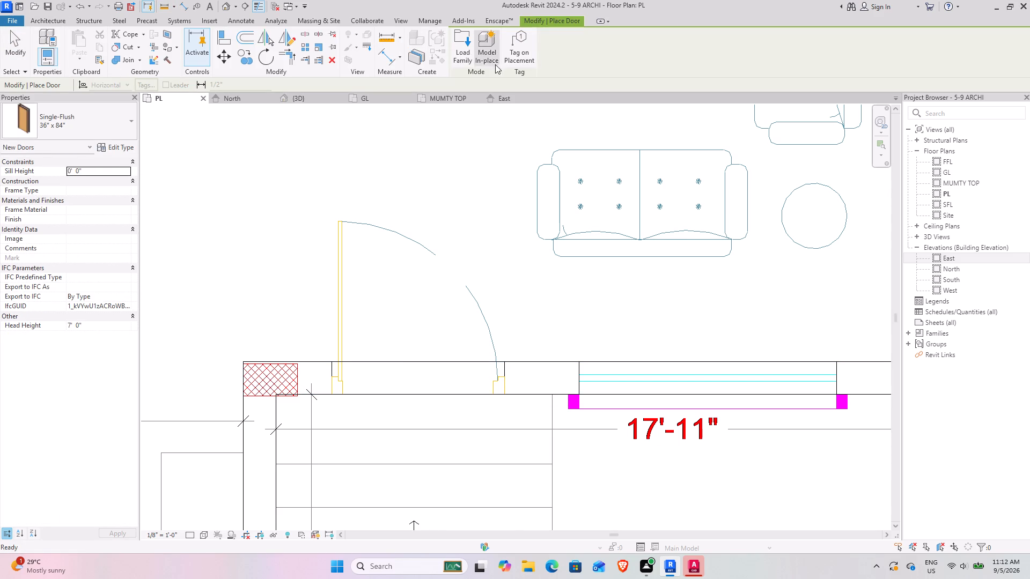
{"action": "left_click", "coordinate": [462, 43]}
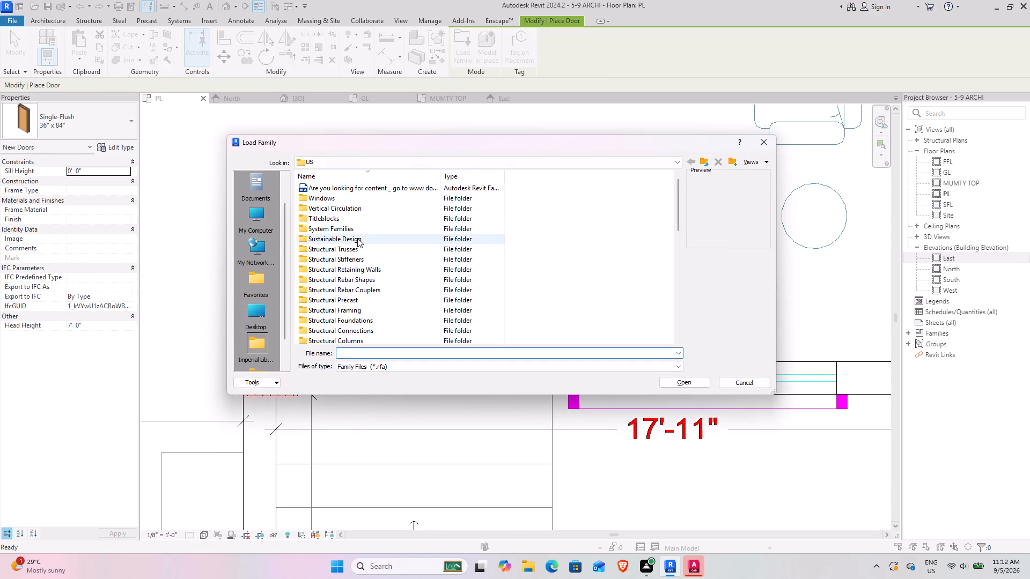
{"action": "scroll", "coordinate": [359, 238], "scroll_direction": "down", "scroll_amount": 4}
{"action": "double_click", "coordinate": [325, 239]}
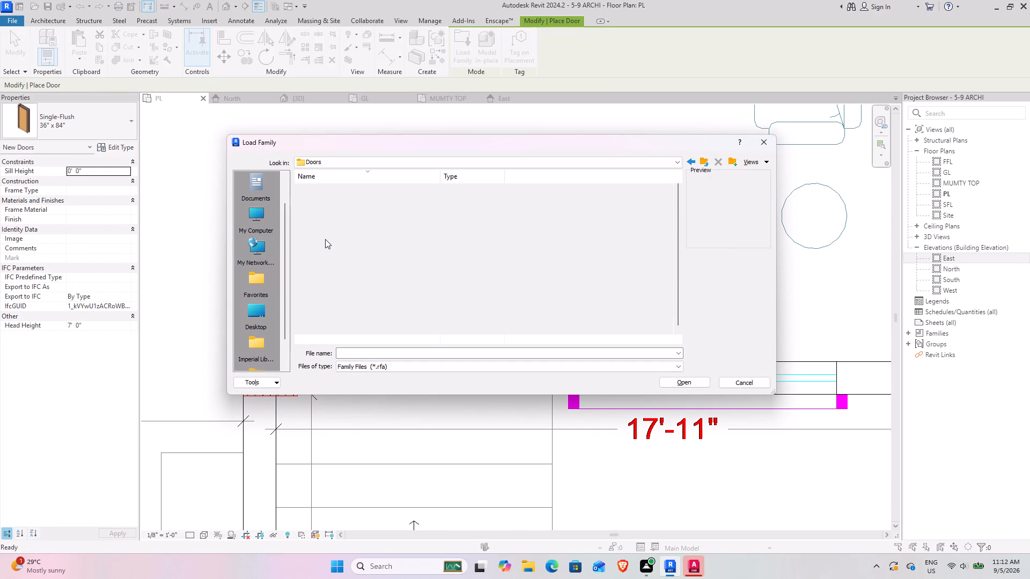
{"action": "scroll", "coordinate": [325, 239], "scroll_direction": "up", "scroll_amount": 12, "text": "ctrl"}
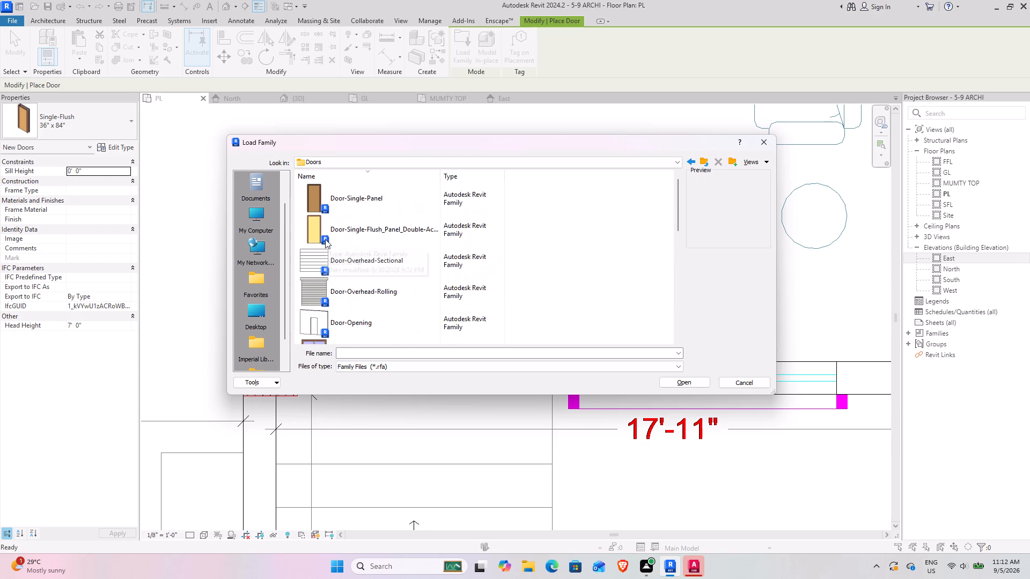
{"action": "scroll", "coordinate": [325, 239], "scroll_direction": "up", "scroll_amount": 4, "text": "ctrl"}
{"action": "scroll", "coordinate": [325, 239], "scroll_direction": "down", "scroll_amount": 3}
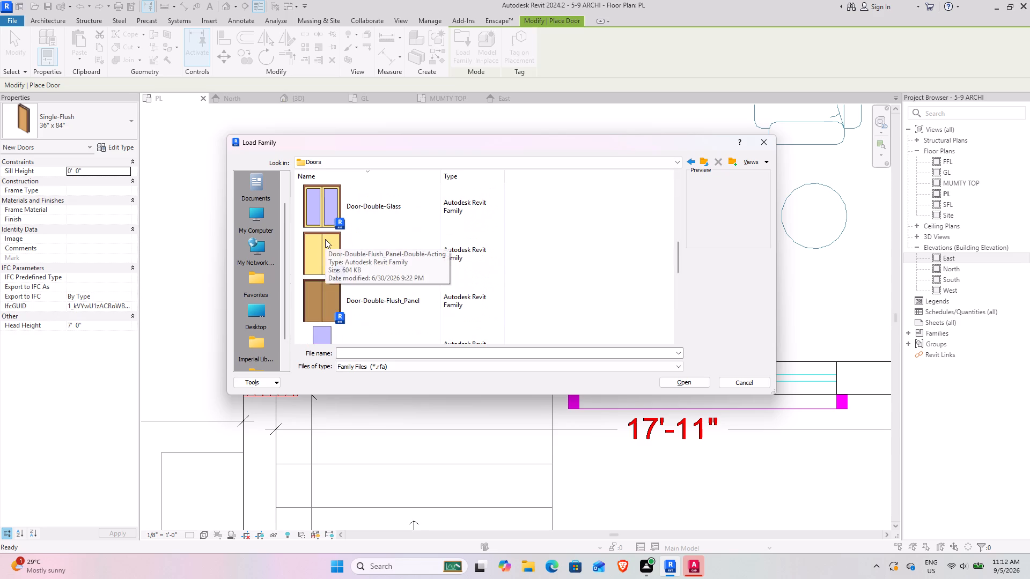
{"action": "scroll", "coordinate": [325, 239], "scroll_direction": "down", "scroll_amount": 5}
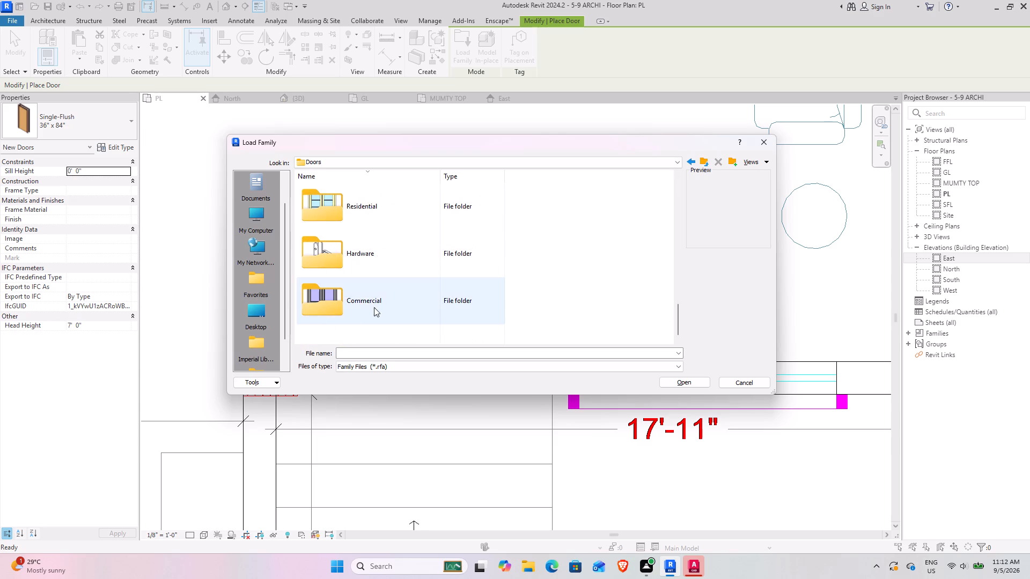
{"action": "double_click", "coordinate": [362, 296]}
{"action": "scroll", "coordinate": [355, 283], "scroll_direction": "up", "scroll_amount": 12, "text": "ctrl"}
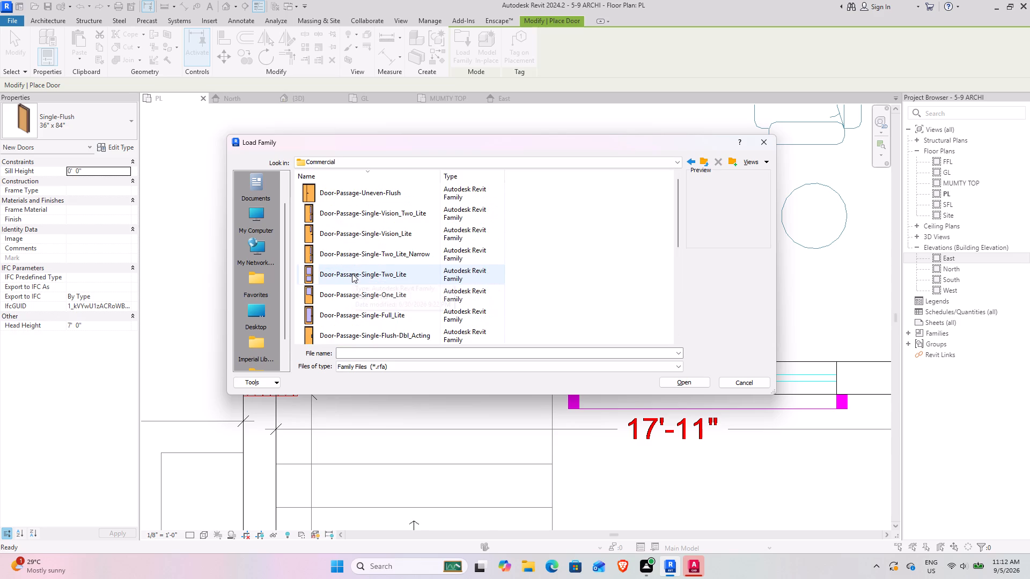
{"action": "scroll", "coordinate": [352, 273], "scroll_direction": "up", "scroll_amount": 4, "text": "ctrl"}
{"action": "scroll", "coordinate": [352, 273], "scroll_direction": "down", "scroll_amount": 4}
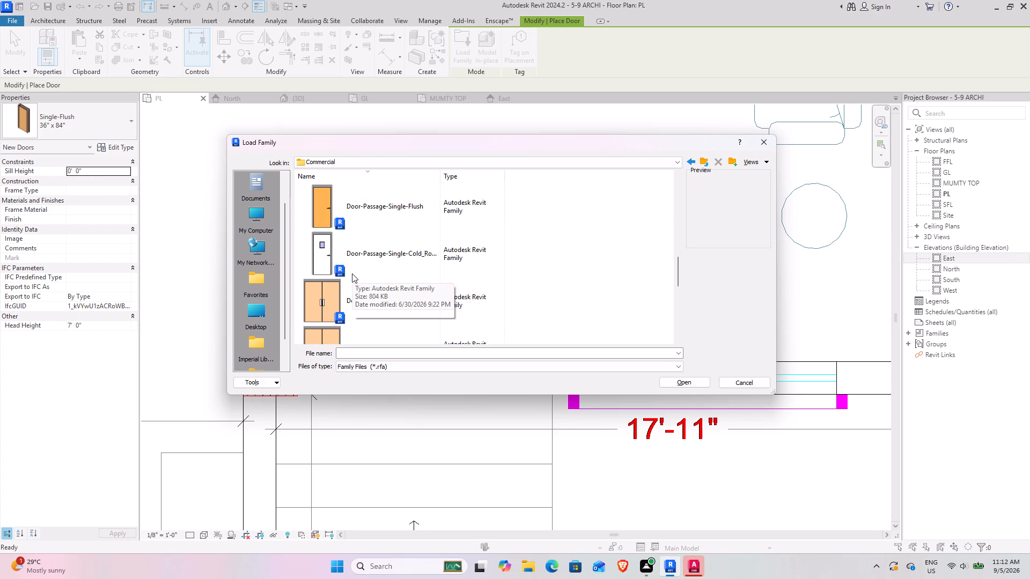
{"action": "scroll", "coordinate": [352, 273], "scroll_direction": "down", "scroll_amount": 6}
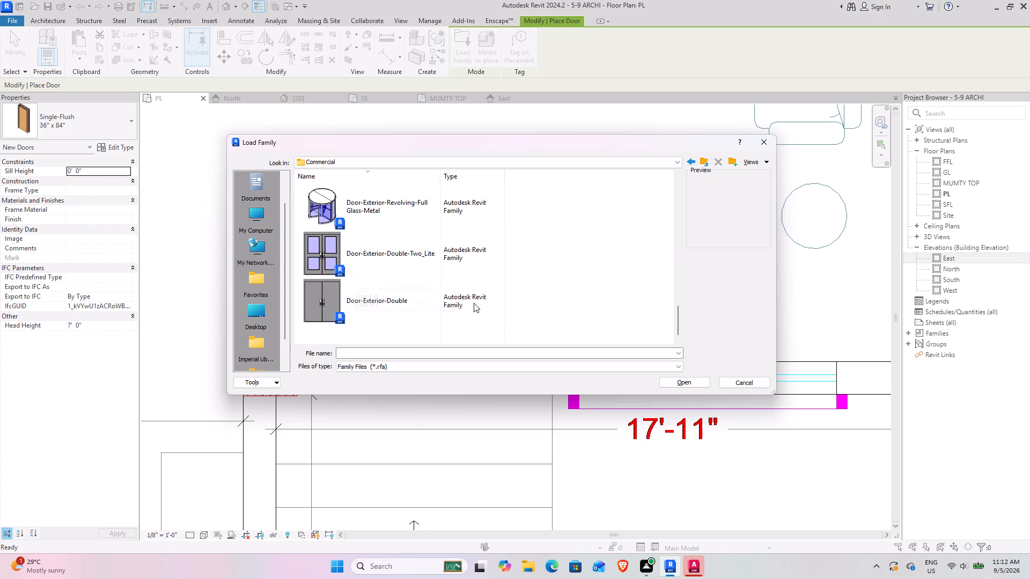
Browse the Residential door families in the library for a suitable single entrance door.
{"action": "left_click", "coordinate": [700, 161]}
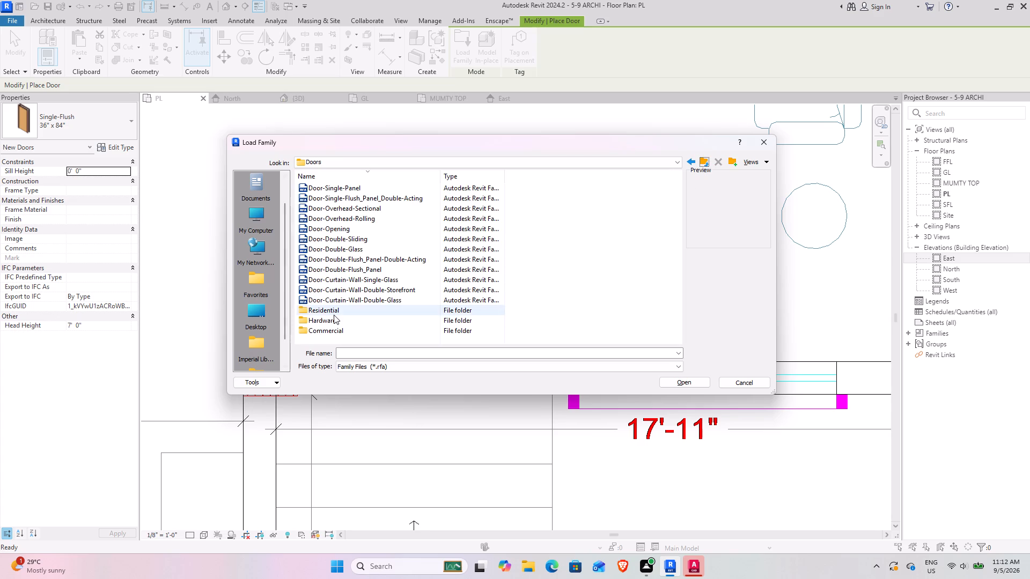
{"action": "double_click", "coordinate": [334, 315]}
{"action": "scroll", "coordinate": [331, 287], "scroll_direction": "up", "scroll_amount": 17, "text": "ctrl"}
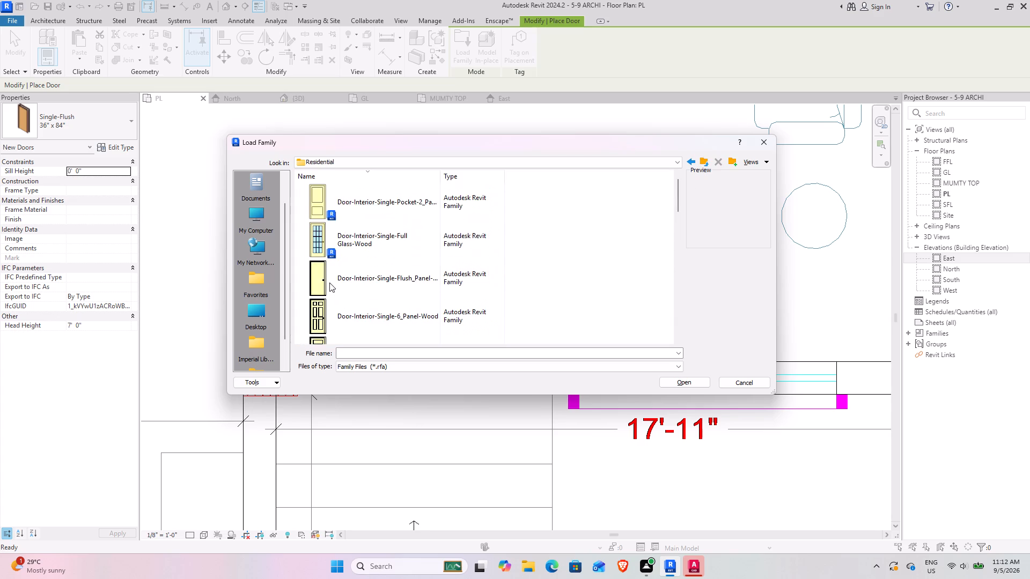
{"action": "scroll", "coordinate": [329, 283], "scroll_direction": "down", "scroll_amount": 2}
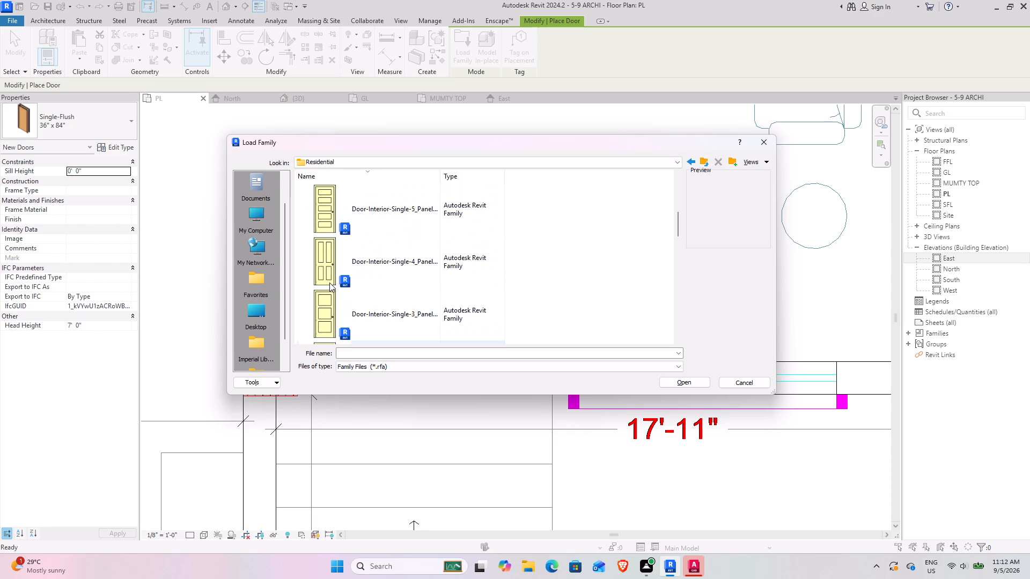
{"action": "scroll", "coordinate": [329, 283], "scroll_direction": "down", "scroll_amount": 5}
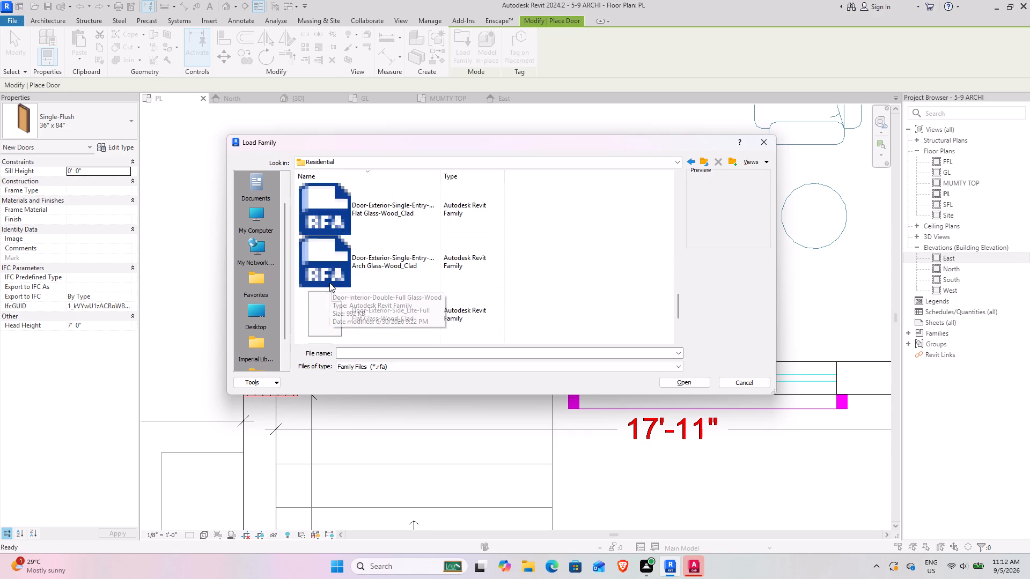
{"action": "scroll", "coordinate": [329, 283], "scroll_direction": "down", "scroll_amount": 5}
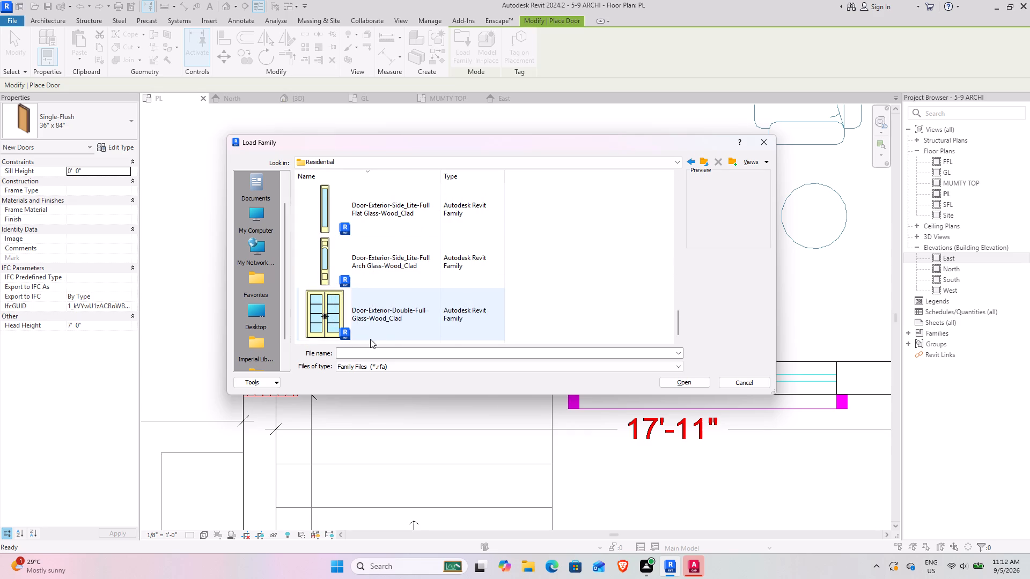
{"action": "scroll", "coordinate": [354, 281], "scroll_direction": "up", "scroll_amount": 1}
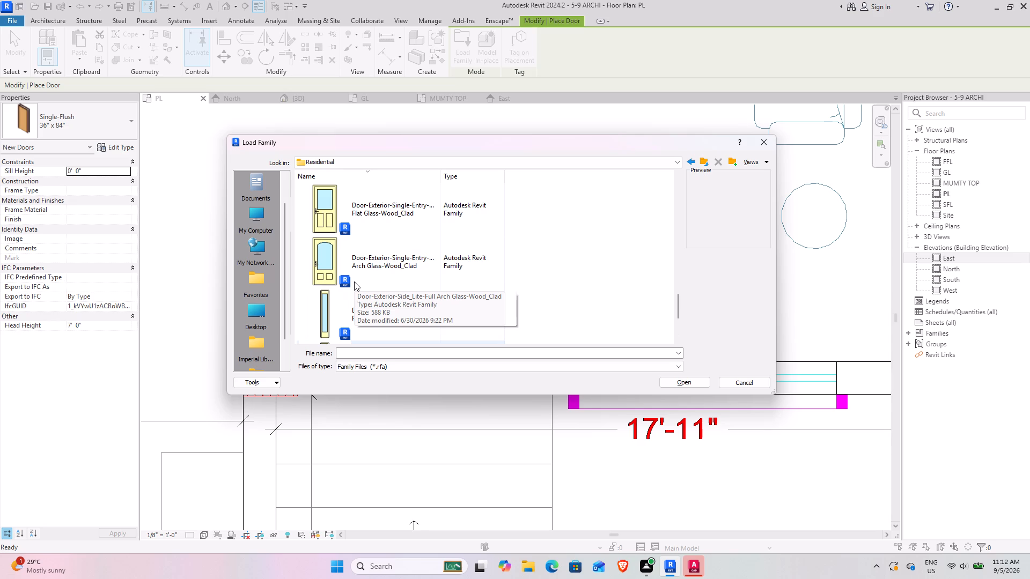
{"action": "scroll", "coordinate": [369, 214], "scroll_direction": "up", "scroll_amount": 1}
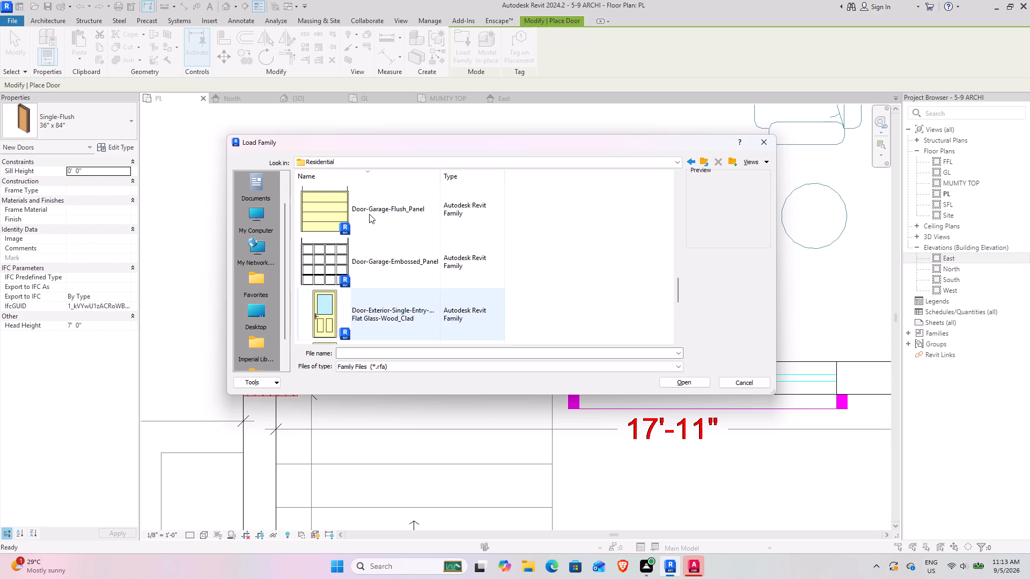
{"action": "scroll", "coordinate": [369, 213], "scroll_direction": "up", "scroll_amount": 2}
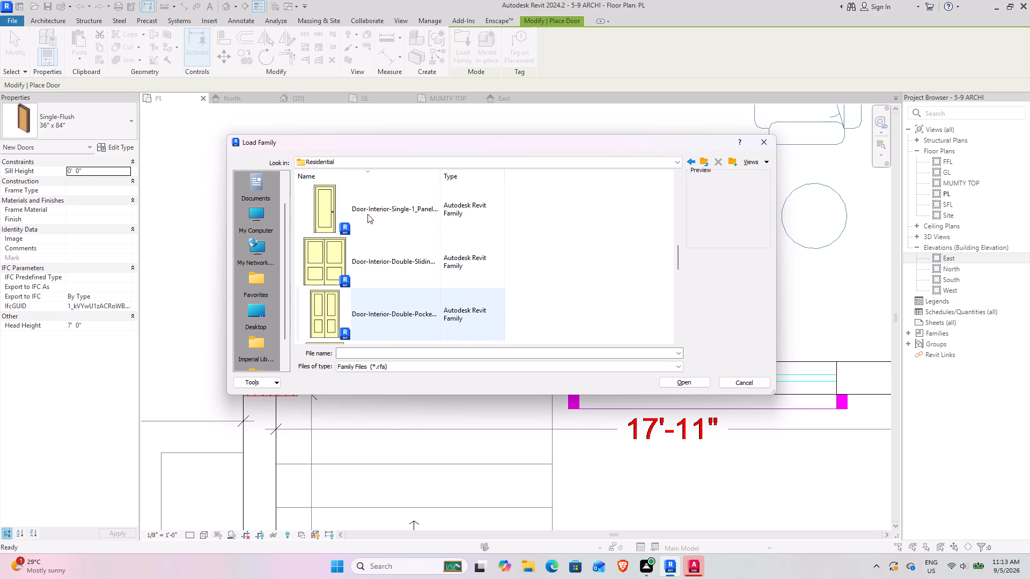
{"action": "scroll", "coordinate": [367, 214], "scroll_direction": "up", "scroll_amount": 4}
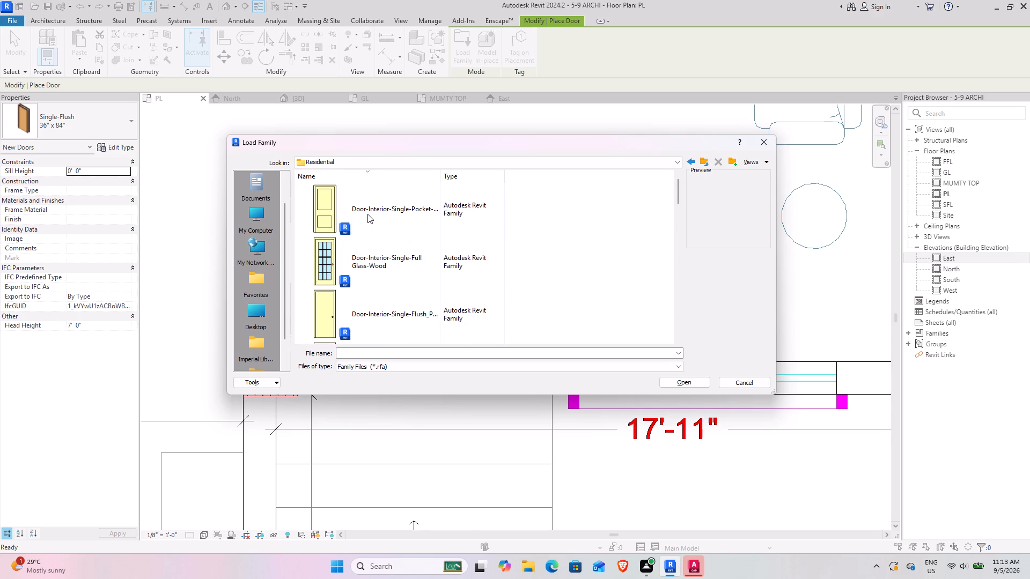
Load the Door-Interior-Single-Full Glass-Wood family with its 36" x 96" type.
{"action": "left_click", "coordinate": [385, 277]}
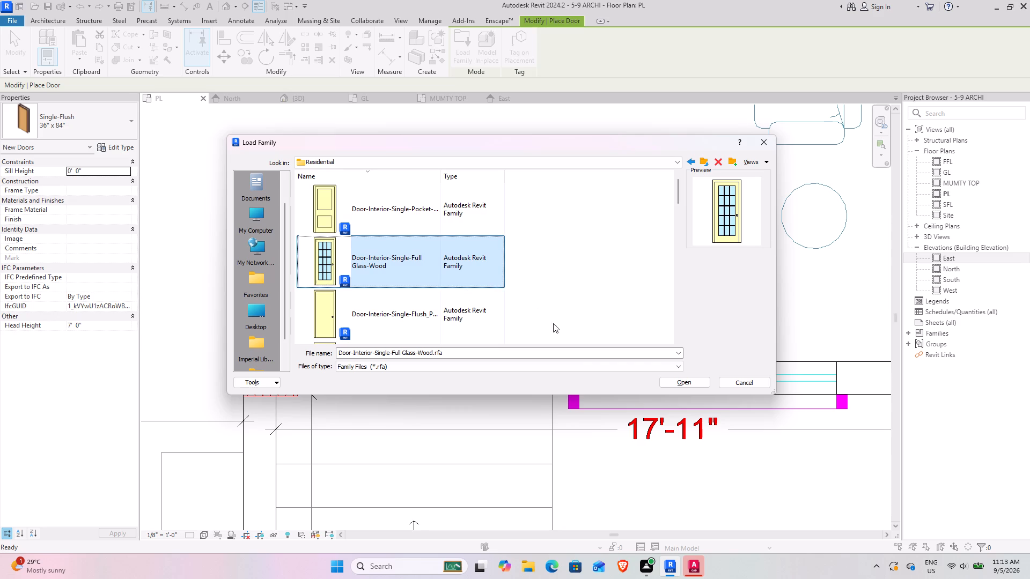
{"action": "left_click", "coordinate": [678, 383]}
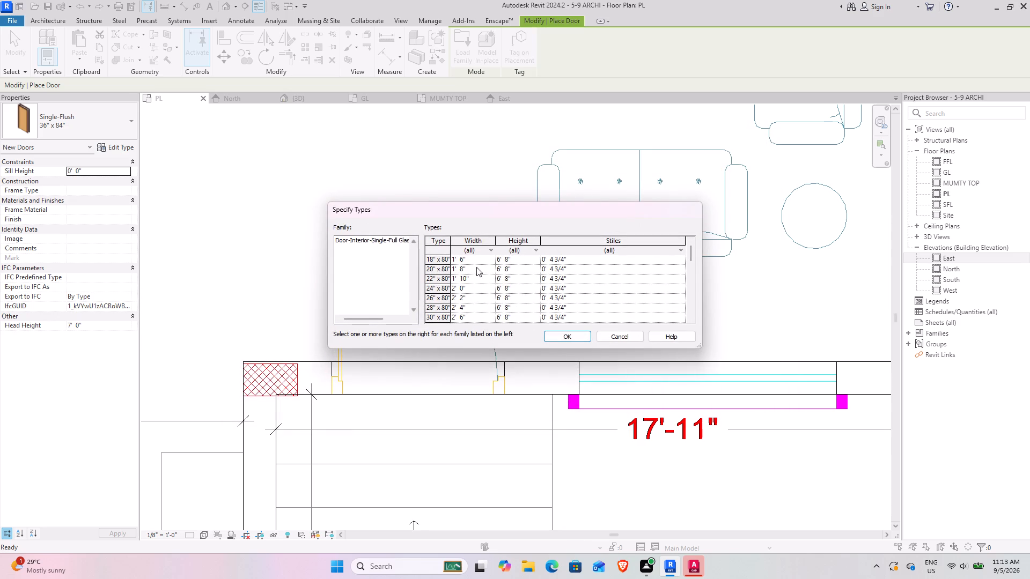
{"action": "scroll", "coordinate": [454, 297], "scroll_direction": "down", "scroll_amount": 4}
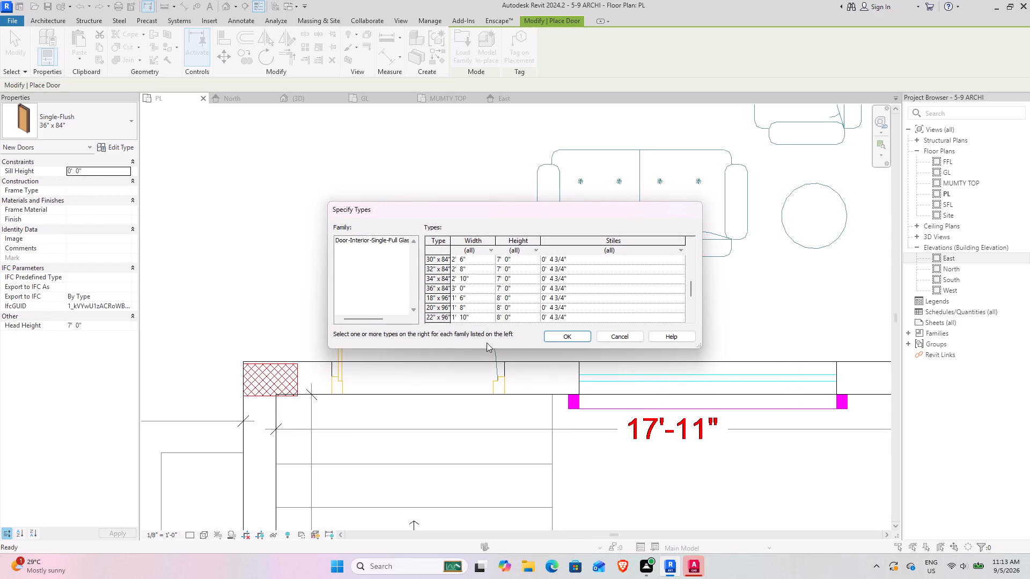
{"action": "scroll", "coordinate": [476, 301], "scroll_direction": "up", "scroll_amount": 3}
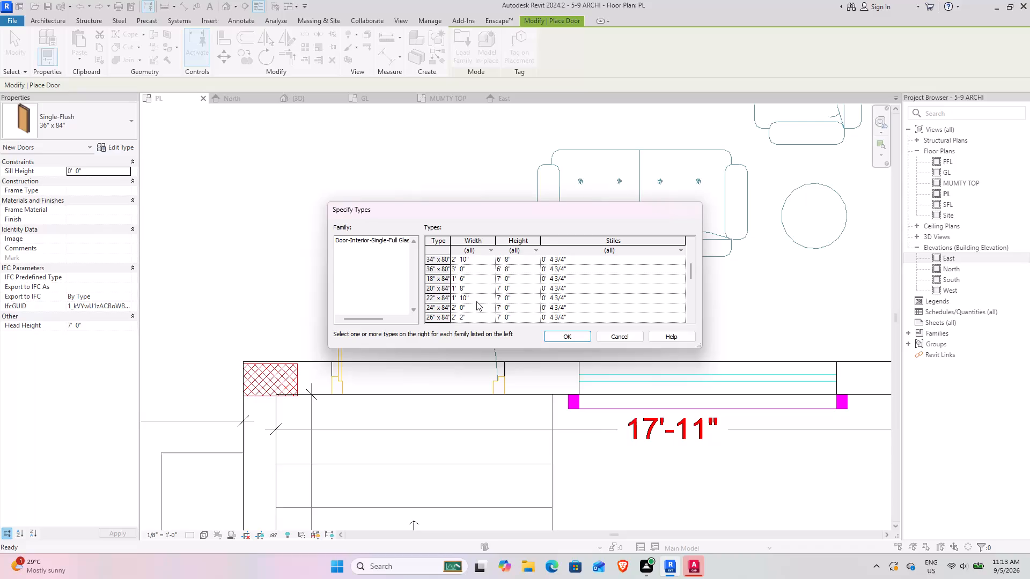
{"action": "scroll", "coordinate": [476, 301], "scroll_direction": "down", "scroll_amount": 4}
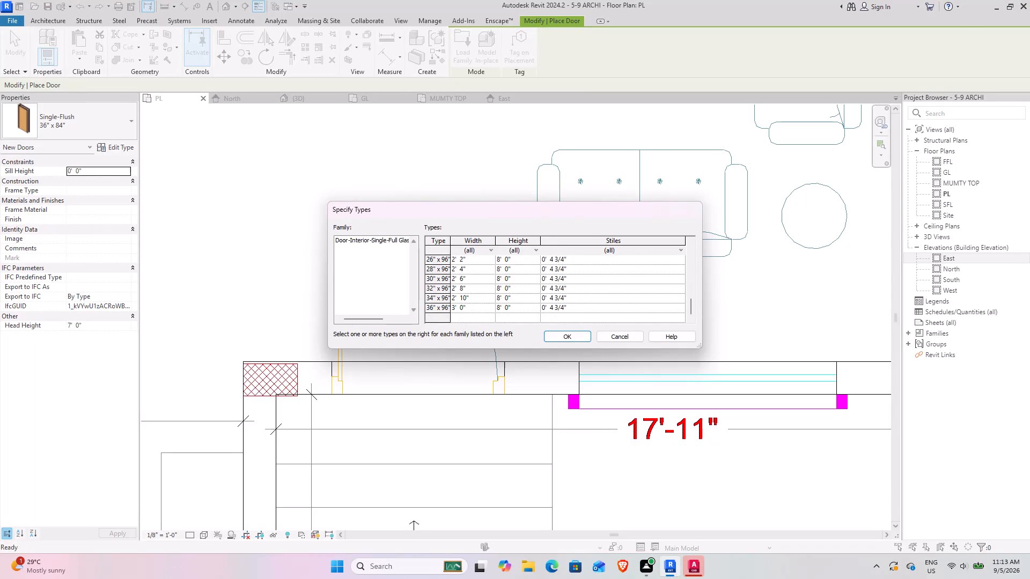
{"action": "left_click", "coordinate": [432, 307]}
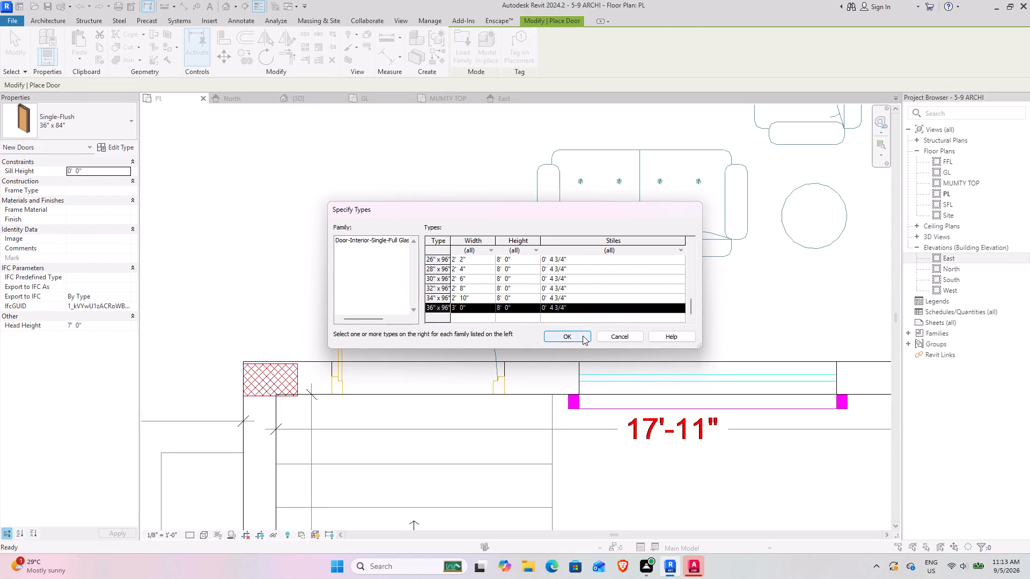
{"action": "left_click", "coordinate": [583, 336]}
Set the width of the 36" x 96" glass-wood door type to 4'-0".
{"action": "left_click", "coordinate": [116, 144]}
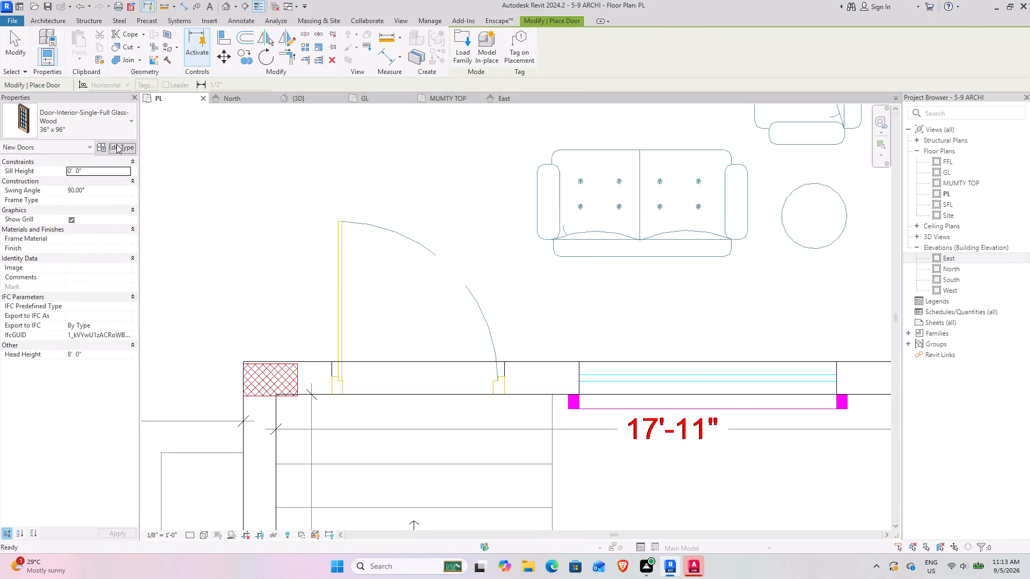
{"action": "scroll", "coordinate": [531, 369], "scroll_direction": "down", "scroll_amount": 3}
{"action": "scroll", "coordinate": [526, 370], "scroll_direction": "up", "scroll_amount": 2}
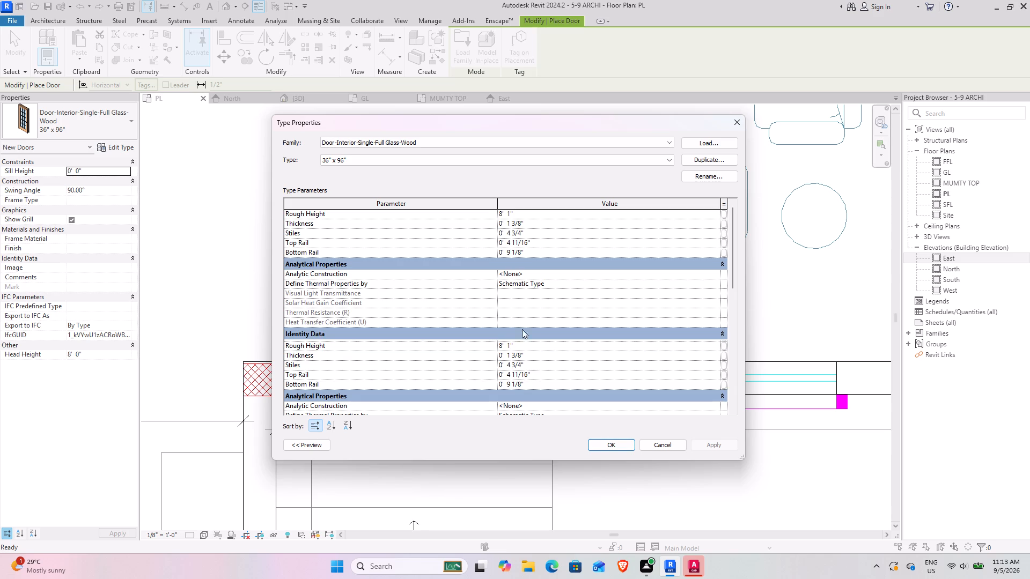
{"action": "left_click", "coordinate": [521, 317]}
{"action": "key", "text": "4"}
{"action": "key", "text": "Return"}
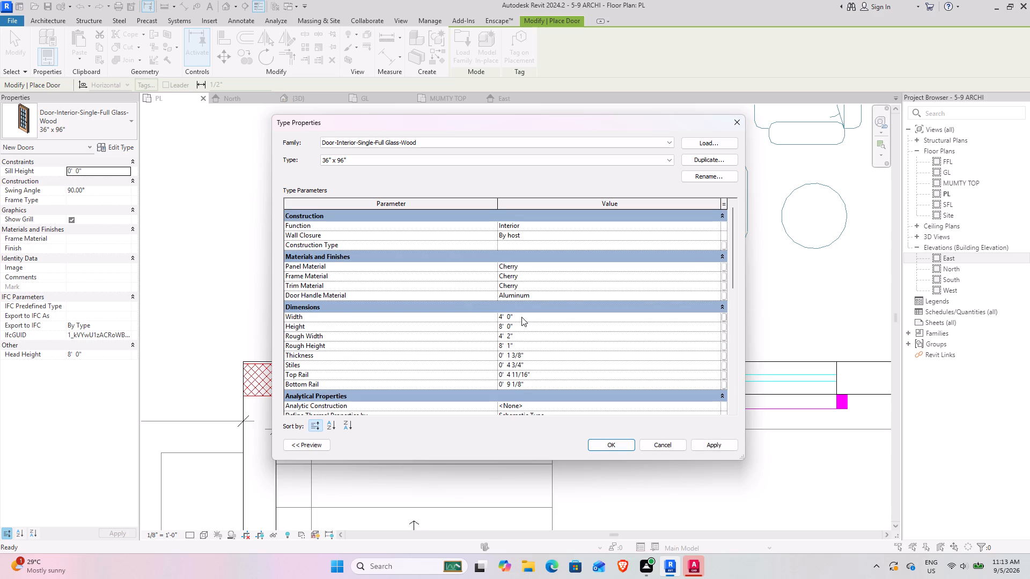
{"action": "left_click", "coordinate": [733, 451]}
{"action": "left_click", "coordinate": [717, 445]}
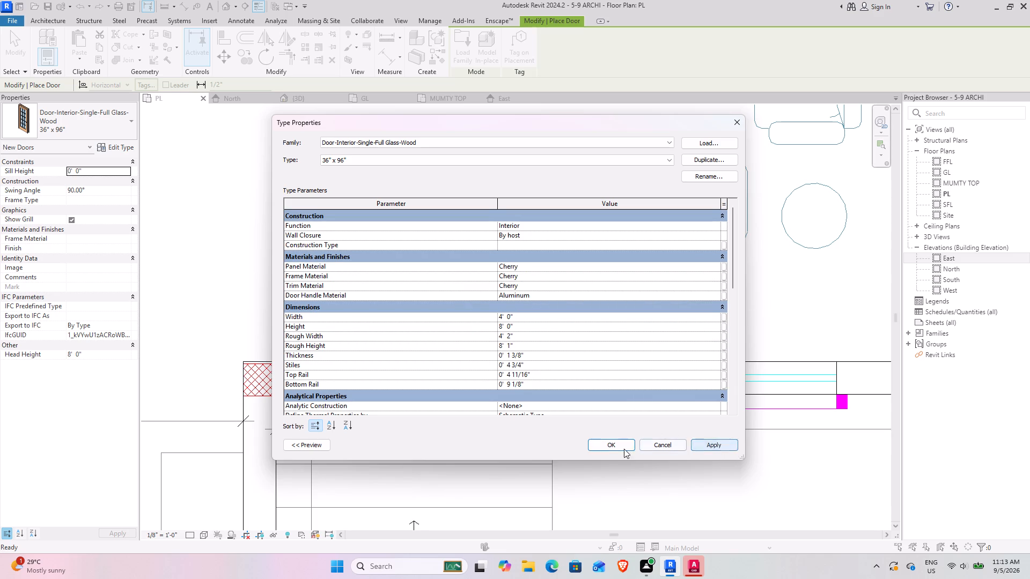
{"action": "left_click", "coordinate": [606, 449]}
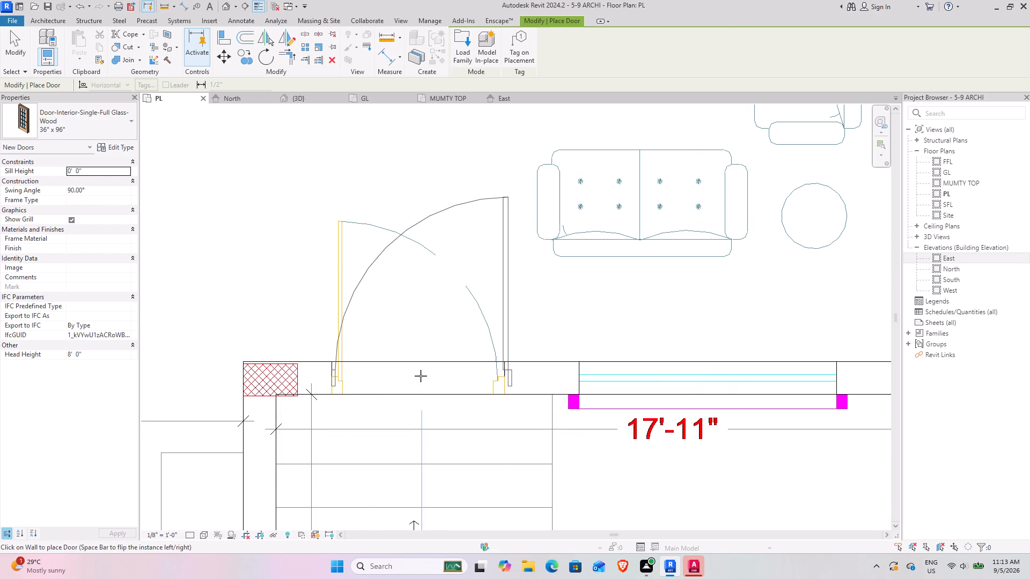
Place the door in the entrance opening above the parking steps, about 3'-8" from the corner wall's centreline, hinged beside the column and swinging inward.
{"action": "key", "text": "space"}
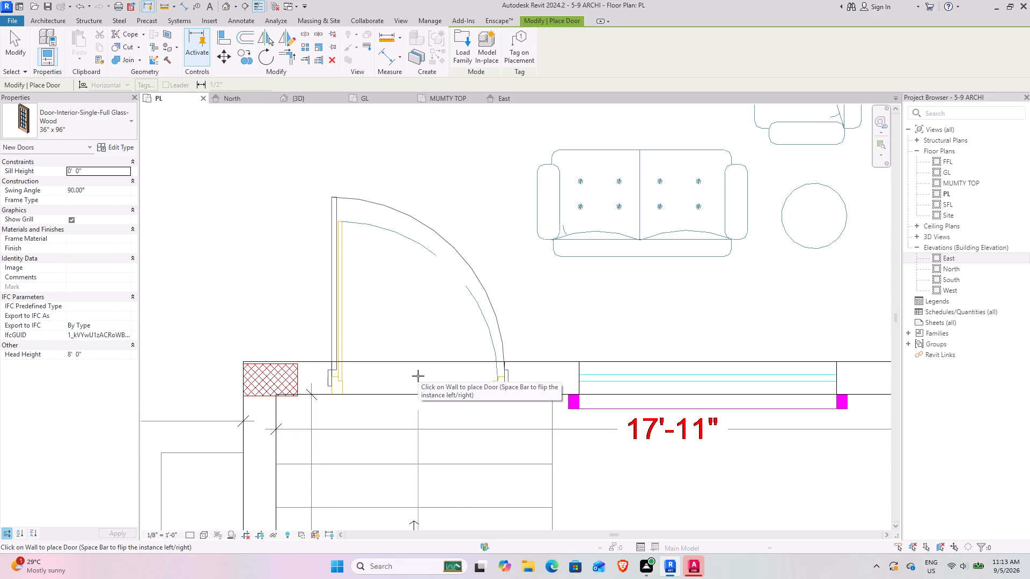
{"action": "left_click", "coordinate": [418, 376]}
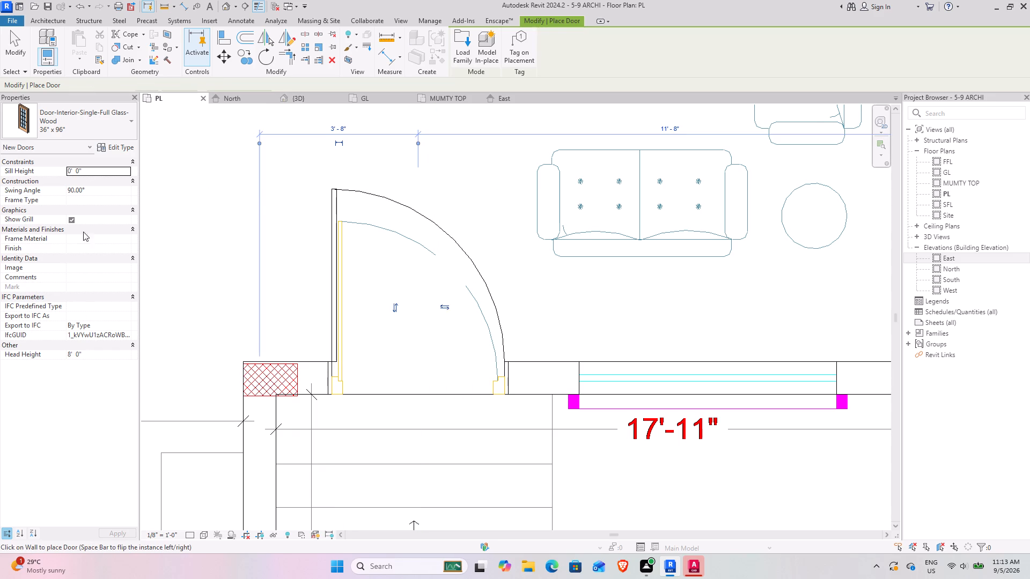
{"action": "left_click", "coordinate": [9, 50]}
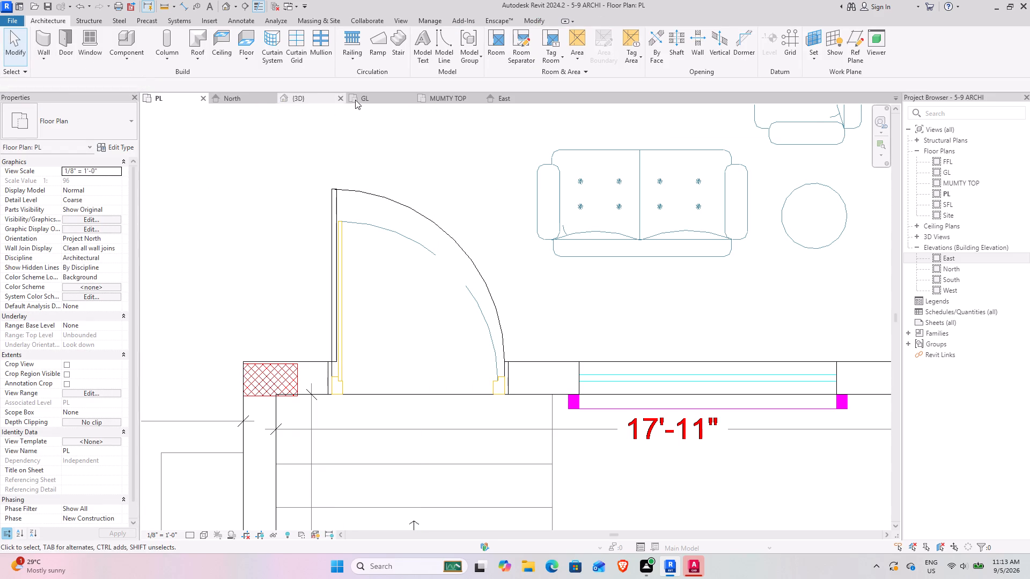
Examine the placed entrance door and its fit above the parking steps from several angles in 3D.
{"action": "left_click", "coordinate": [307, 96]}
{"action": "middle_click_drag", "start_coordinate": [506, 427], "coordinate": [479, 421], "text": "shift"}
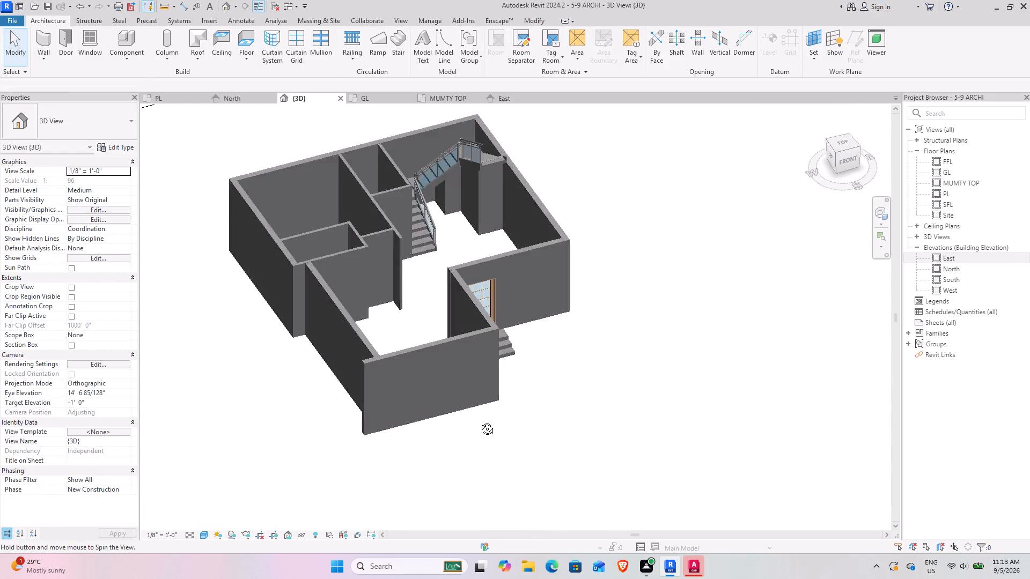
{"action": "middle_click_drag", "start_coordinate": [479, 421], "coordinate": [401, 377], "text": "shift"}
{"action": "middle_click_drag", "start_coordinate": [401, 377], "coordinate": [468, 465]}
{"action": "middle_click_drag", "start_coordinate": [441, 449], "coordinate": [479, 354], "text": "shift"}
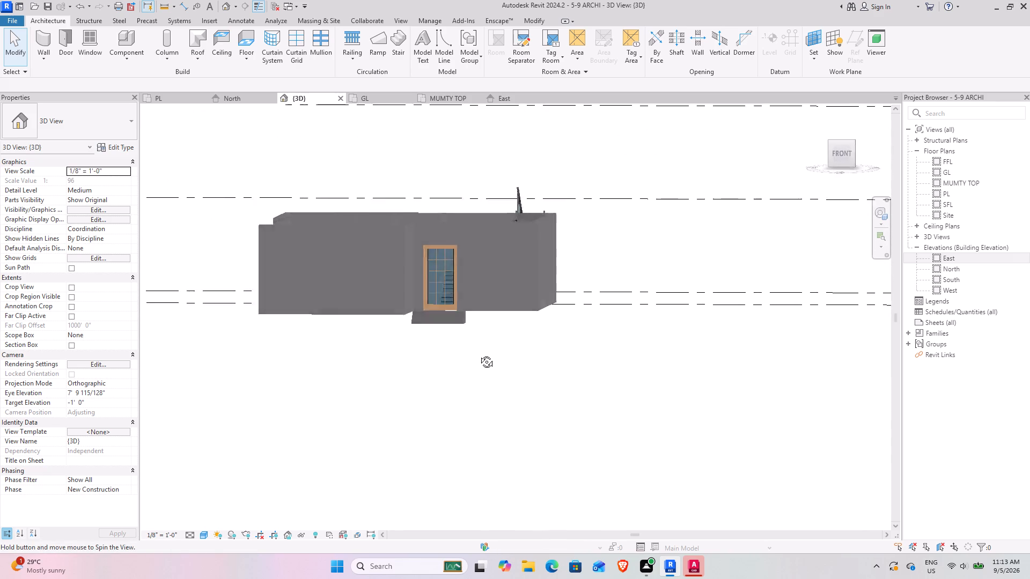
{"action": "middle_click_drag", "start_coordinate": [479, 354], "coordinate": [410, 386], "text": "shift"}
{"action": "middle_click_drag", "start_coordinate": [408, 391], "coordinate": [451, 501]}
{"action": "scroll", "coordinate": [388, 431], "scroll_direction": "up", "scroll_amount": 9}
{"action": "middle_click_drag", "start_coordinate": [431, 470], "coordinate": [458, 484], "text": "shift"}
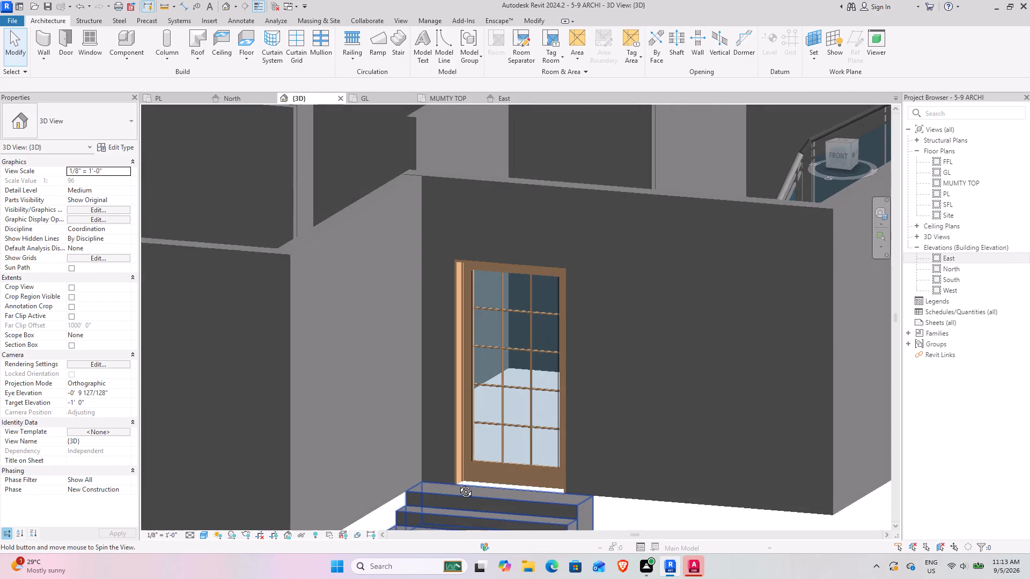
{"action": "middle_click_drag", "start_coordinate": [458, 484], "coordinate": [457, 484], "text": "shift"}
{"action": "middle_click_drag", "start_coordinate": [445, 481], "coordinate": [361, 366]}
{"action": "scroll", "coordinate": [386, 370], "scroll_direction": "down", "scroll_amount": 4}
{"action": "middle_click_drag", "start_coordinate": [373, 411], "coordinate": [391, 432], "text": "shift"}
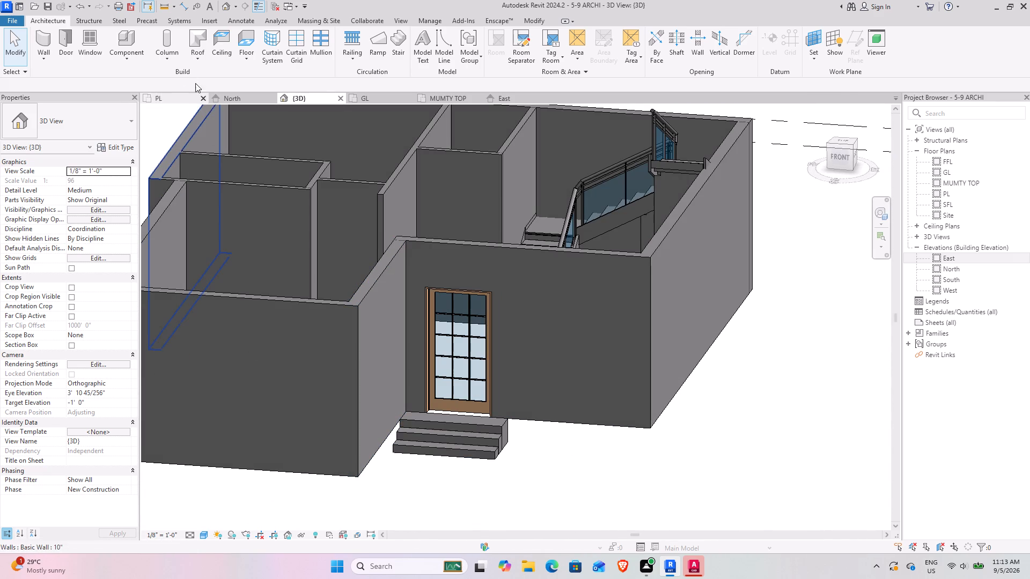
Create a Generic - 12" floor on level PL with a rectangular boundary along the ground-floor plot outline, about 40' by 50'.
{"action": "left_click", "coordinate": [160, 99]}
{"action": "scroll", "coordinate": [456, 334], "scroll_direction": "down", "scroll_amount": 14}
{"action": "middle_click_drag", "start_coordinate": [400, 345], "coordinate": [438, 392]}
{"action": "scroll", "coordinate": [332, 224], "scroll_direction": "up", "scroll_amount": 4}
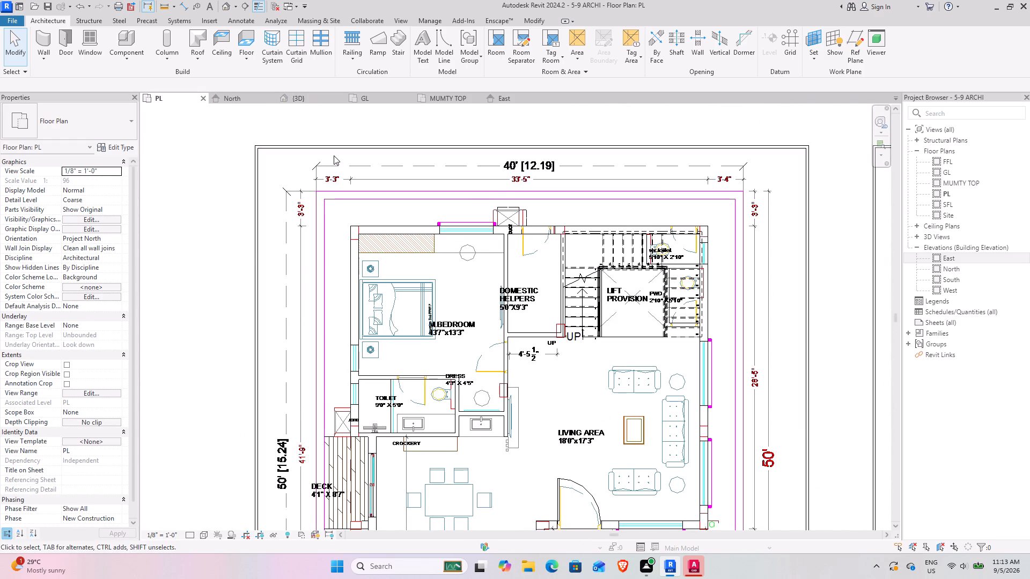
{"action": "left_click", "coordinate": [246, 39]}
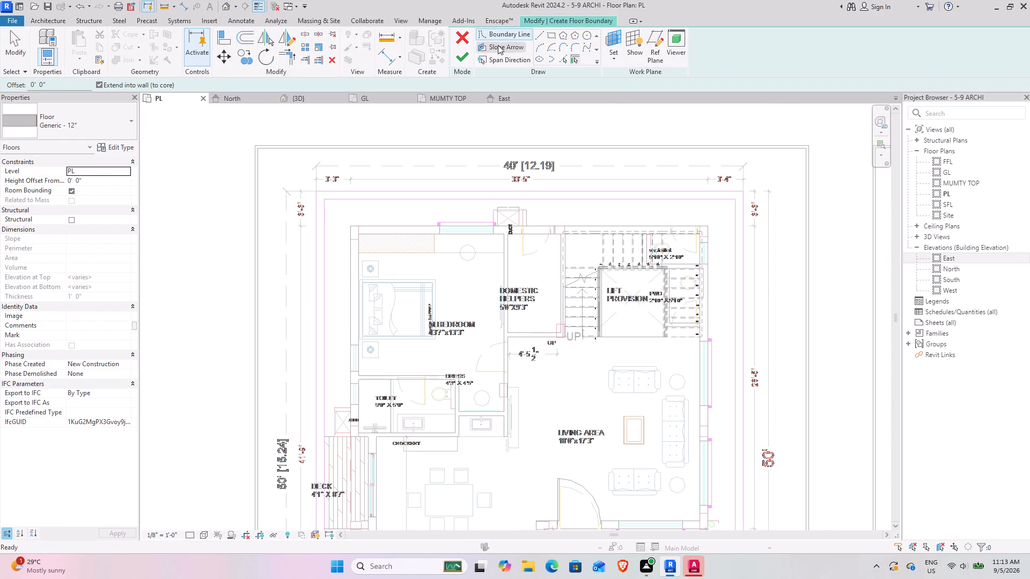
{"action": "left_click", "coordinate": [553, 36]}
{"action": "left_click", "coordinate": [315, 194]}
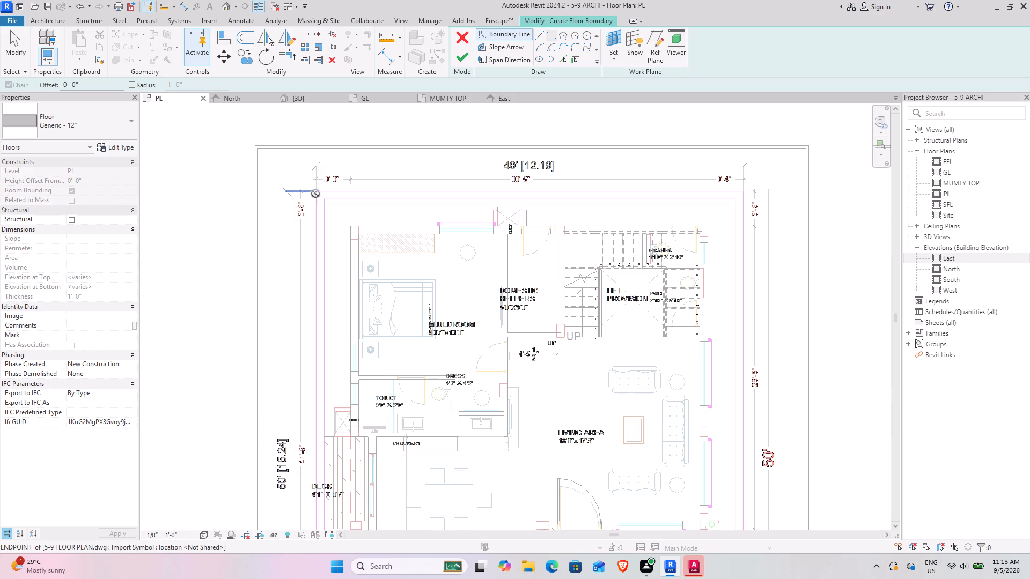
{"action": "scroll", "coordinate": [513, 332], "scroll_direction": "down", "scroll_amount": 4}
{"action": "middle_click_drag", "start_coordinate": [536, 358], "coordinate": [380, 167]}
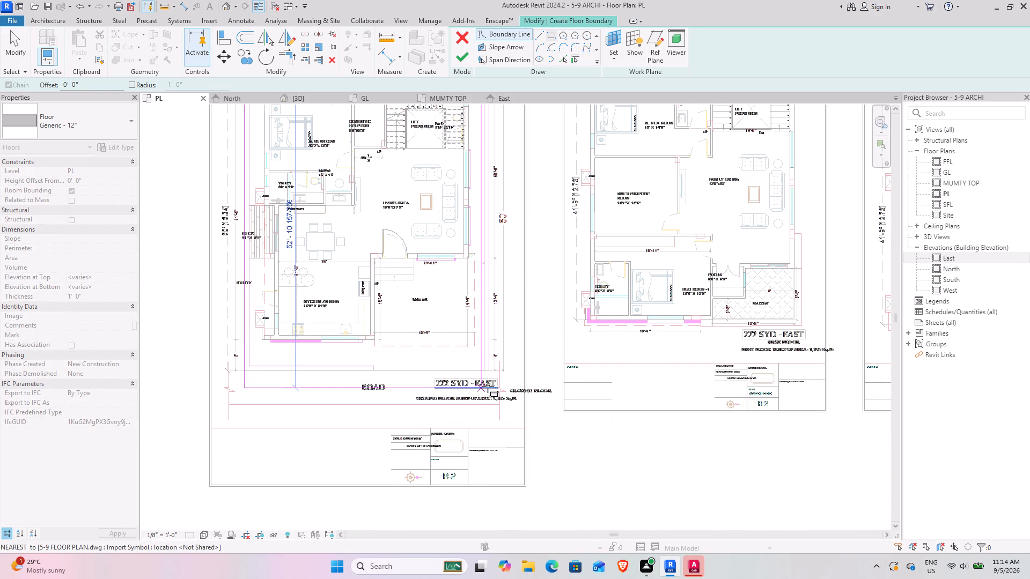
{"action": "scroll", "coordinate": [492, 372], "scroll_direction": "up", "scroll_amount": 11}
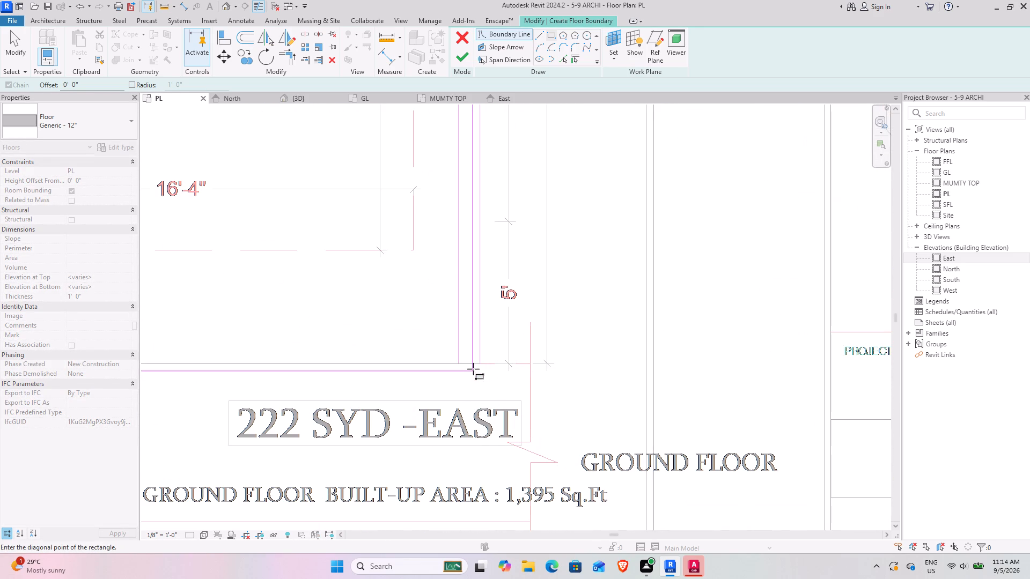
{"action": "left_click", "coordinate": [480, 363]}
{"action": "scroll", "coordinate": [291, 275], "scroll_direction": "down", "scroll_amount": 9}
{"action": "middle_click_drag", "start_coordinate": [288, 276], "coordinate": [381, 367]}
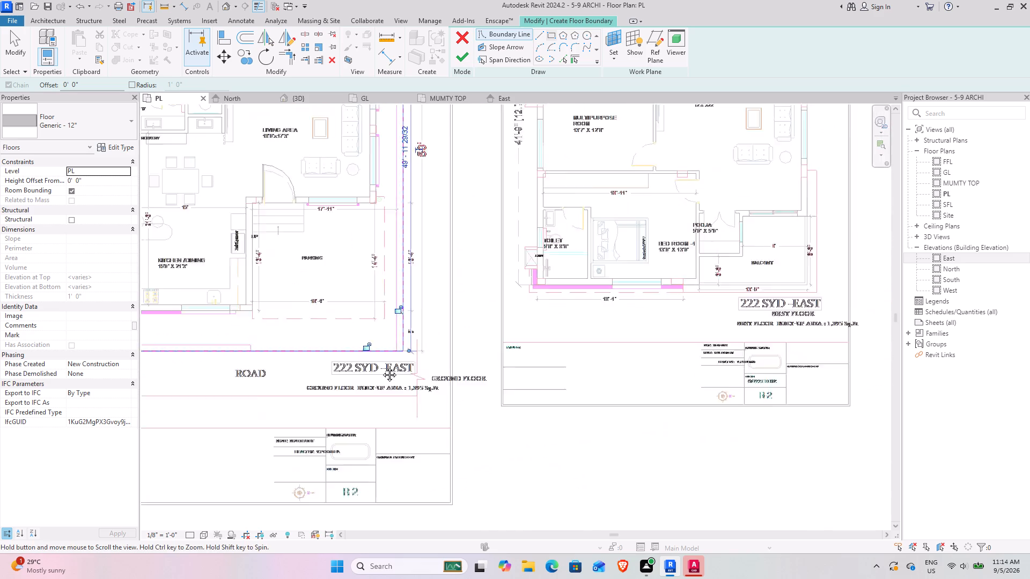
{"action": "middle_click_drag", "start_coordinate": [381, 367], "coordinate": [433, 458]}
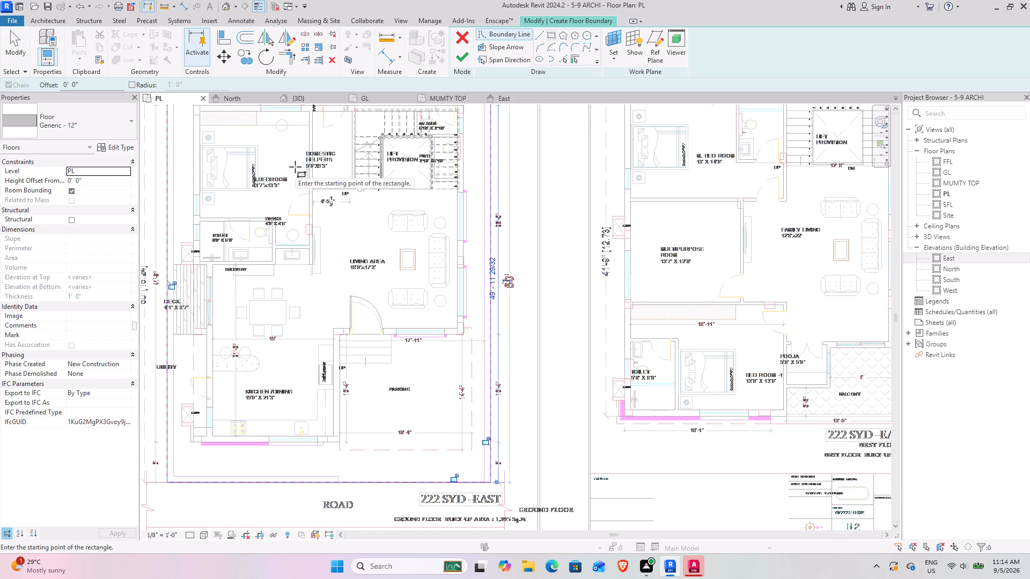
{"action": "scroll", "coordinate": [295, 167], "scroll_direction": "down", "scroll_amount": 3}
{"action": "middle_click_drag", "start_coordinate": [295, 167], "coordinate": [326, 219]}
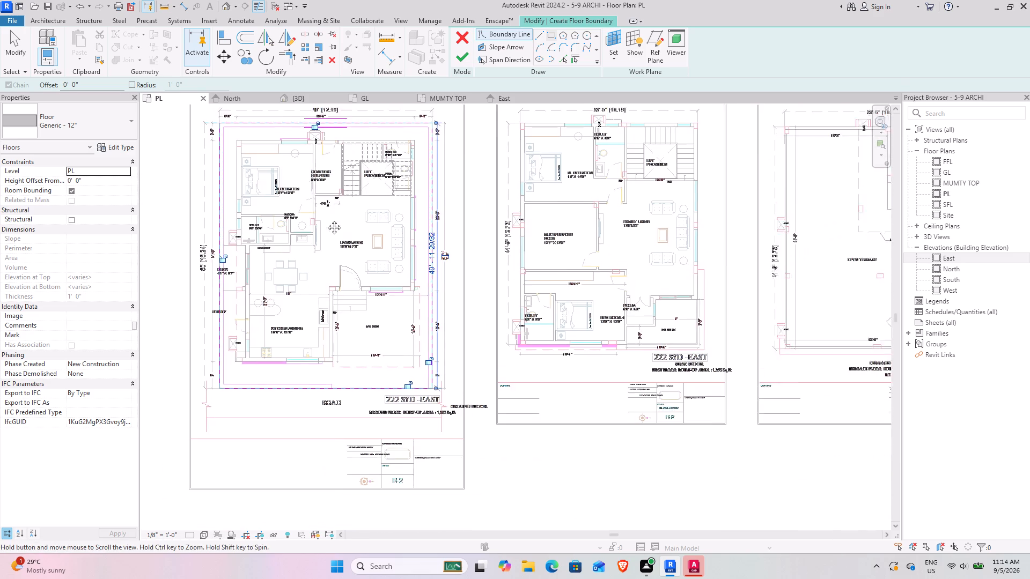
{"action": "middle_click_drag", "start_coordinate": [326, 219], "coordinate": [347, 255]}
{"action": "scroll", "coordinate": [274, 225], "scroll_direction": "up", "scroll_amount": 12}
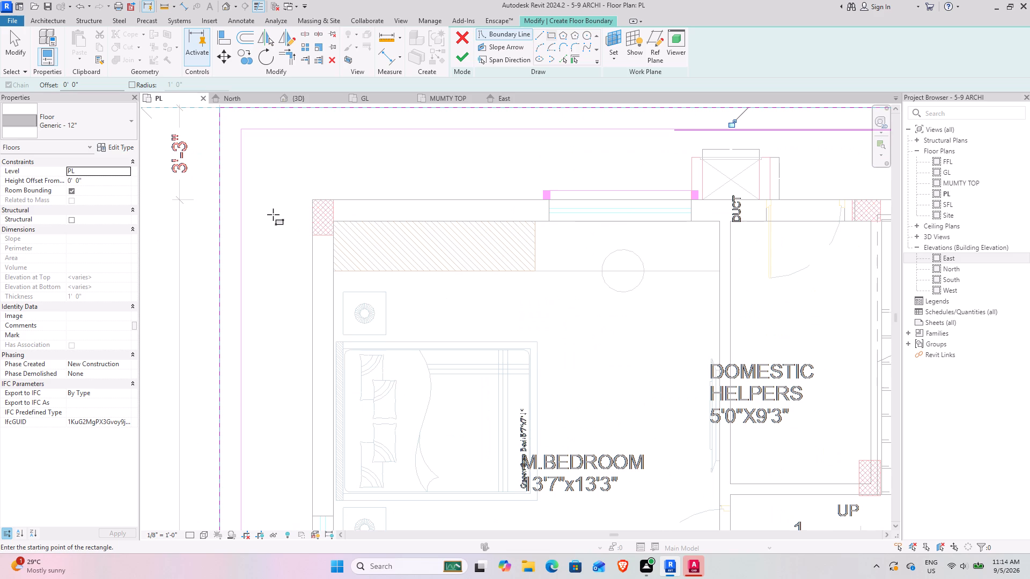
{"action": "left_click", "coordinate": [462, 61]}
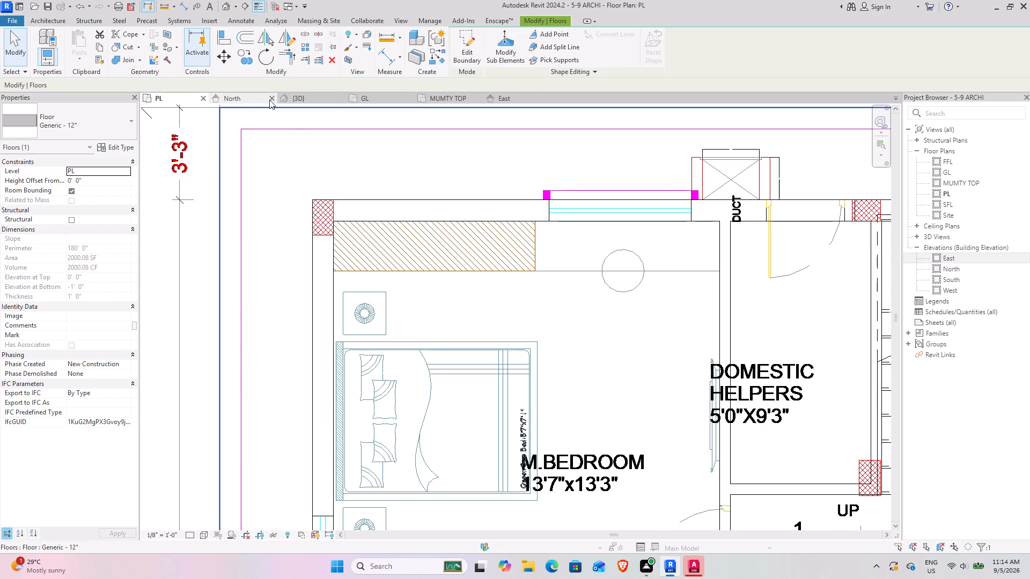
Duplicate the new floor slab's Generic - 12" type and name the copy 6".
{"action": "left_click", "coordinate": [300, 99]}
{"action": "left_click", "coordinate": [792, 429]}
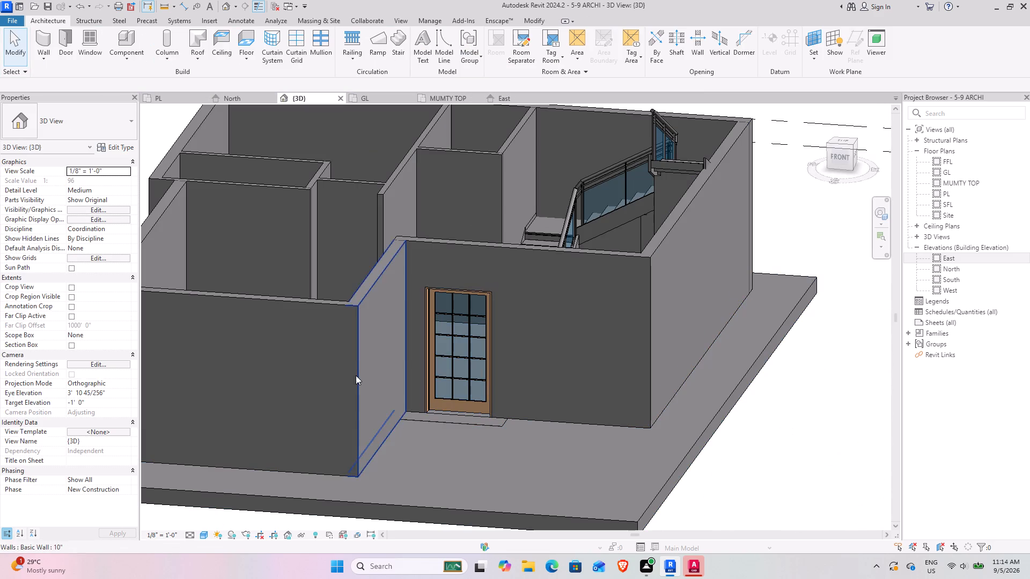
{"action": "scroll", "coordinate": [356, 368], "scroll_direction": "down", "scroll_amount": 5}
{"action": "middle_click_drag", "start_coordinate": [348, 418], "coordinate": [301, 382], "text": "shift"}
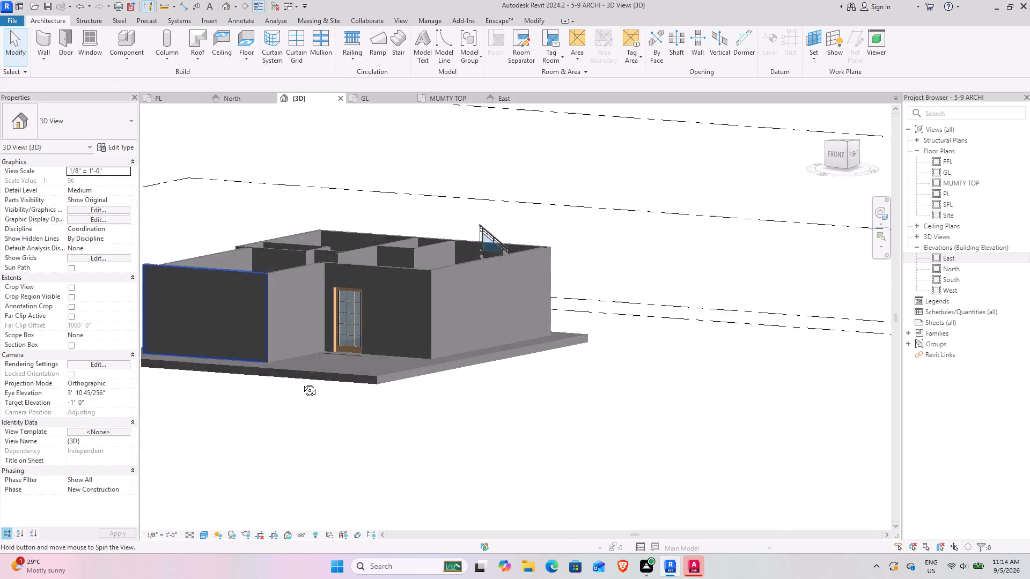
{"action": "middle_click_drag", "start_coordinate": [301, 382], "coordinate": [291, 438], "text": "shift"}
{"action": "middle_click_drag", "start_coordinate": [291, 438], "coordinate": [363, 447], "text": "shift"}
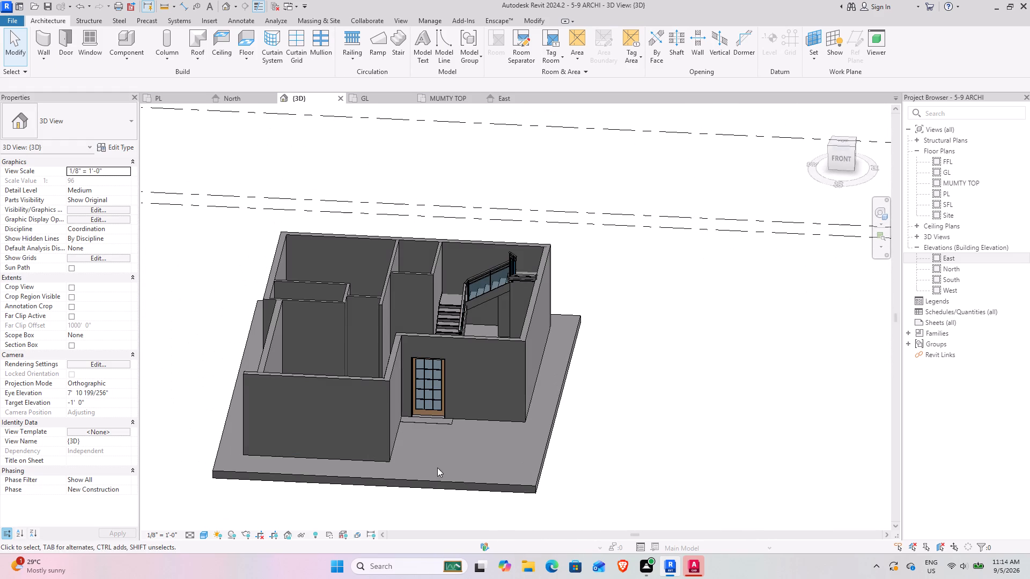
{"action": "left_click", "coordinate": [477, 488]}
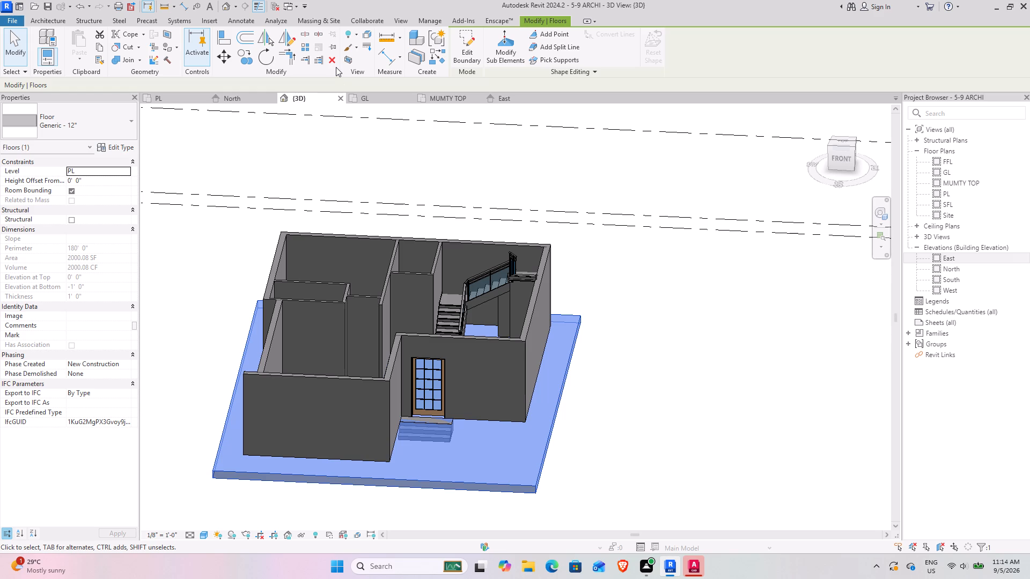
{"action": "left_click", "coordinate": [116, 150]}
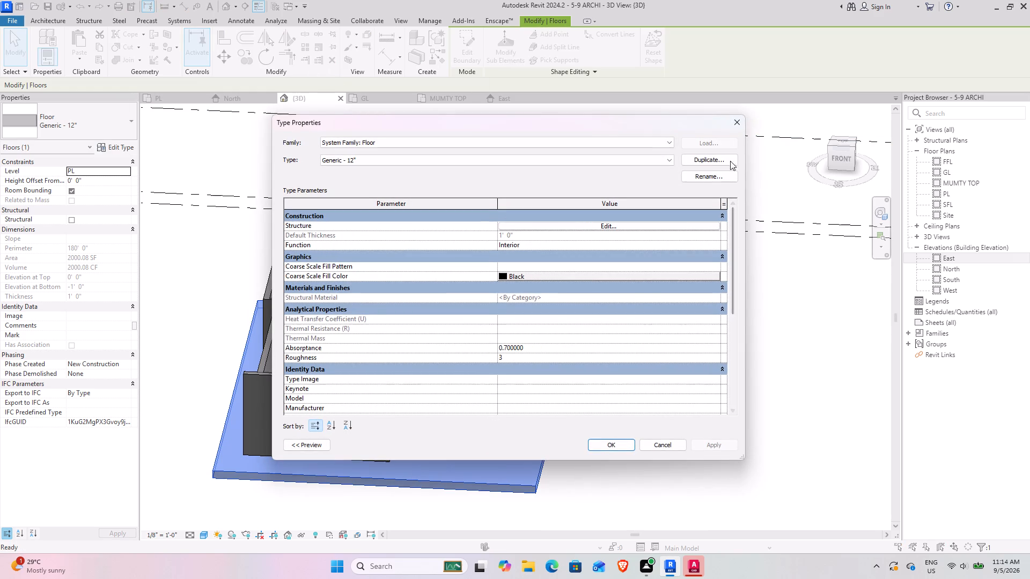
{"action": "left_click", "coordinate": [711, 161]}
{"action": "type", "text": "4\""}
{"action": "key", "text": "Return"}
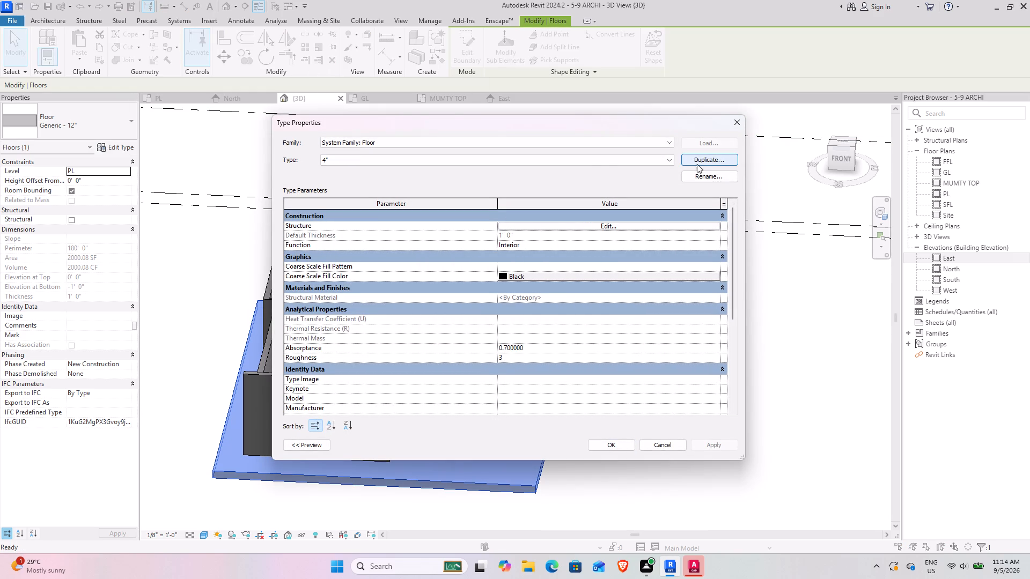
{"action": "left_click", "coordinate": [722, 175]}
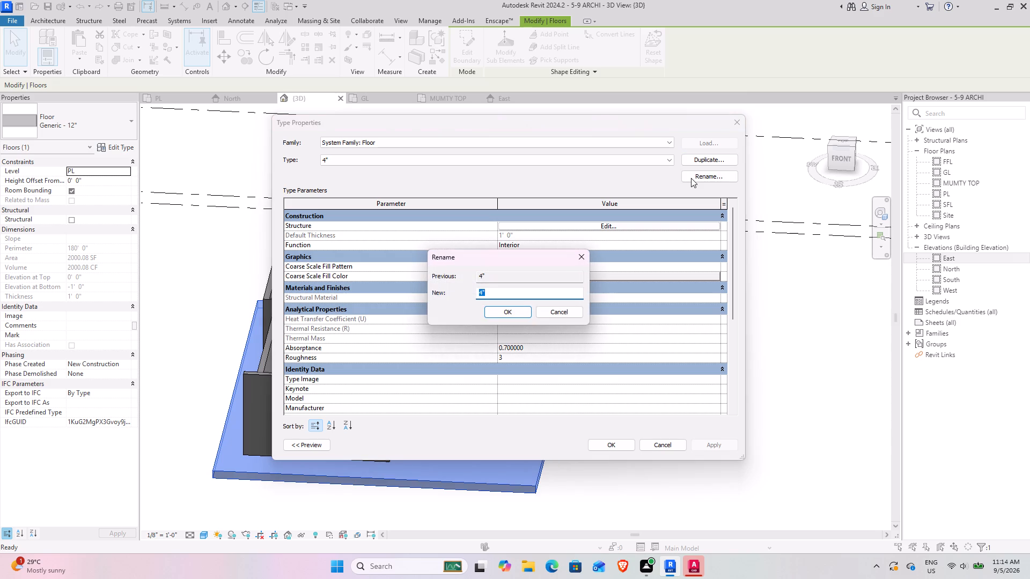
{"action": "type", "text": "6\""}
{"action": "key", "text": "Return"}
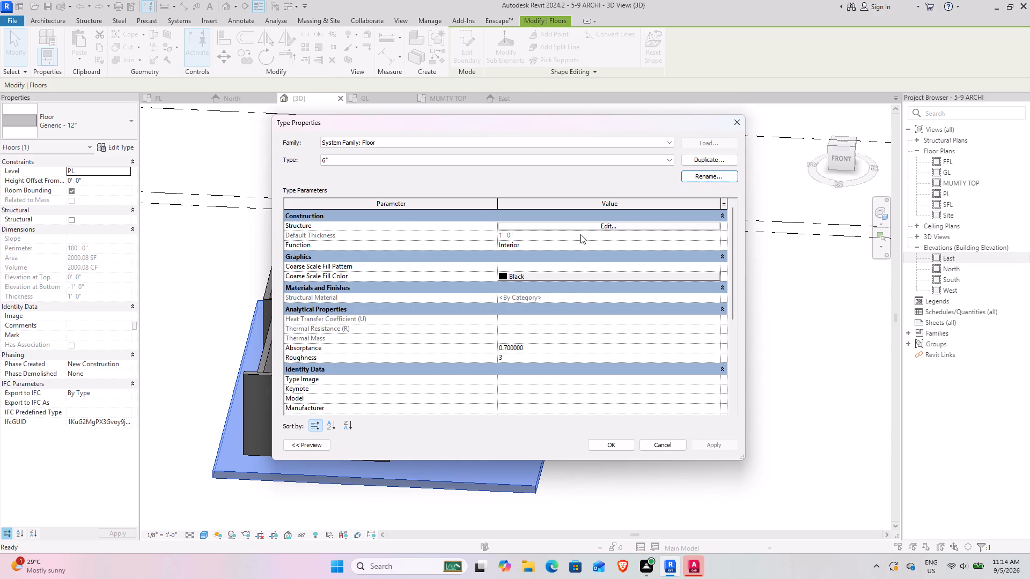
Set the structure layer thickness of the 6" floor type to 6" and apply it to the slab.
{"action": "left_click", "coordinate": [590, 222]}
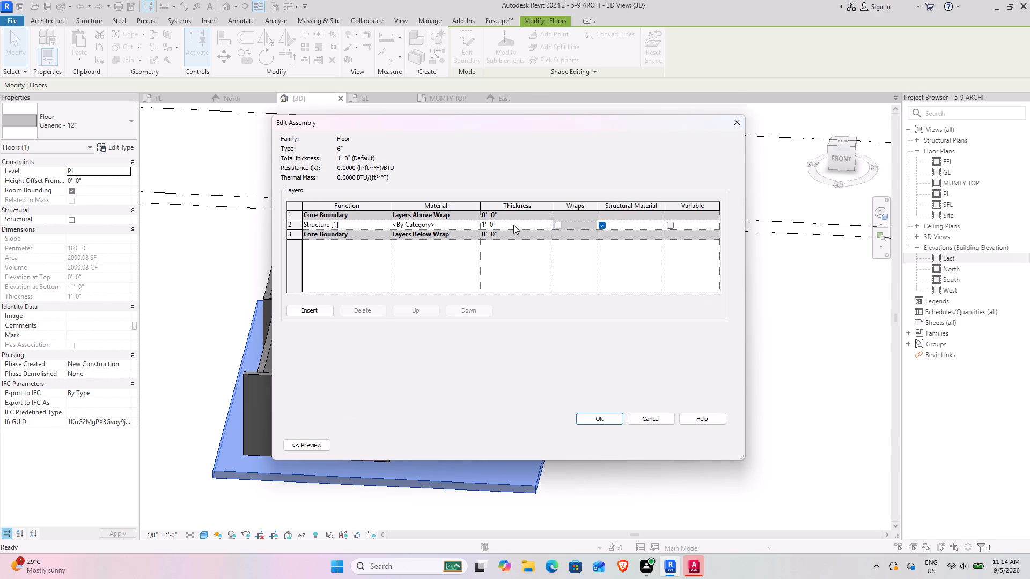
{"action": "left_click", "coordinate": [513, 225]}
{"action": "type", "text": "6\""}
{"action": "key", "text": "Return"}
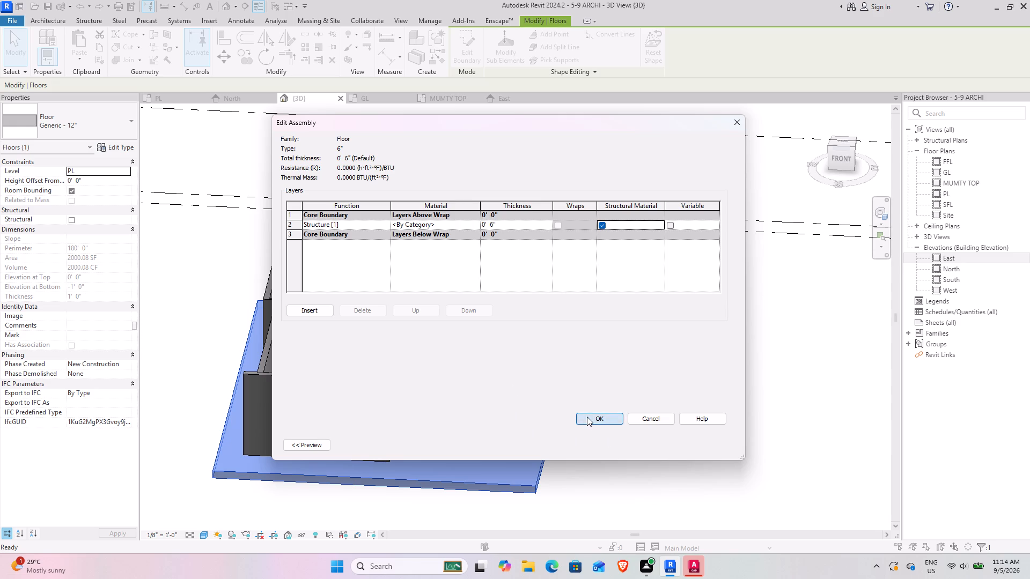
{"action": "left_click", "coordinate": [587, 417]}
{"action": "left_click", "coordinate": [723, 446]}
{"action": "left_click", "coordinate": [606, 447]}
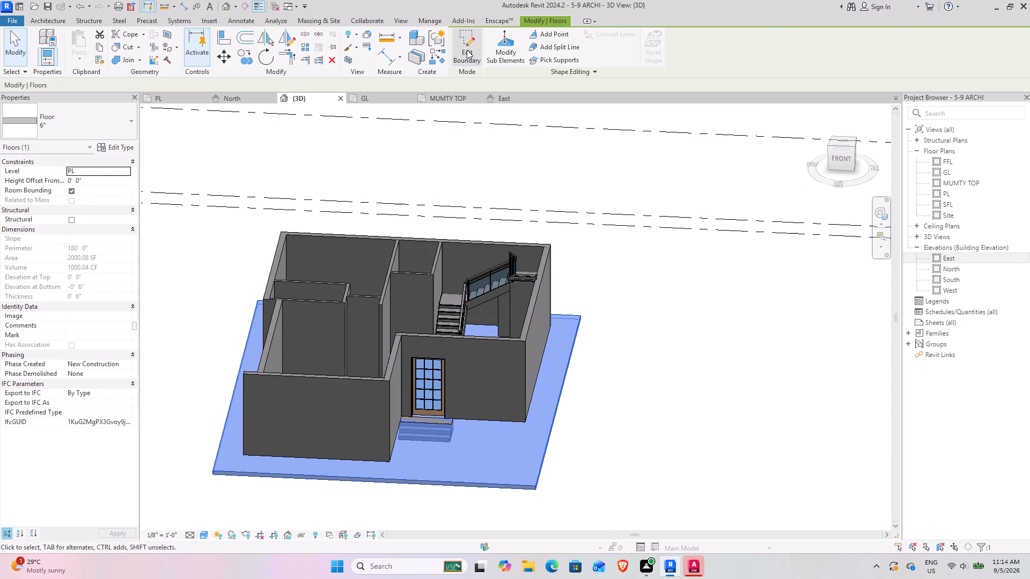
Edit the slab's boundary in the PL plan, aligning its deck-side edge with the outer wall face beside the toilet.
{"action": "left_click", "coordinate": [467, 48]}
{"action": "left_click", "coordinate": [164, 98]}
{"action": "scroll", "coordinate": [450, 264], "scroll_direction": "down", "scroll_amount": 5}
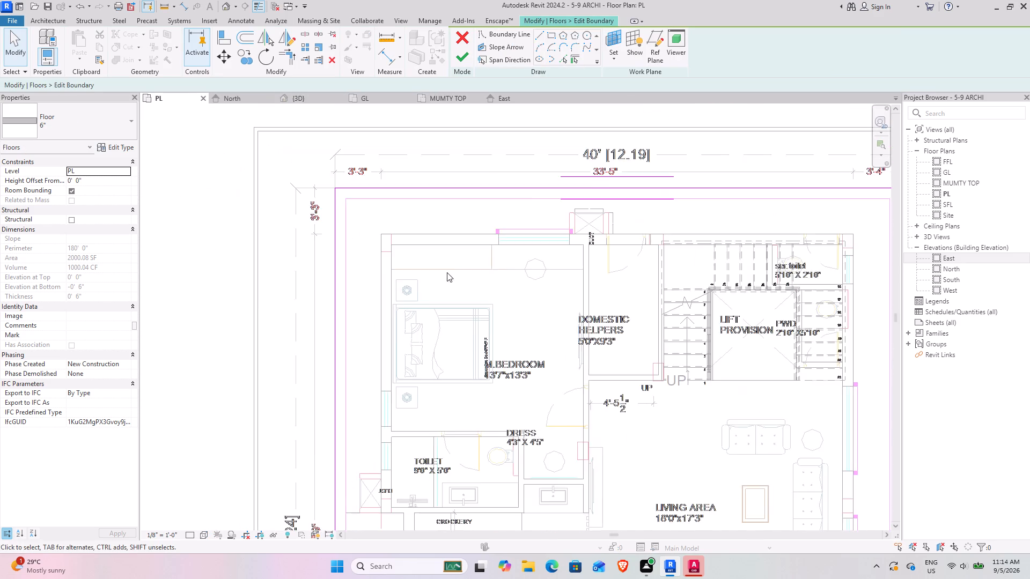
{"action": "scroll", "coordinate": [447, 272], "scroll_direction": "down", "scroll_amount": 4}
{"action": "middle_click_drag", "start_coordinate": [456, 280], "coordinate": [327, 234]}
{"action": "middle_click_drag", "start_coordinate": [408, 297], "coordinate": [416, 203]}
{"action": "scroll", "coordinate": [295, 155], "scroll_direction": "up", "scroll_amount": 4}
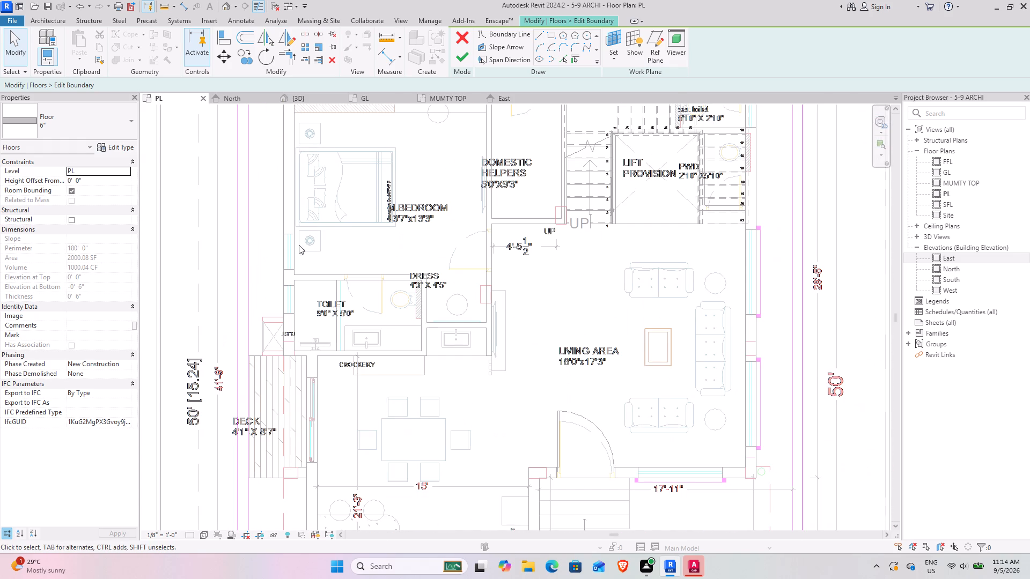
{"action": "middle_click_drag", "start_coordinate": [311, 199], "coordinate": [335, 116]}
{"action": "scroll", "coordinate": [298, 368], "scroll_direction": "up", "scroll_amount": 4}
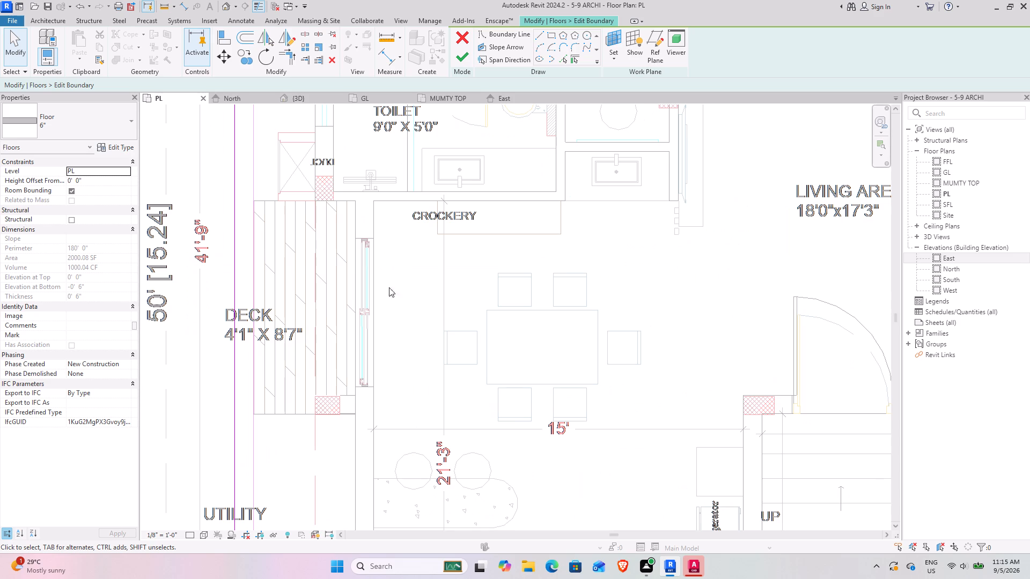
{"action": "left_click", "coordinate": [218, 36]}
{"action": "left_click", "coordinate": [315, 157]}
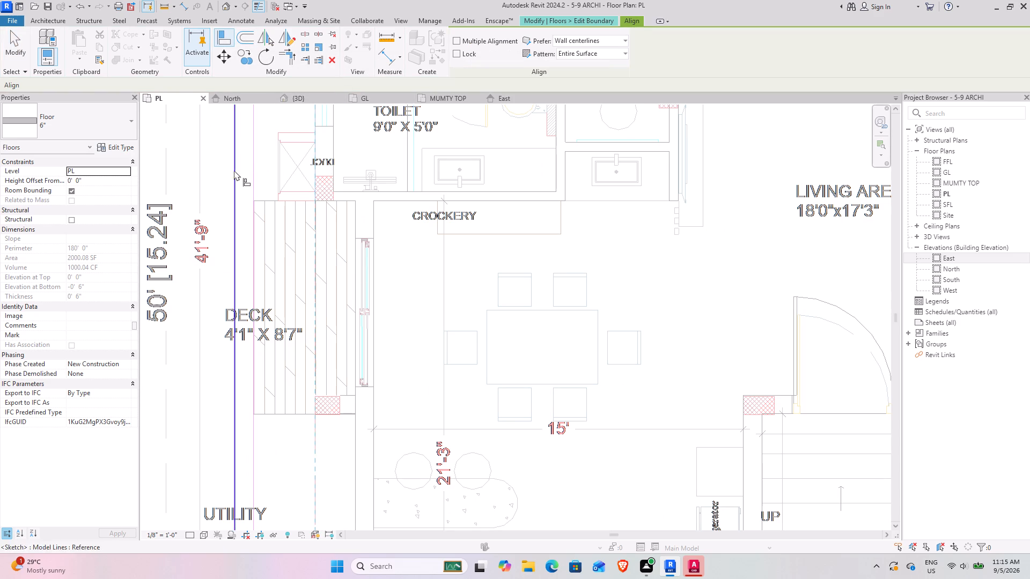
{"action": "left_click", "coordinate": [233, 170]}
Align the slab boundary's road-side edge with the outer face of the kitchen wall.
{"action": "scroll", "coordinate": [288, 228], "scroll_direction": "down", "scroll_amount": 4}
{"action": "middle_click_drag", "start_coordinate": [308, 309], "coordinate": [277, 192]}
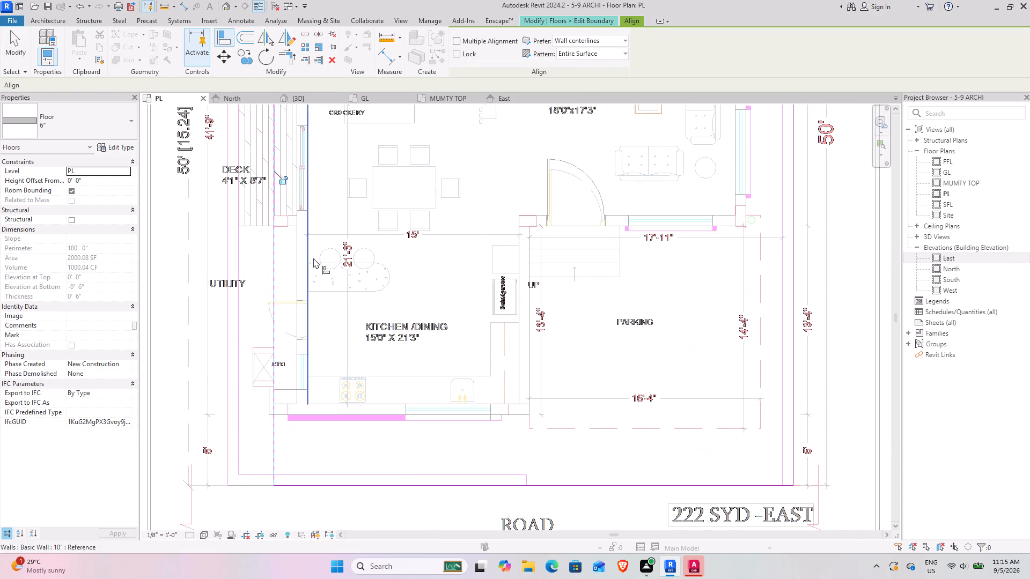
{"action": "middle_click_drag", "start_coordinate": [314, 258], "coordinate": [328, 307]}
{"action": "middle_click_drag", "start_coordinate": [257, 288], "coordinate": [270, 338]}
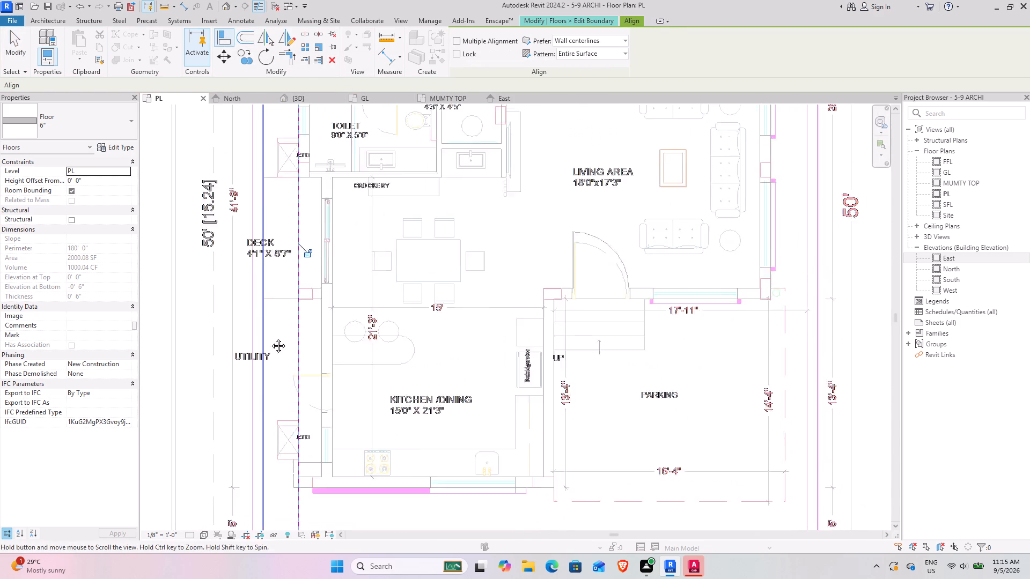
{"action": "middle_click_drag", "start_coordinate": [270, 338], "coordinate": [261, 388]}
{"action": "scroll", "coordinate": [312, 292], "scroll_direction": "up", "scroll_amount": 7}
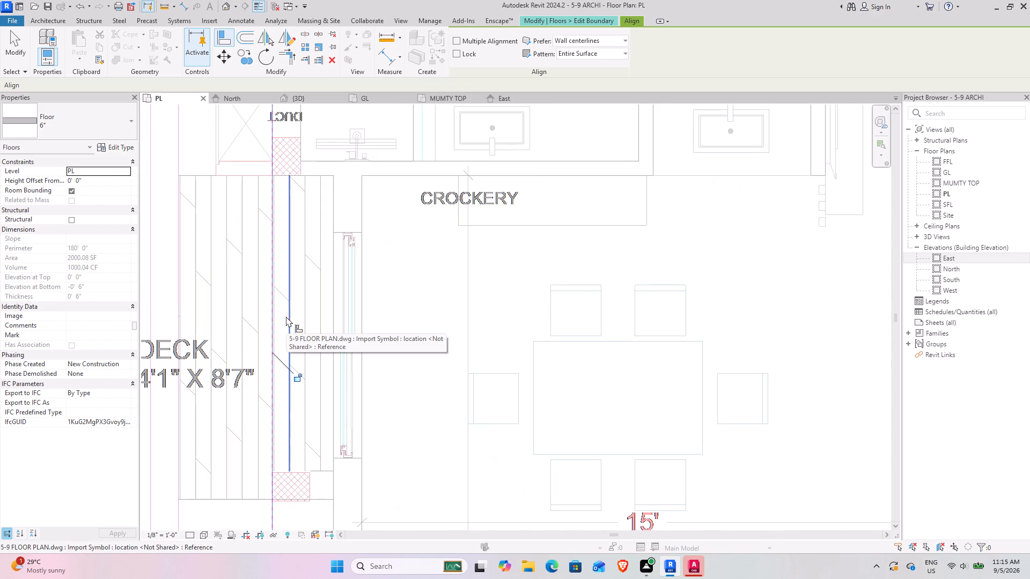
{"action": "scroll", "coordinate": [286, 316], "scroll_direction": "down", "scroll_amount": 1}
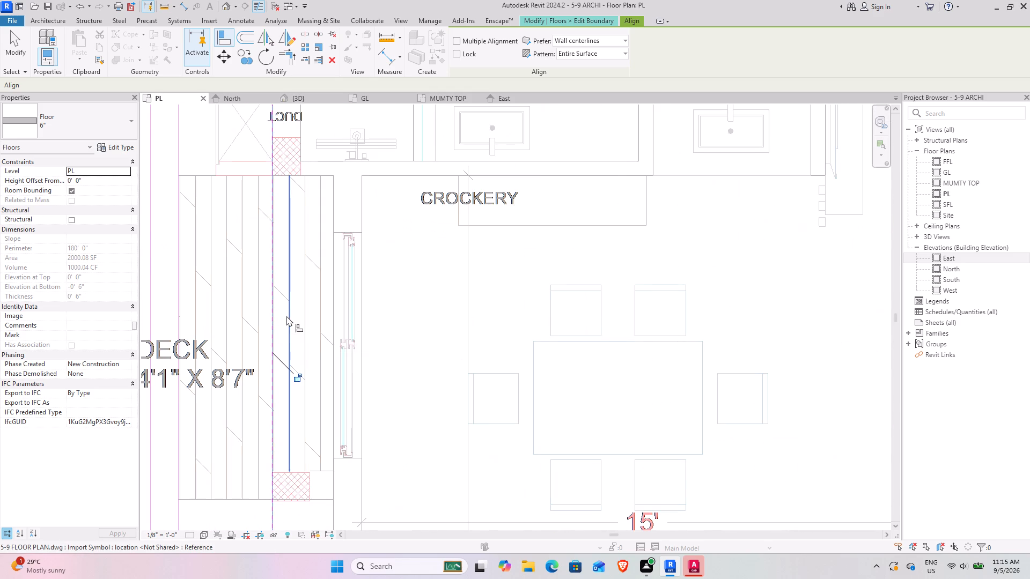
{"action": "scroll", "coordinate": [286, 316], "scroll_direction": "down", "scroll_amount": 1}
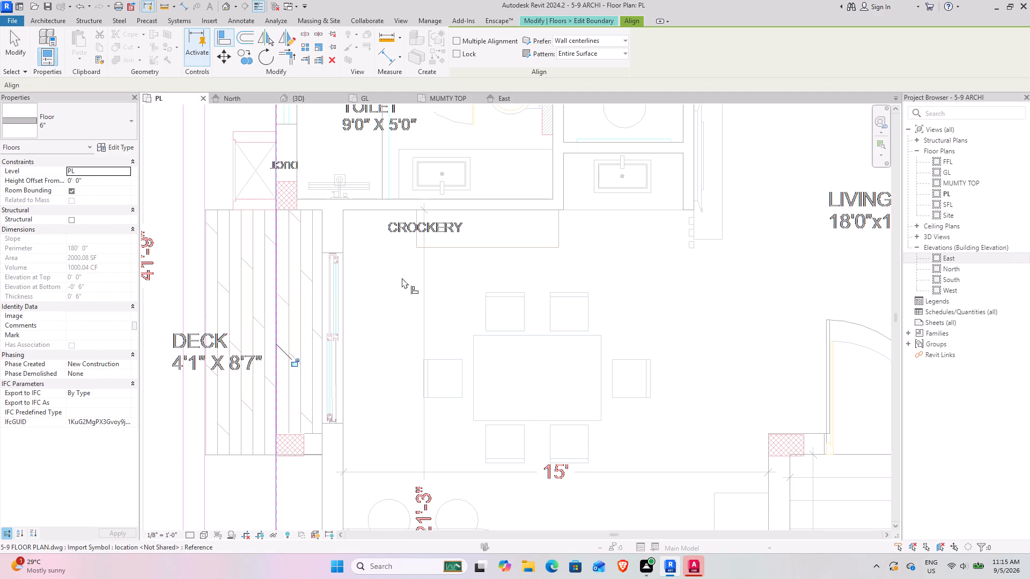
{"action": "scroll", "coordinate": [470, 342], "scroll_direction": "down", "scroll_amount": 9}
{"action": "middle_click_drag", "start_coordinate": [477, 387], "coordinate": [356, 292]}
{"action": "scroll", "coordinate": [386, 398], "scroll_direction": "up", "scroll_amount": 12}
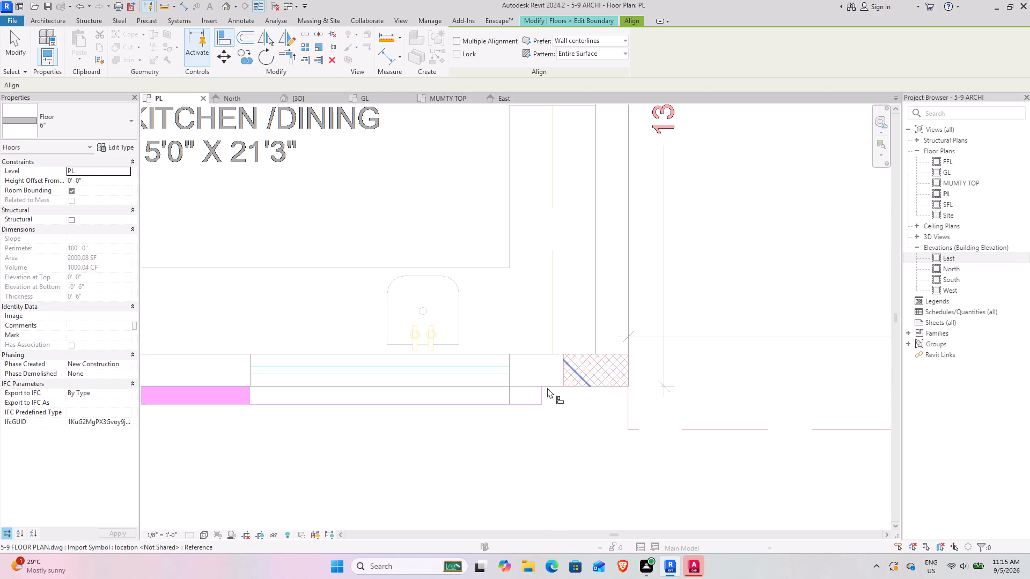
{"action": "left_click", "coordinate": [547, 388]}
{"action": "scroll", "coordinate": [539, 473], "scroll_direction": "down", "scroll_amount": 5}
{"action": "middle_click_drag", "start_coordinate": [528, 476], "coordinate": [475, 389]}
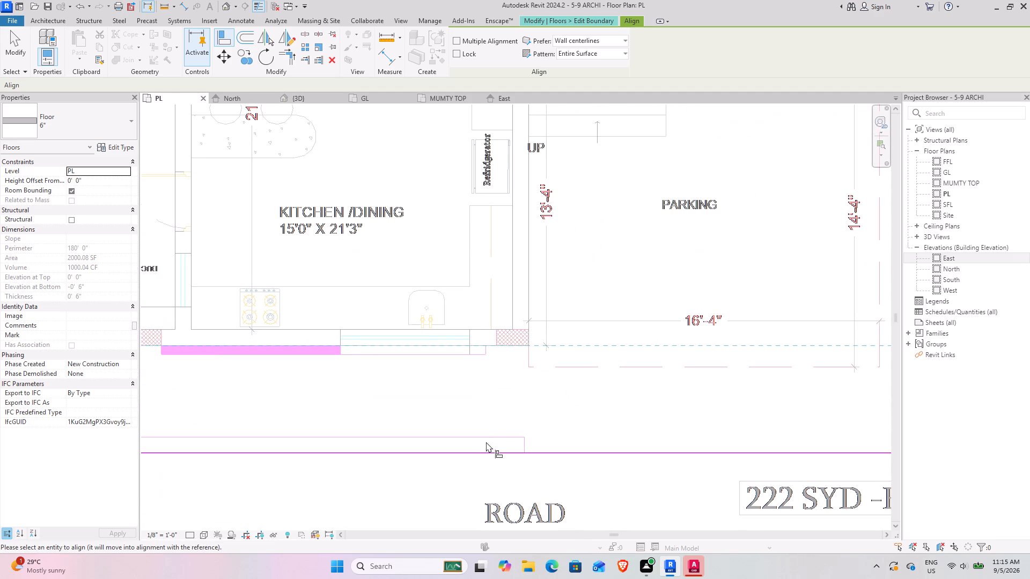
{"action": "left_click", "coordinate": [489, 454]}
{"action": "scroll", "coordinate": [472, 398], "scroll_direction": "down", "scroll_amount": 4}
{"action": "middle_click_drag", "start_coordinate": [602, 376], "coordinate": [362, 486]}
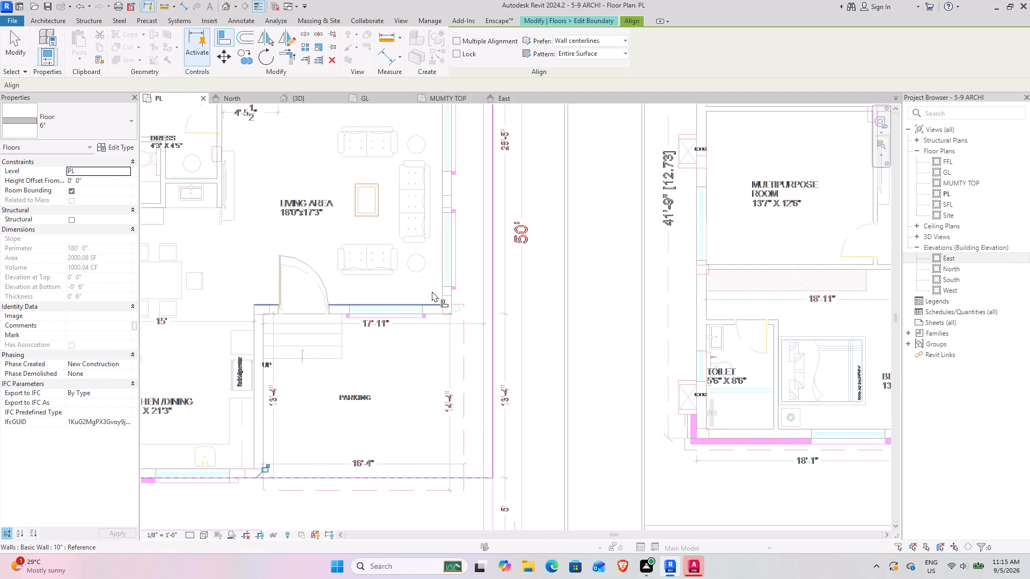
Align the slab boundary's living-area-side and staircase-side edges with the outer faces of the adjoining exterior walls.
{"action": "middle_click_drag", "start_coordinate": [443, 263], "coordinate": [466, 478]}
{"action": "left_click", "coordinate": [473, 409]}
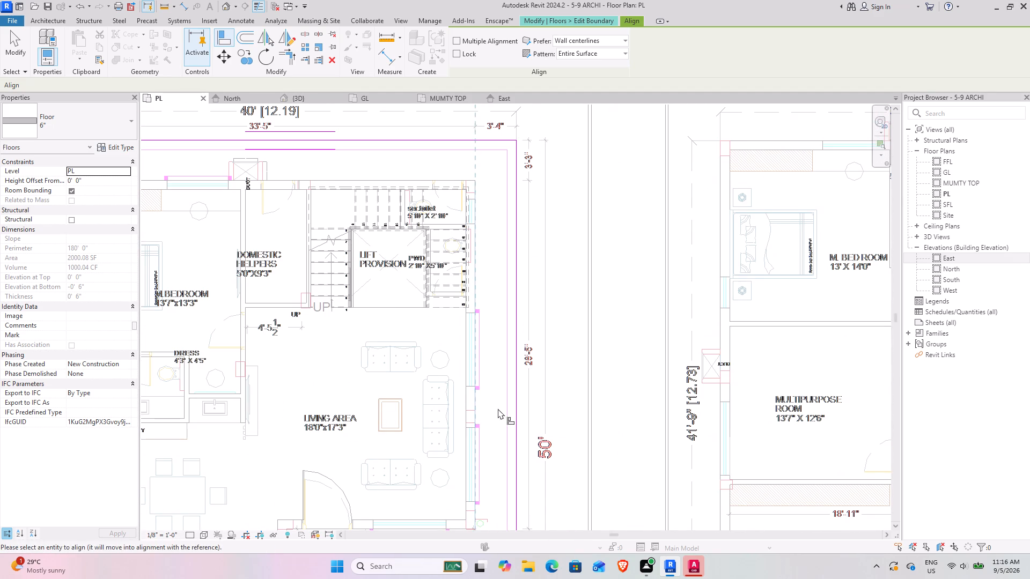
{"action": "left_click", "coordinate": [520, 409]}
{"action": "middle_click_drag", "start_coordinate": [407, 326], "coordinate": [487, 518]}
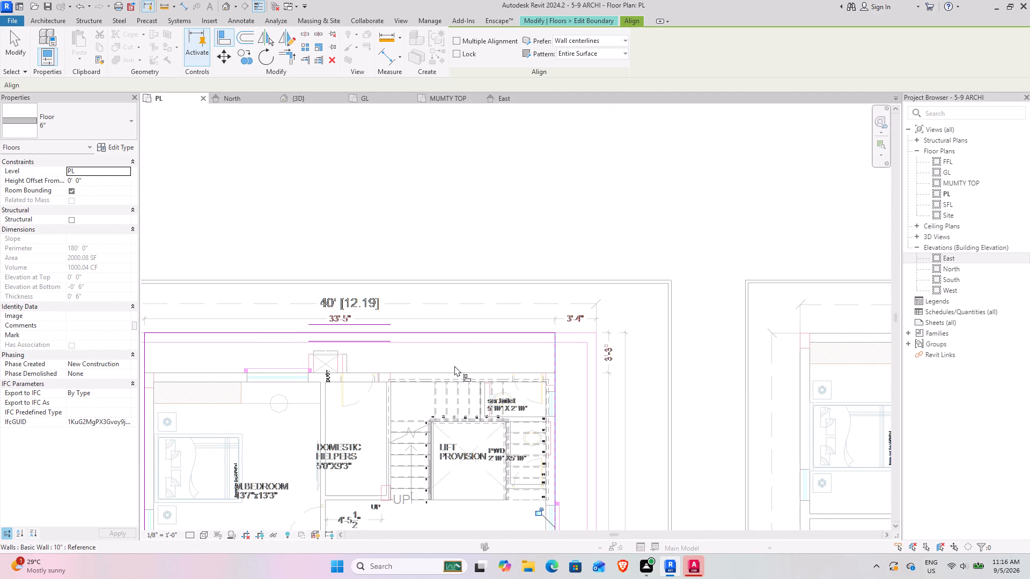
{"action": "left_click", "coordinate": [451, 370]}
{"action": "left_click", "coordinate": [446, 328]}
{"action": "scroll", "coordinate": [465, 408], "scroll_direction": "down", "scroll_amount": 4}
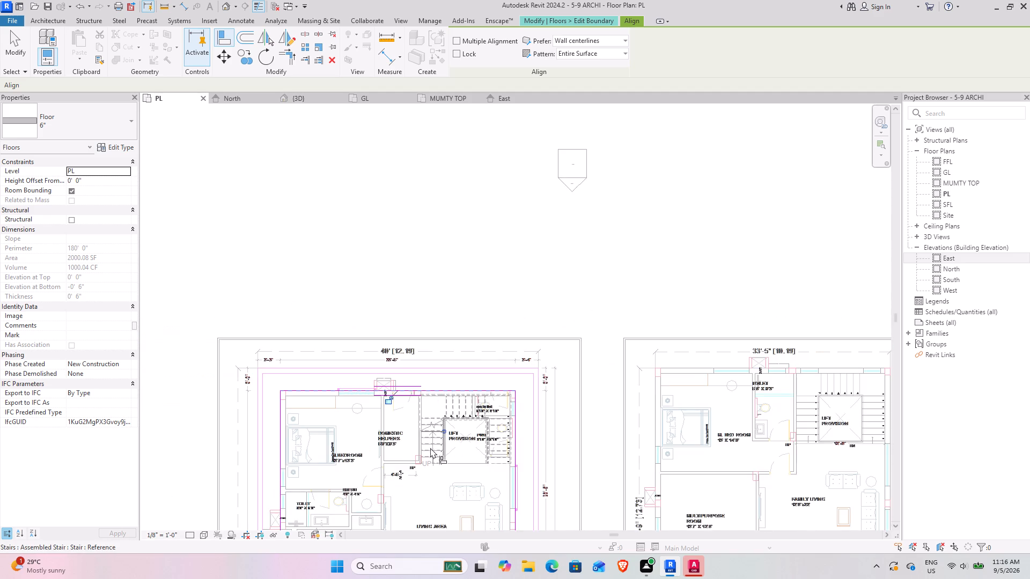
{"action": "middle_click_drag", "start_coordinate": [430, 448], "coordinate": [421, 310]}
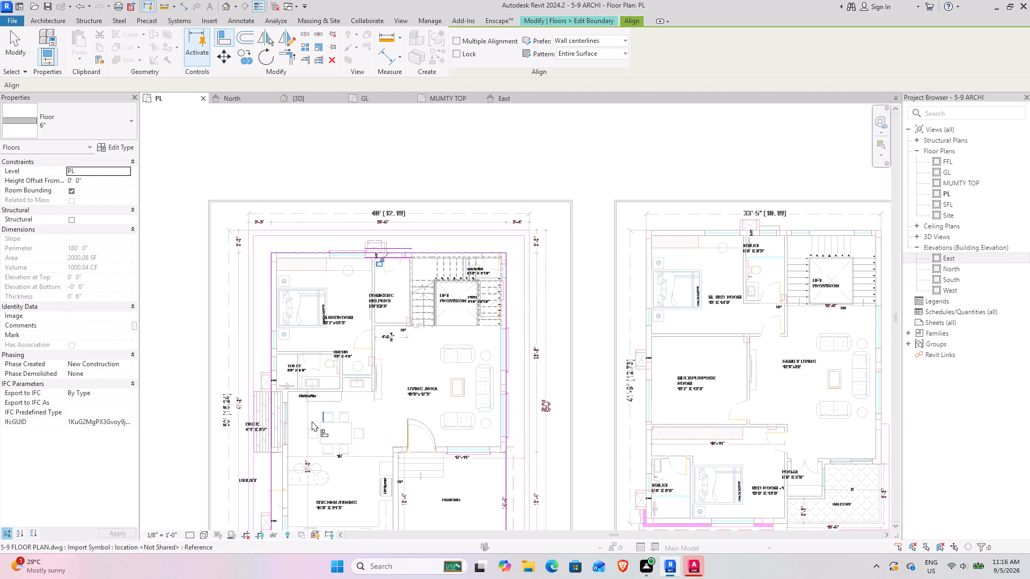
Draw three boundary lines around the deck, projecting about 2'-6" from the slab edge and running about 8'-7" along its outer side.
{"action": "middle_click_drag", "start_coordinate": [291, 423], "coordinate": [323, 354]}
{"action": "scroll", "coordinate": [295, 316], "scroll_direction": "up", "scroll_amount": 12}
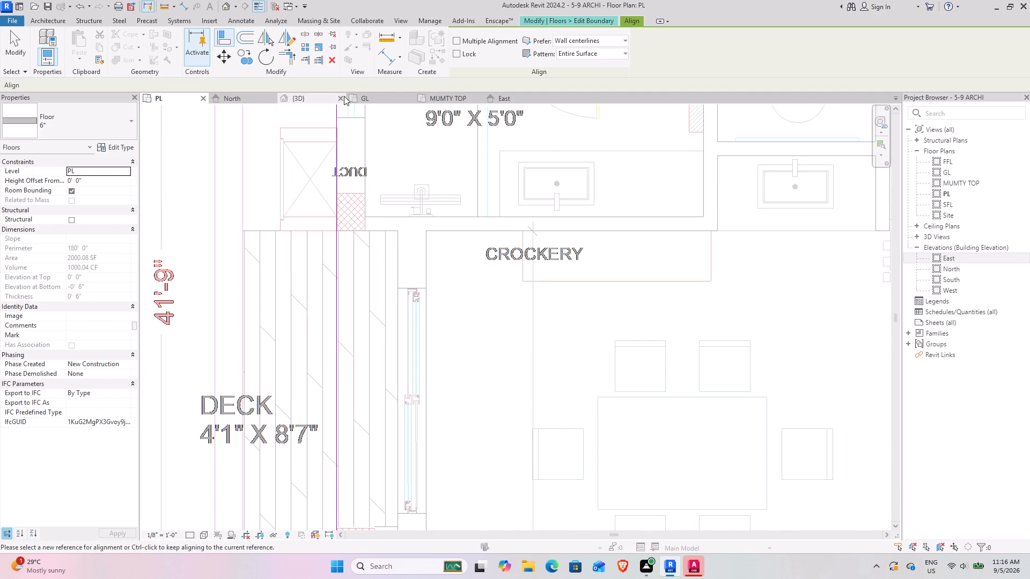
{"action": "left_click", "coordinate": [19, 55]}
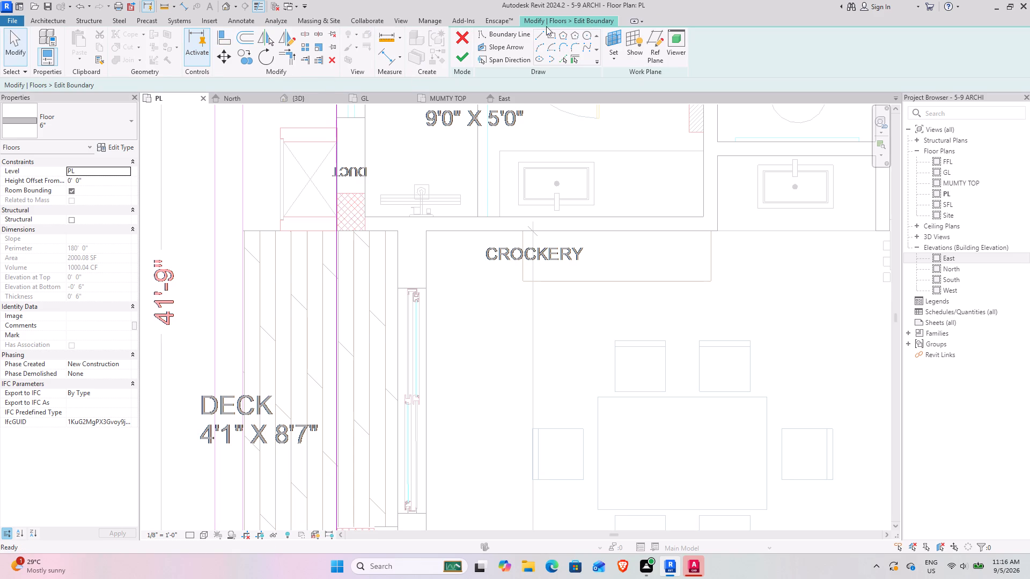
{"action": "left_click", "coordinate": [539, 33]}
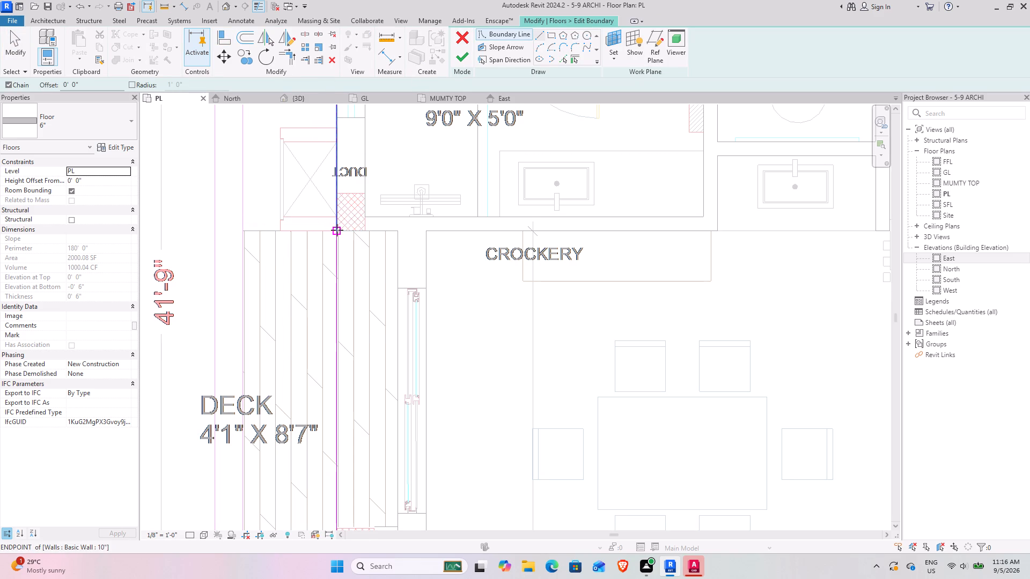
{"action": "left_click", "coordinate": [337, 230]}
{"action": "left_click", "coordinate": [243, 230]}
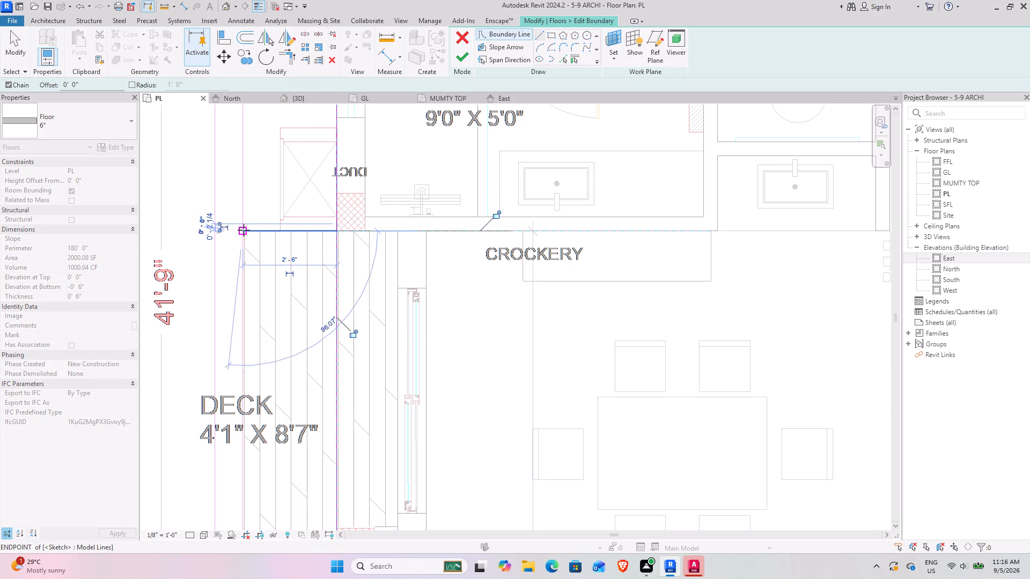
{"action": "key", "text": "grave"}
{"action": "middle_click_drag", "start_coordinate": [252, 390], "coordinate": [269, 235]}
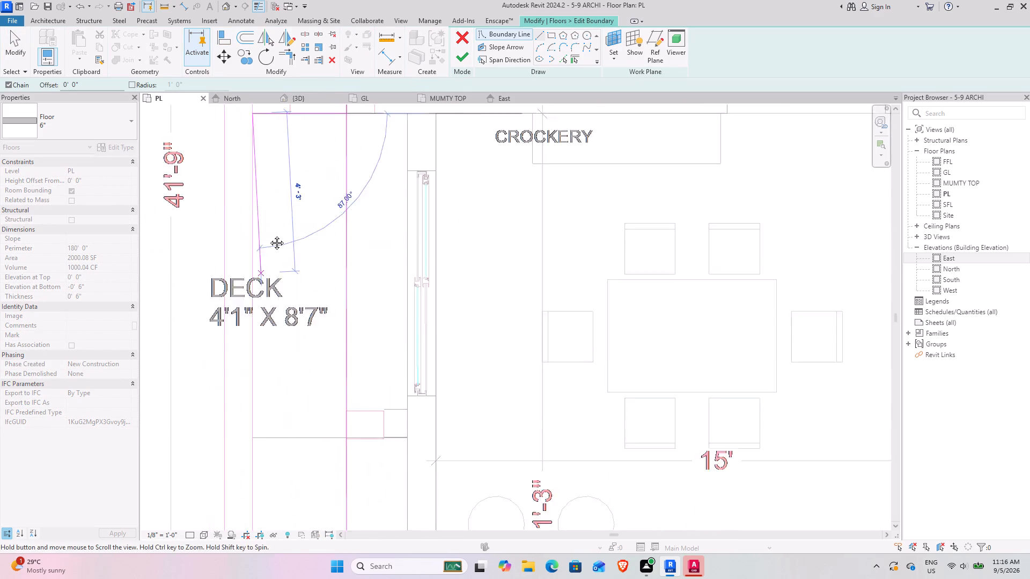
{"action": "middle_click_drag", "start_coordinate": [269, 235], "coordinate": [277, 188]}
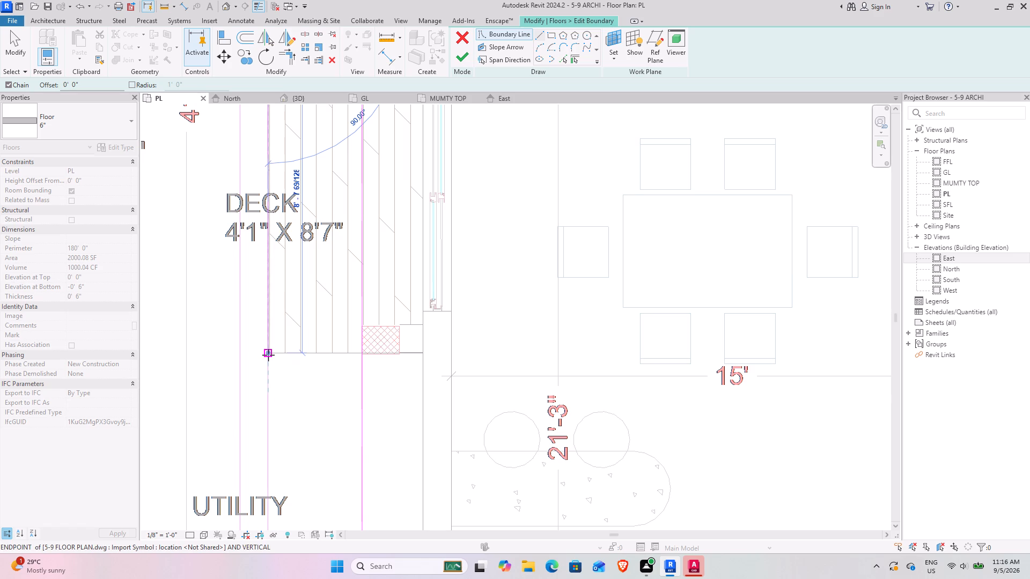
{"action": "left_click", "coordinate": [268, 355]}
{"action": "left_click", "coordinate": [362, 354]}
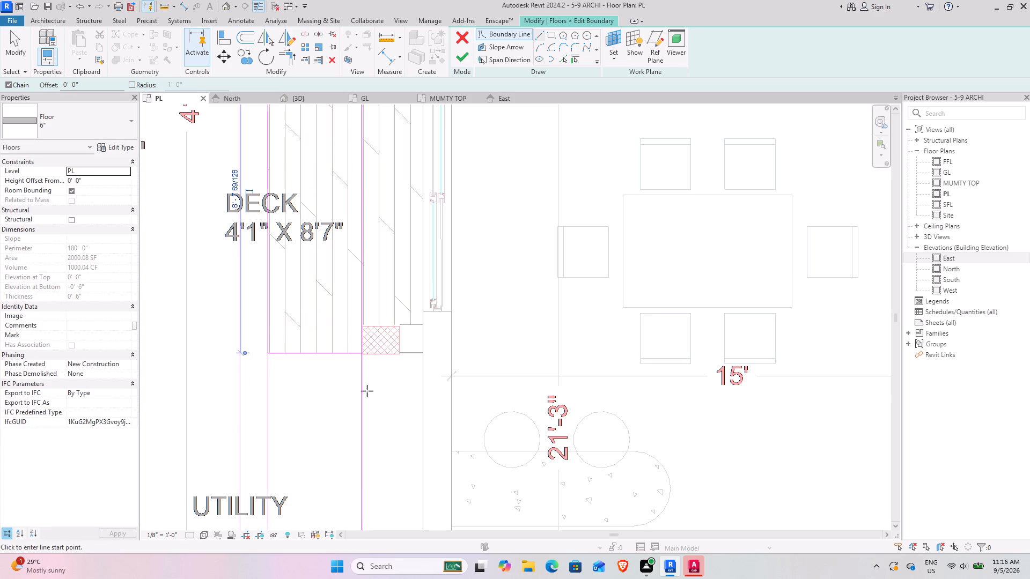
{"action": "key", "text": "Escape"}
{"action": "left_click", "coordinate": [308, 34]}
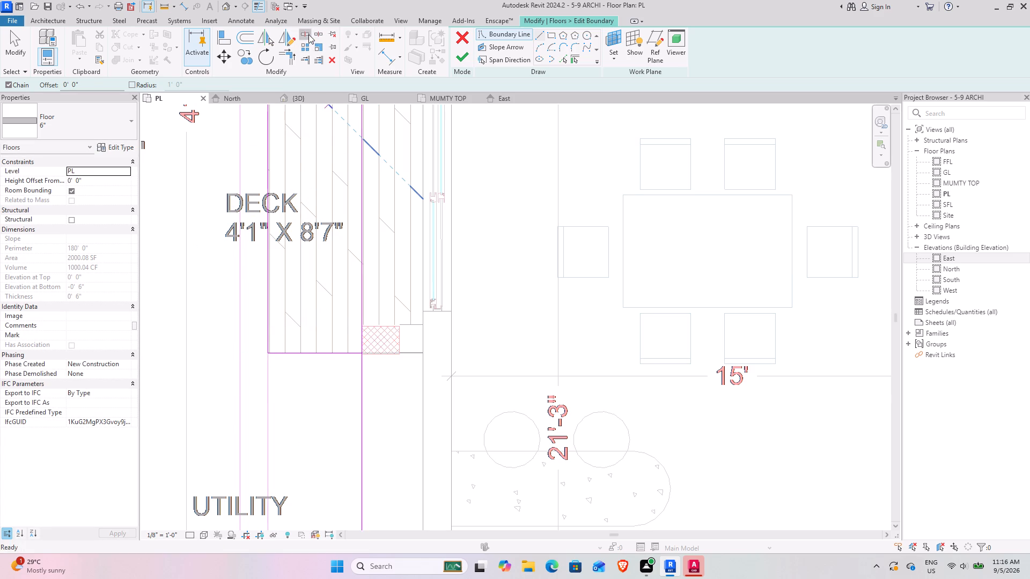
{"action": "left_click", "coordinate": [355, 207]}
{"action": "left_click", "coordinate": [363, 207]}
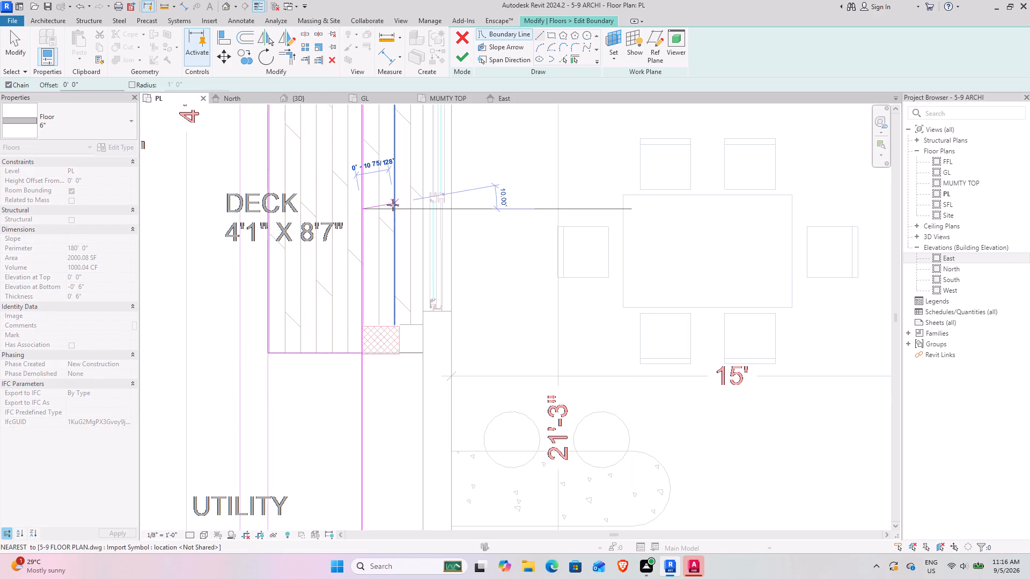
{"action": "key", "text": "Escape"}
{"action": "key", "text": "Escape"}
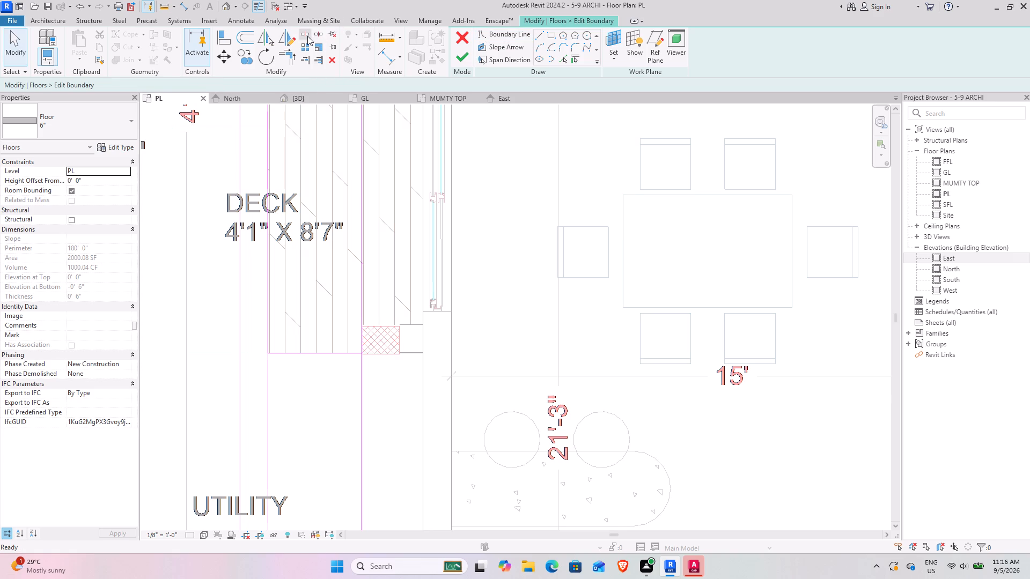
Split the old slab edge across the deck and trim both ends to corners with the deck outline.
{"action": "left_click", "coordinate": [305, 35]}
{"action": "left_click", "coordinate": [359, 197]}
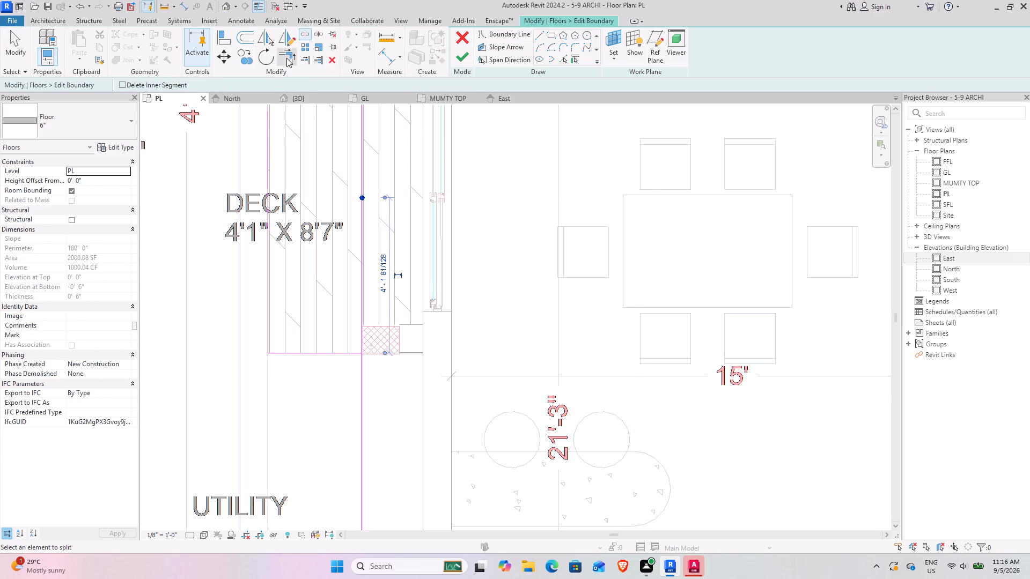
{"action": "left_click", "coordinate": [286, 58]}
{"action": "left_click", "coordinate": [328, 350]}
{"action": "left_click", "coordinate": [360, 370]}
{"action": "middle_click_drag", "start_coordinate": [330, 212], "coordinate": [334, 293]}
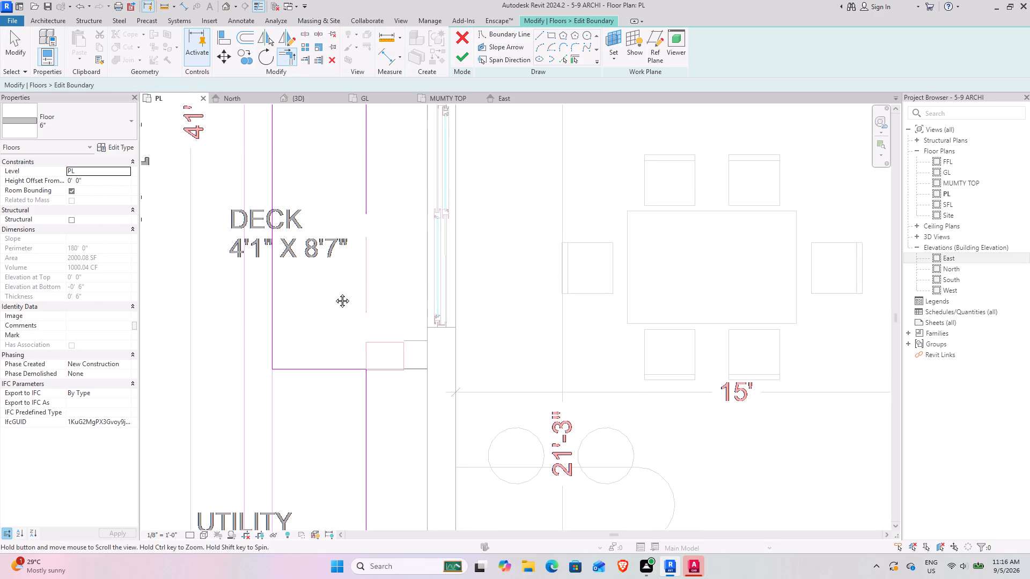
{"action": "middle_click_drag", "start_coordinate": [334, 293], "coordinate": [316, 479]}
{"action": "left_click", "coordinate": [324, 296]}
{"action": "left_click", "coordinate": [348, 278]}
{"action": "scroll", "coordinate": [348, 278], "scroll_direction": "down", "scroll_amount": 2}
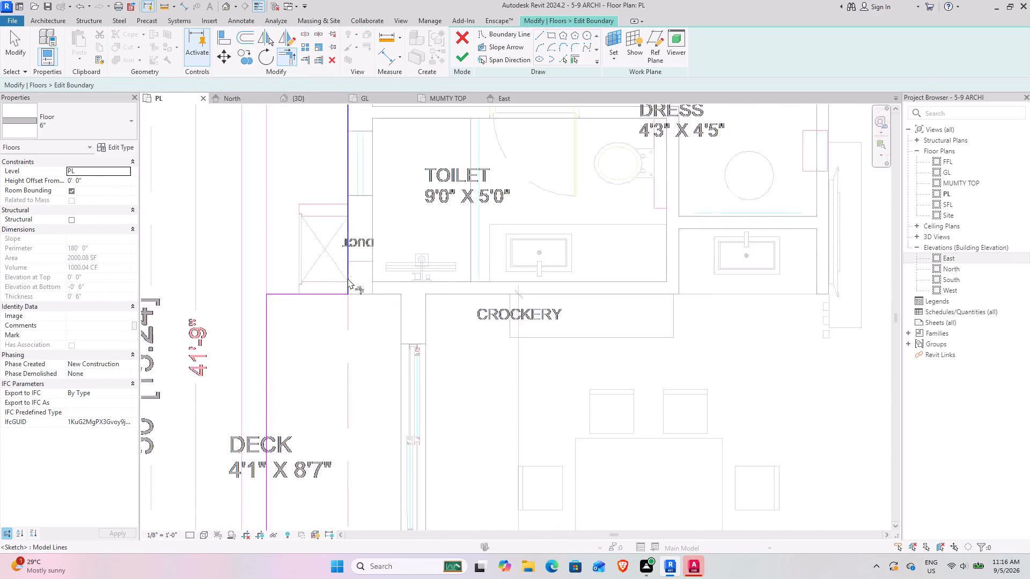
{"action": "scroll", "coordinate": [348, 278], "scroll_direction": "down", "scroll_amount": 3}
{"action": "middle_click_drag", "start_coordinate": [451, 271], "coordinate": [295, 303]}
{"action": "key", "text": "Escape"}
Draw boundary lines along the parking side, about 13'-4" up the kitchen wall's outer face and along the living-area wall to its outer corner.
{"action": "scroll", "coordinate": [321, 312], "scroll_direction": "down", "scroll_amount": 5}
{"action": "middle_click_drag", "start_coordinate": [399, 333], "coordinate": [342, 292]}
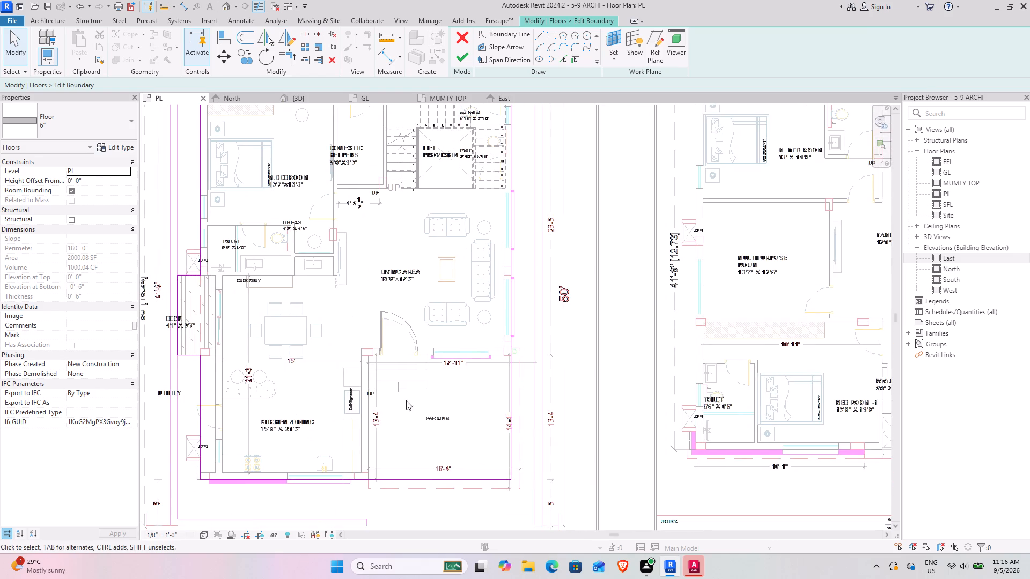
{"action": "scroll", "coordinate": [414, 454], "scroll_direction": "up", "scroll_amount": 4}
{"action": "middle_click_drag", "start_coordinate": [391, 457], "coordinate": [365, 347]}
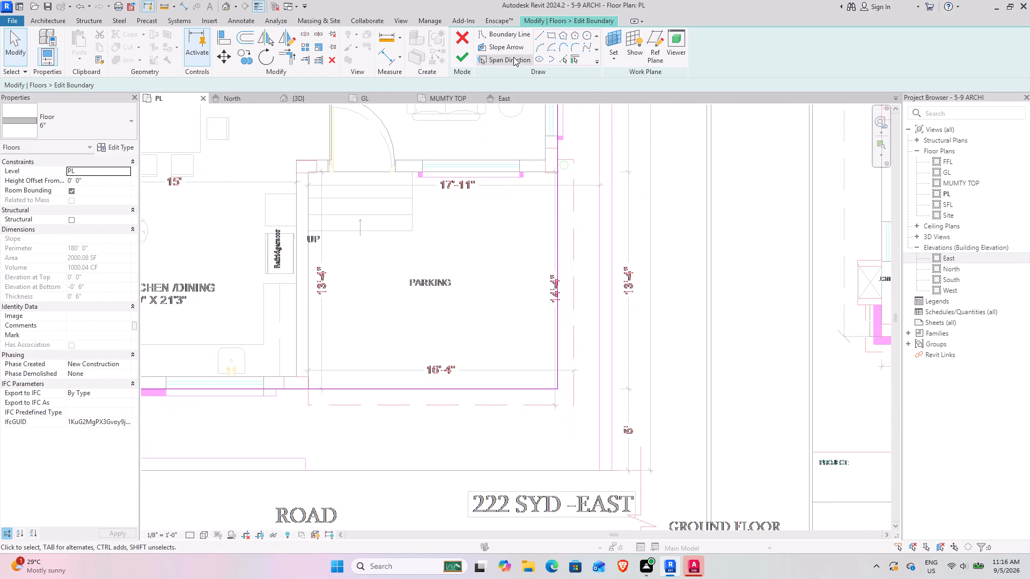
{"action": "left_click", "coordinate": [534, 35]}
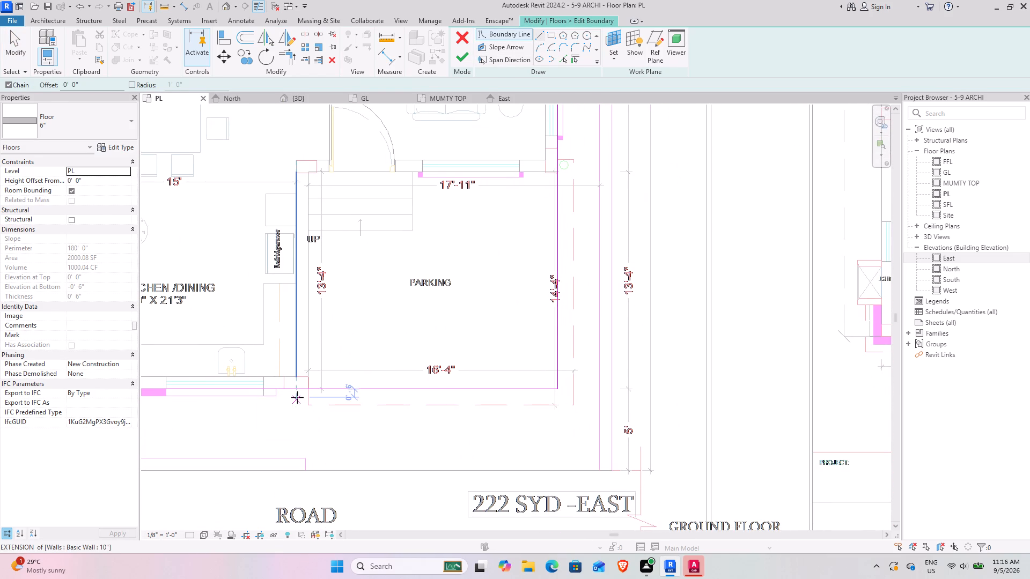
{"action": "left_click", "coordinate": [310, 388]}
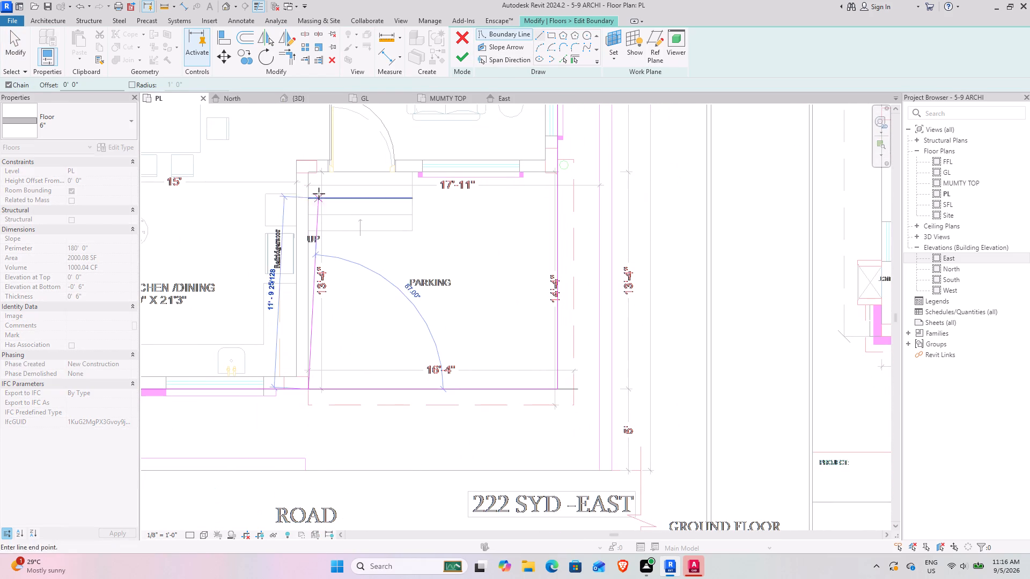
{"action": "scroll", "coordinate": [310, 171], "scroll_direction": "up", "scroll_amount": 8}
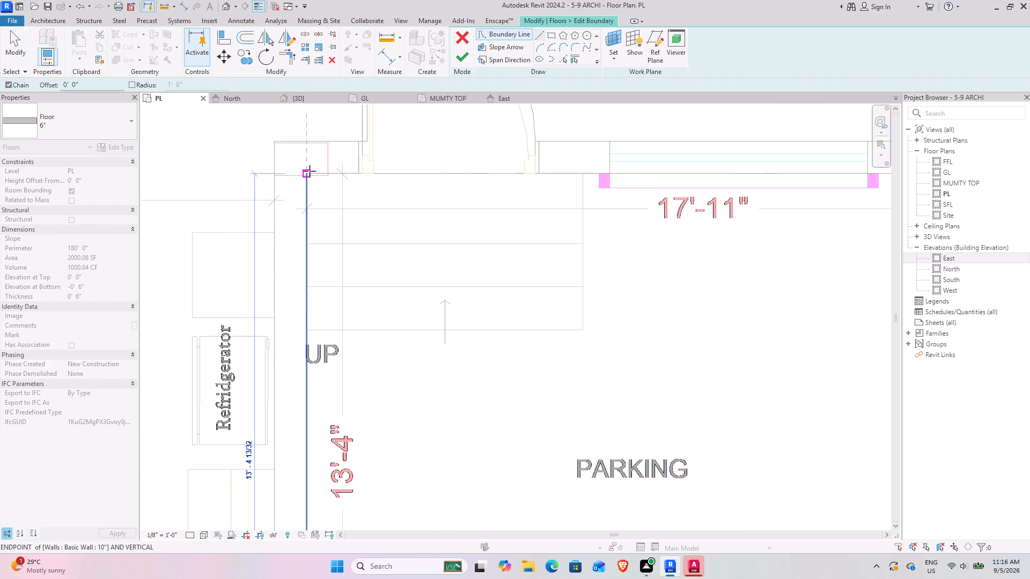
{"action": "left_click", "coordinate": [311, 174]}
{"action": "middle_click_drag", "start_coordinate": [718, 191], "coordinate": [271, 253]}
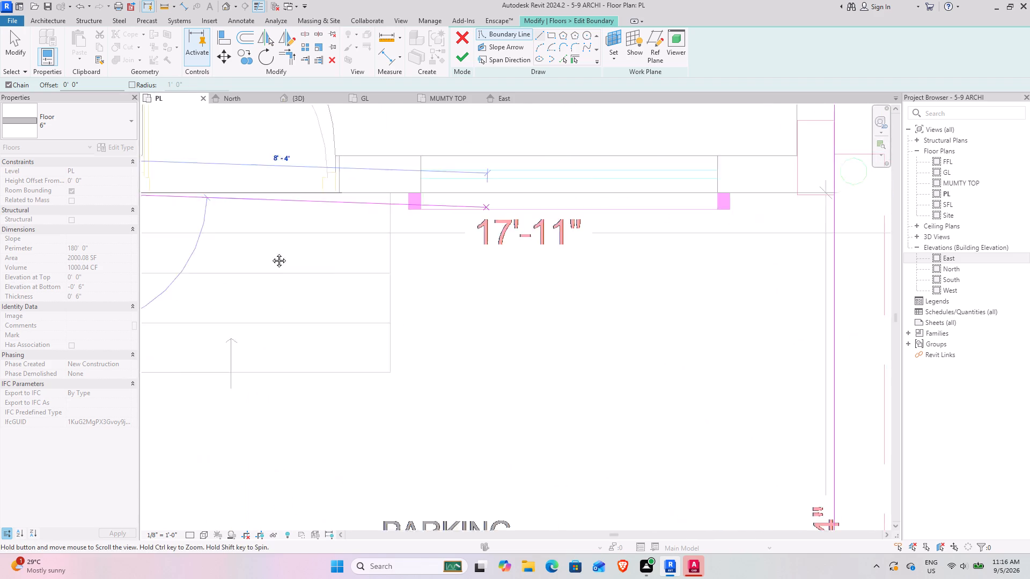
{"action": "middle_click_drag", "start_coordinate": [271, 253], "coordinate": [82, 289]}
{"action": "left_click", "coordinate": [428, 273]}
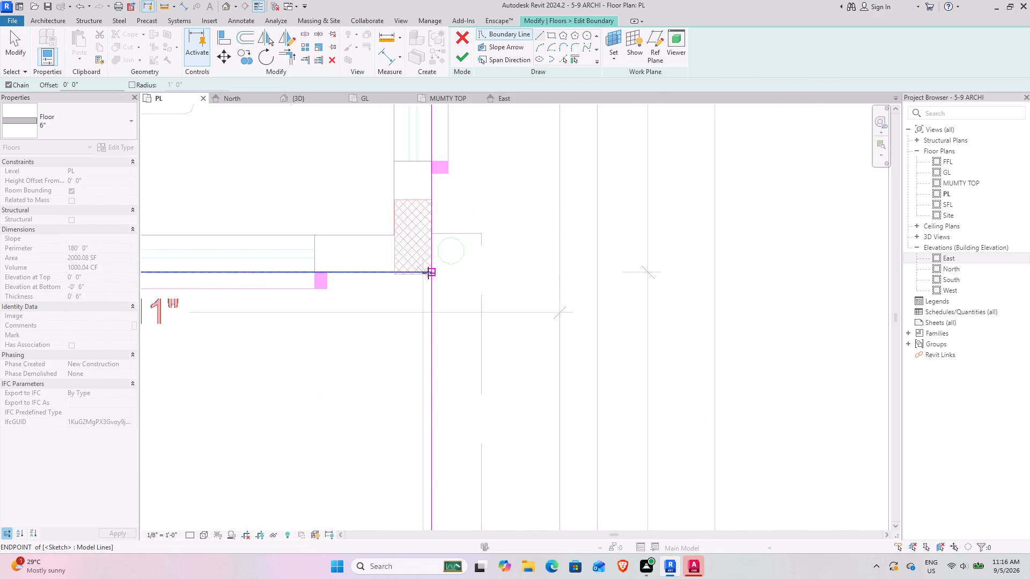
Trim the old slab edges to corners with the new lines at the living-area and kitchen wall corners, cutting out the parking area.
{"action": "left_click", "coordinate": [306, 35]}
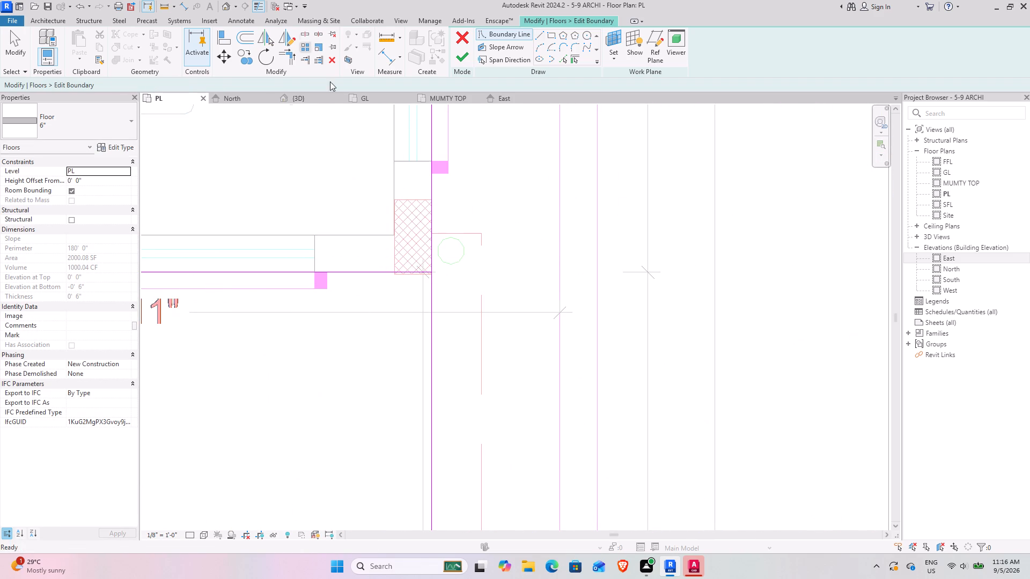
{"action": "scroll", "coordinate": [347, 414], "scroll_direction": "down", "scroll_amount": 4}
{"action": "middle_click_drag", "start_coordinate": [342, 428], "coordinate": [392, 237]}
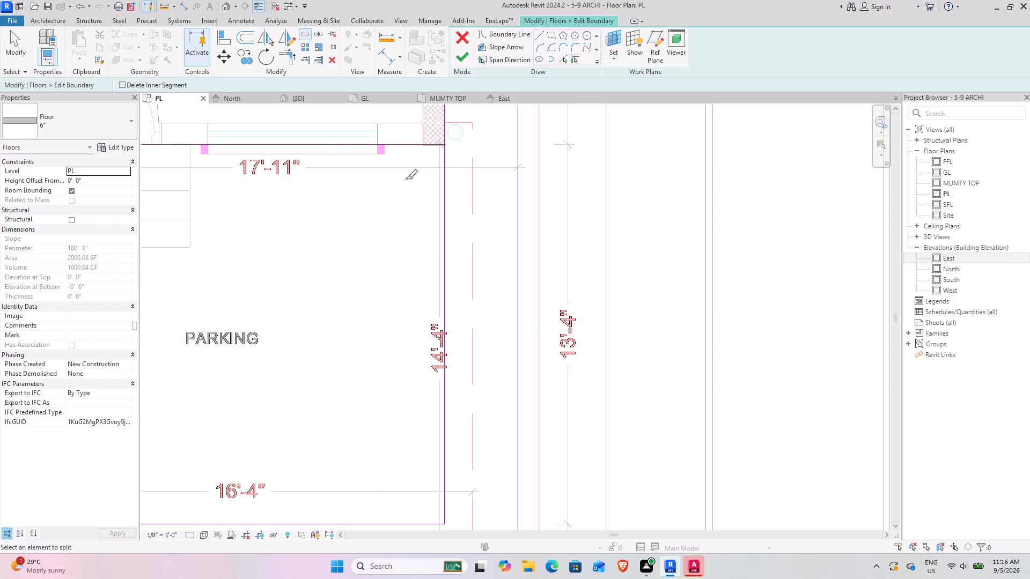
{"action": "left_click", "coordinate": [291, 65]}
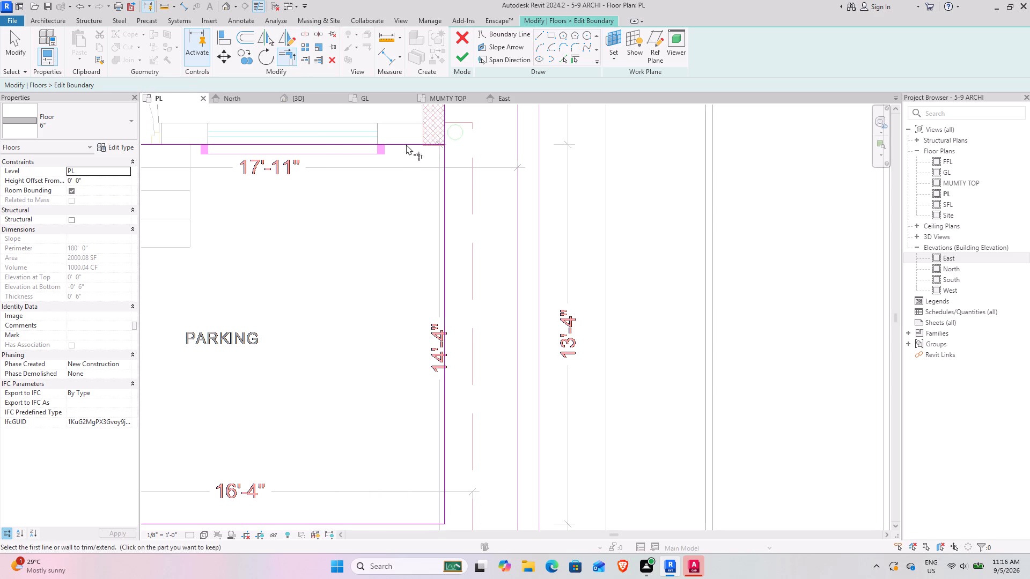
{"action": "left_click", "coordinate": [406, 144]}
{"action": "left_click", "coordinate": [440, 129]}
{"action": "middle_click_drag", "start_coordinate": [321, 404], "coordinate": [647, 258]}
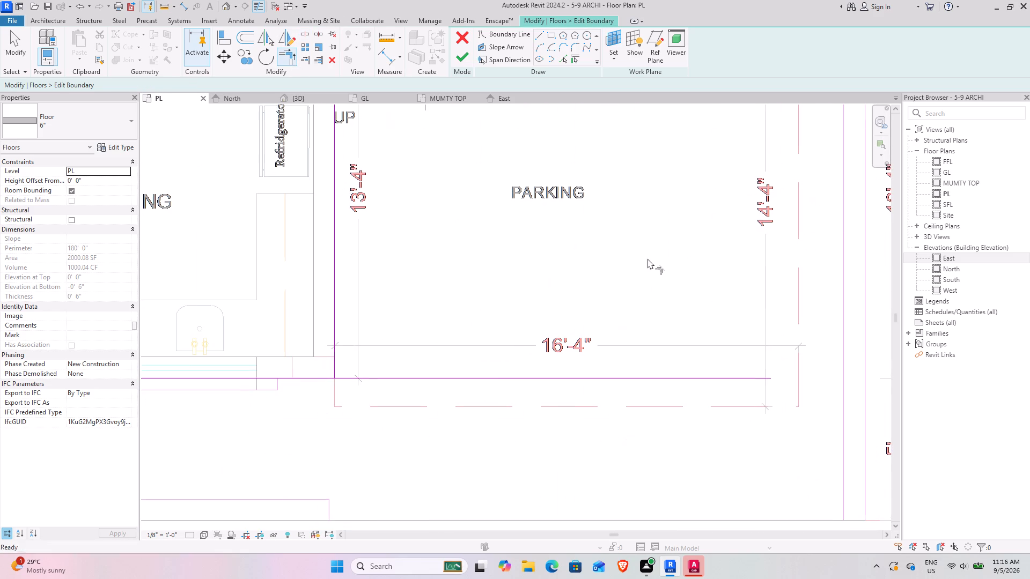
{"action": "left_click", "coordinate": [315, 380]}
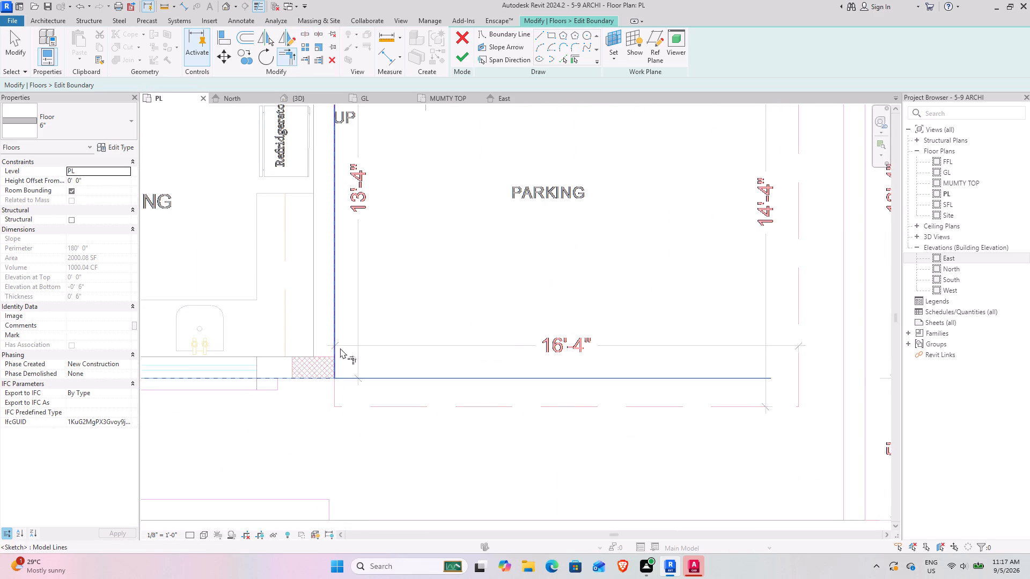
{"action": "left_click", "coordinate": [334, 346]}
Look over the closed outline around the parking and deck, and finish the floor boundary edit.
{"action": "scroll", "coordinate": [466, 311], "scroll_direction": "down", "scroll_amount": 4}
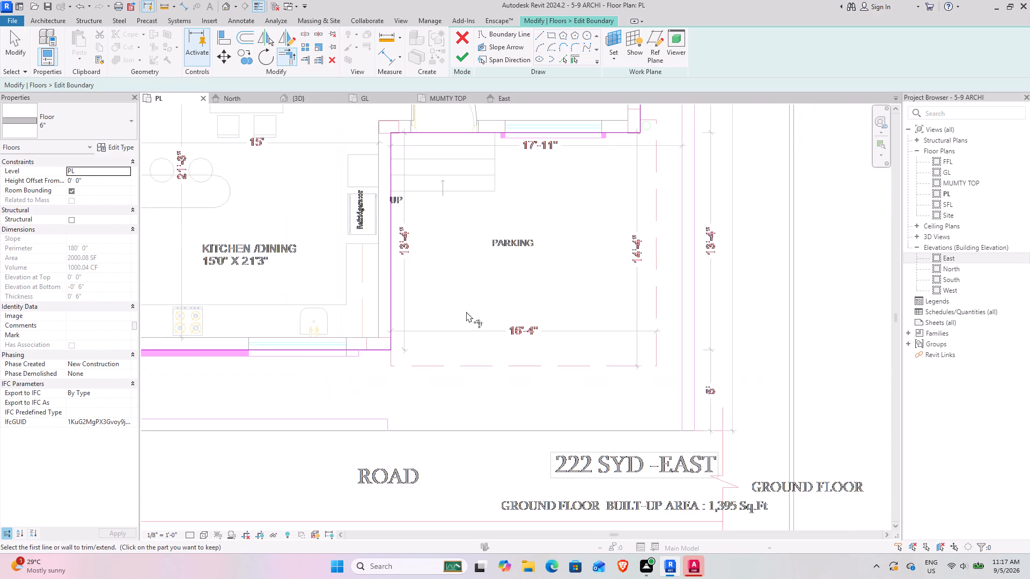
{"action": "scroll", "coordinate": [466, 311], "scroll_direction": "down", "scroll_amount": 5}
{"action": "middle_click_drag", "start_coordinate": [457, 301], "coordinate": [465, 464]}
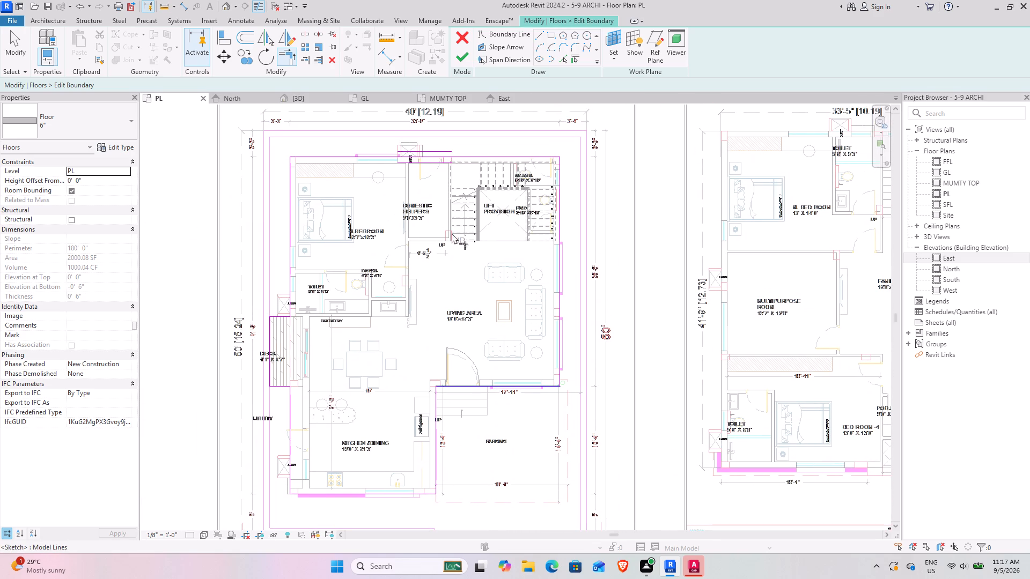
{"action": "scroll", "coordinate": [280, 406], "scroll_direction": "up", "scroll_amount": 3}
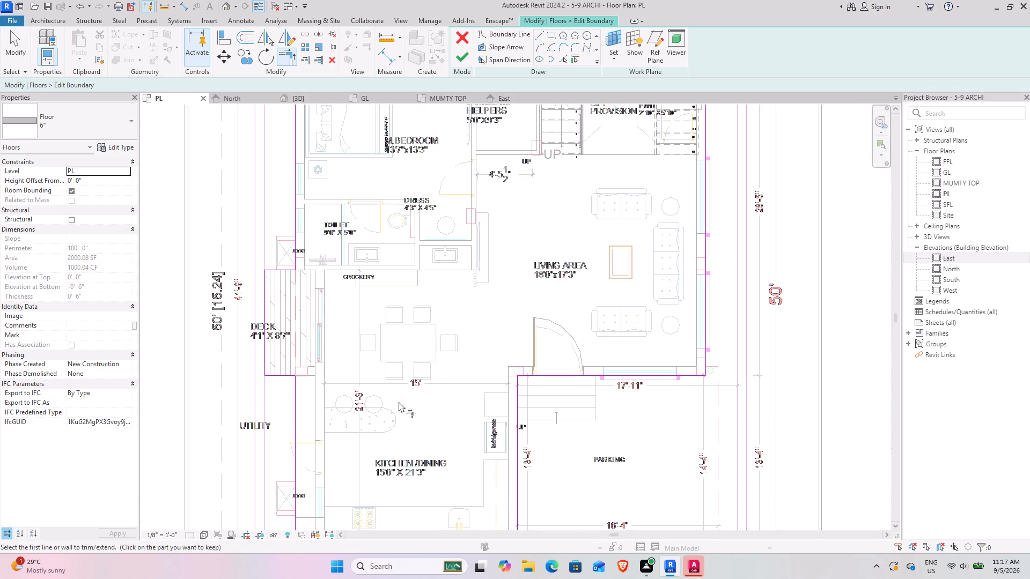
{"action": "middle_click_drag", "start_coordinate": [429, 403], "coordinate": [369, 291]}
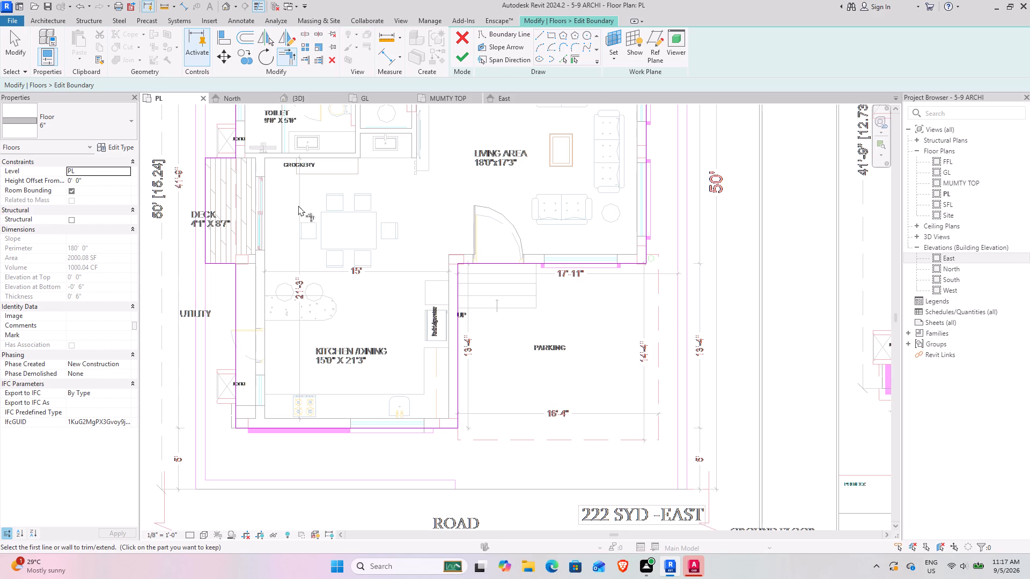
{"action": "middle_click_drag", "start_coordinate": [293, 209], "coordinate": [376, 301]}
{"action": "scroll", "coordinate": [299, 276], "scroll_direction": "up", "scroll_amount": 3}
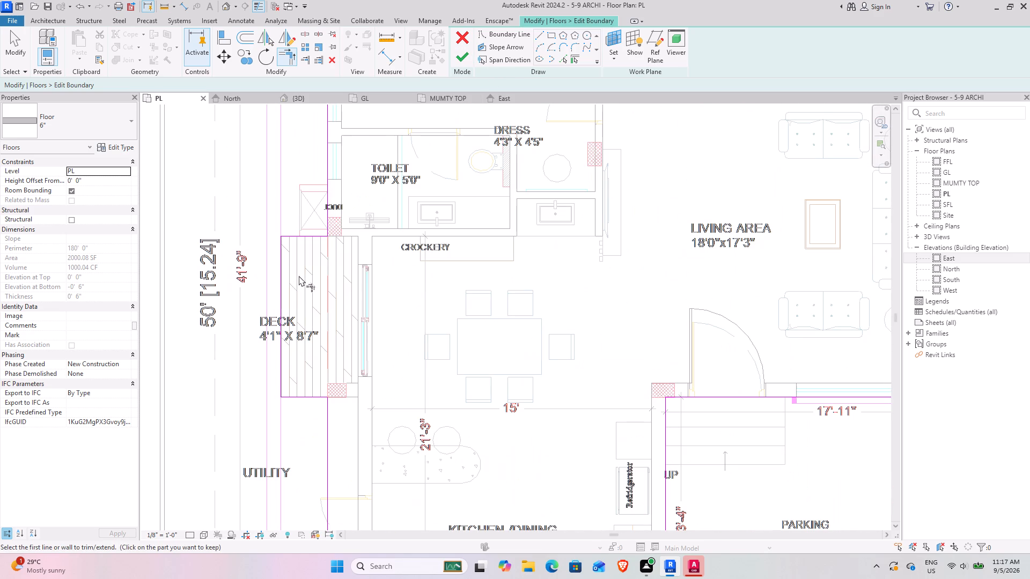
{"action": "left_click", "coordinate": [464, 56]}
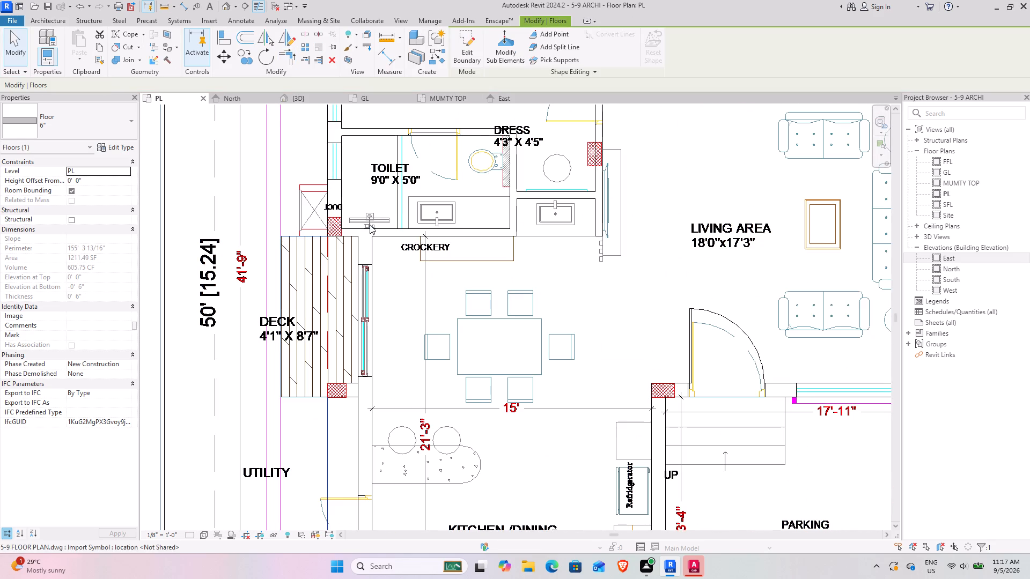
Inspect the edited plinth slab in plan and from several sides in 3D, including the deck and entrance steps.
{"action": "scroll", "coordinate": [394, 213], "scroll_direction": "down", "scroll_amount": 8}
{"action": "middle_click_drag", "start_coordinate": [451, 237], "coordinate": [348, 307]}
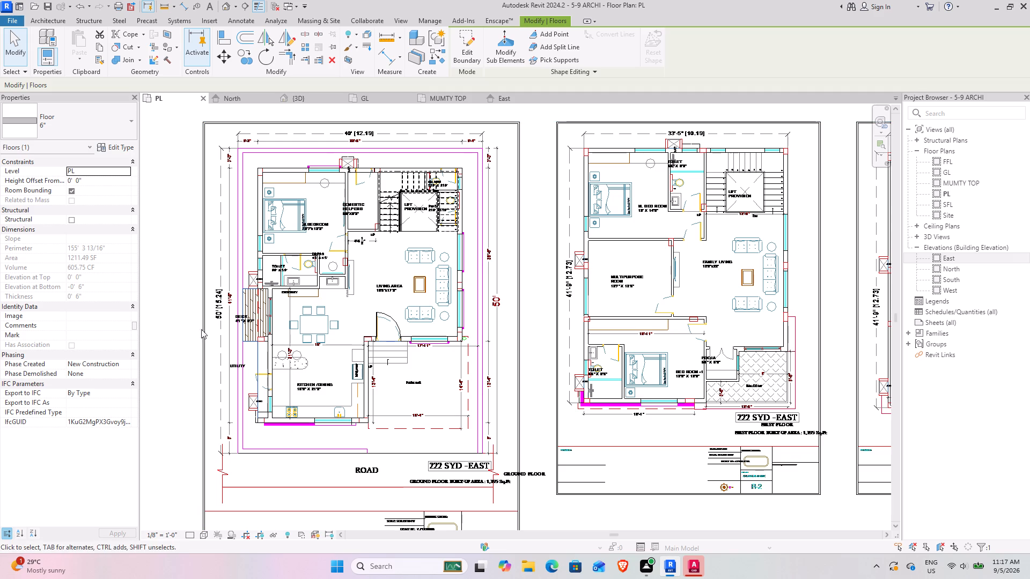
{"action": "left_click", "coordinate": [303, 100]}
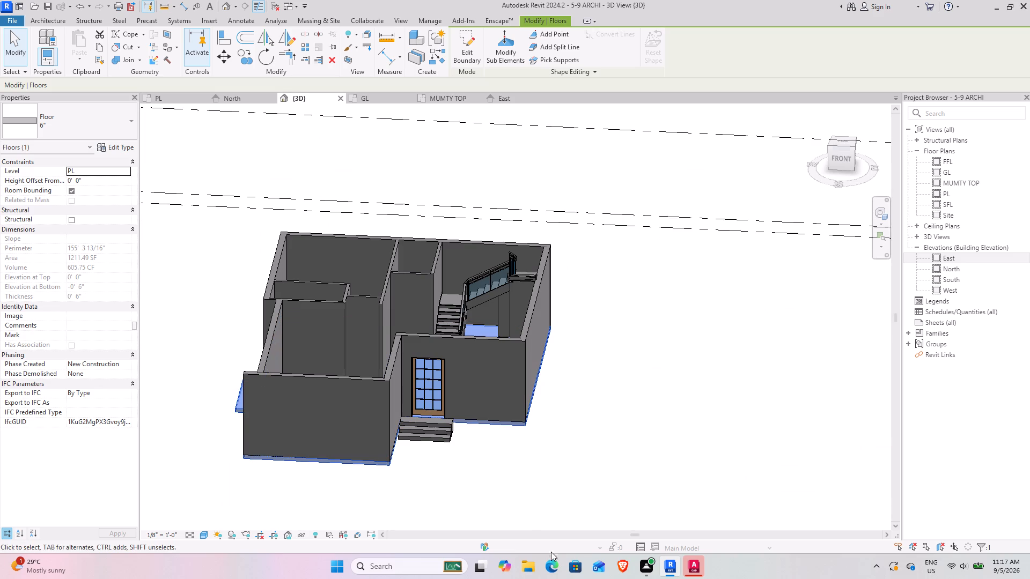
{"action": "left_click", "coordinate": [523, 499]}
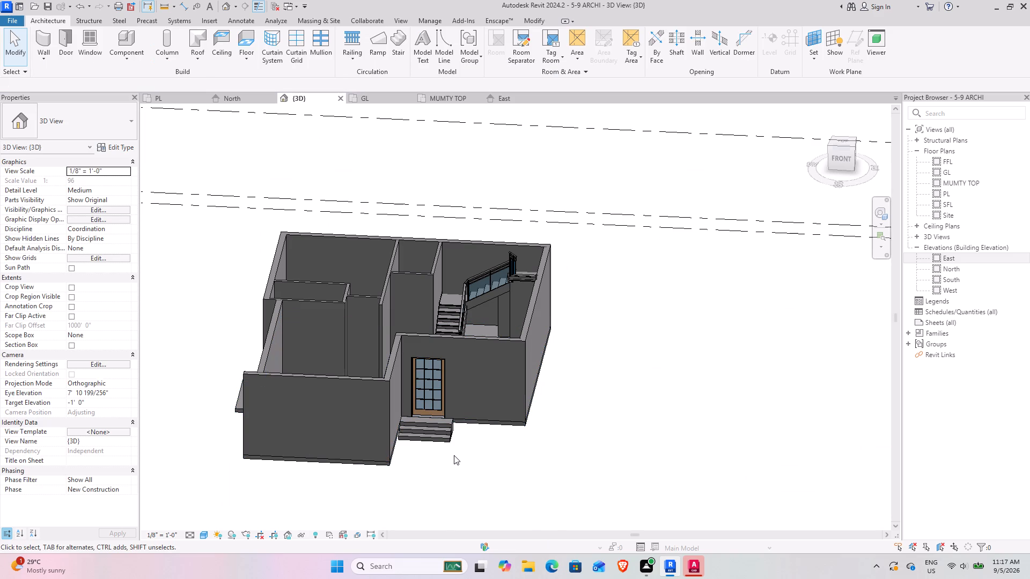
{"action": "middle_click_drag", "start_coordinate": [454, 455], "coordinate": [589, 422], "text": "shift"}
{"action": "middle_click_drag", "start_coordinate": [581, 419], "coordinate": [533, 434], "text": "shift"}
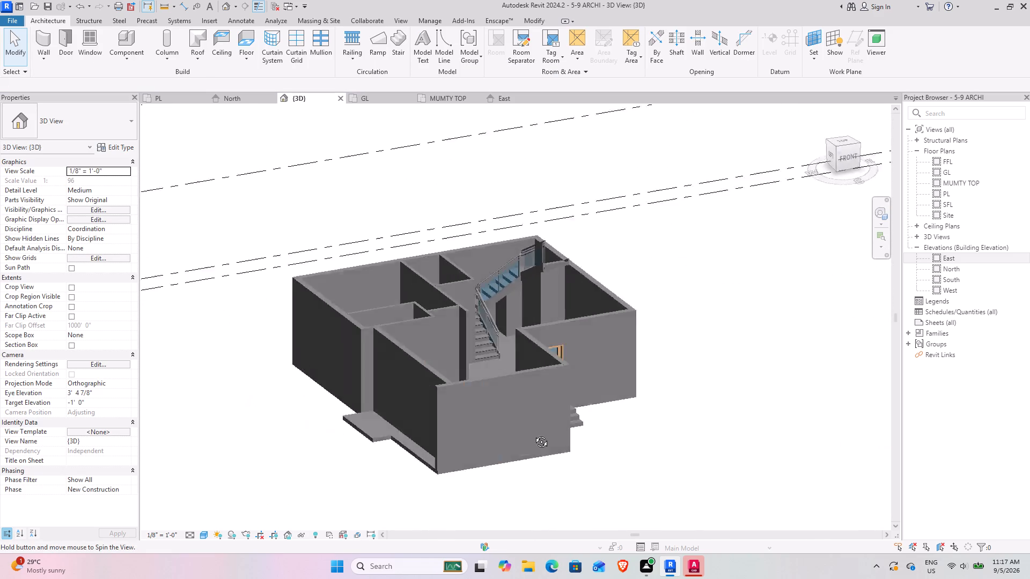
{"action": "middle_click_drag", "start_coordinate": [533, 434], "coordinate": [568, 422], "text": "shift"}
{"action": "middle_click_drag", "start_coordinate": [557, 419], "coordinate": [425, 389], "text": "shift"}
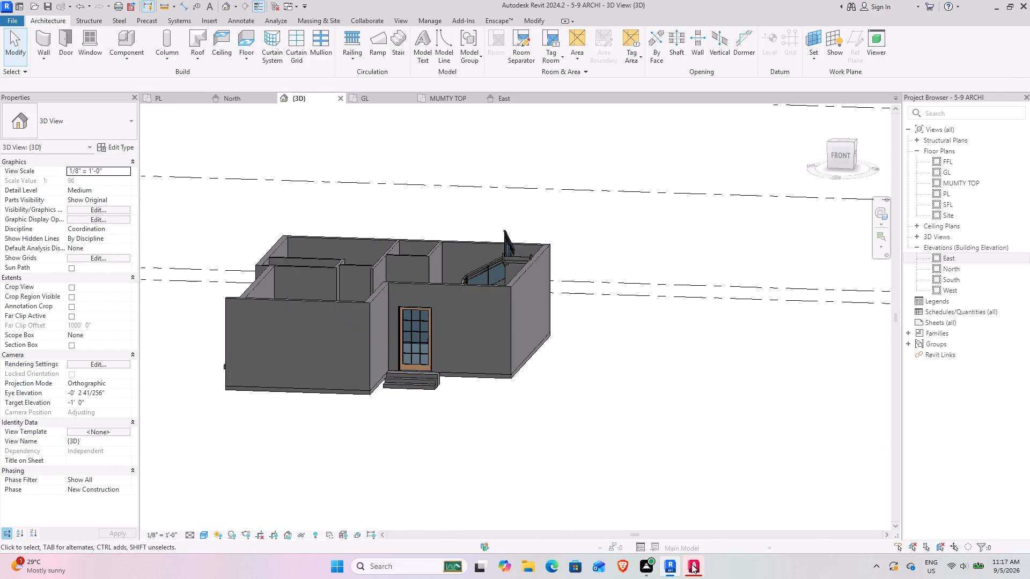
Switch to AutoCAD and examine the east elevation's plinth, entrance steps and ground line.
{"action": "left_click", "coordinate": [691, 564]}
{"action": "scroll", "coordinate": [474, 405], "scroll_direction": "down", "scroll_amount": 3}
{"action": "scroll", "coordinate": [363, 400], "scroll_direction": "up", "scroll_amount": 3}
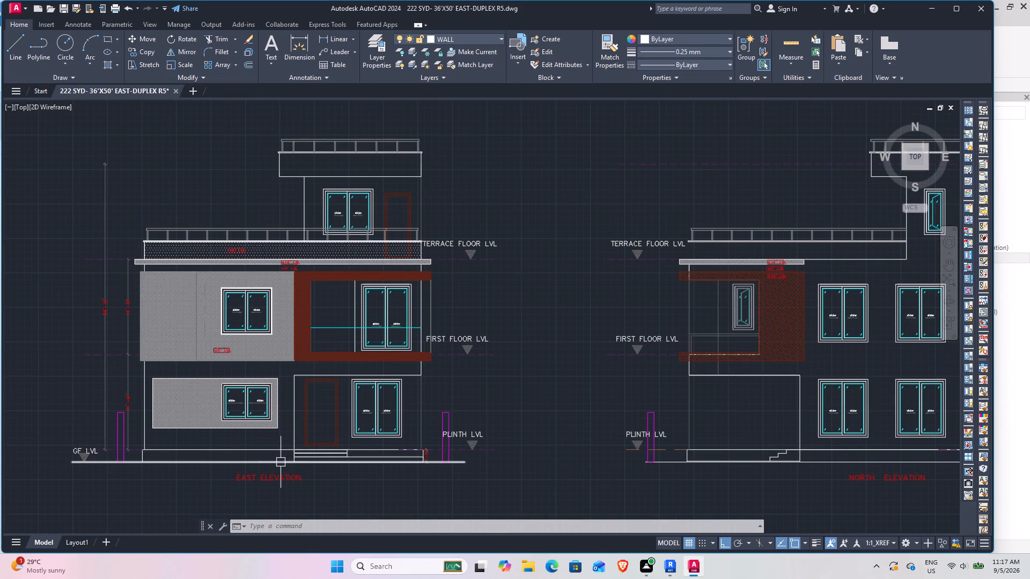
{"action": "middle_click_drag", "start_coordinate": [281, 462], "coordinate": [300, 476], "text": "shift"}
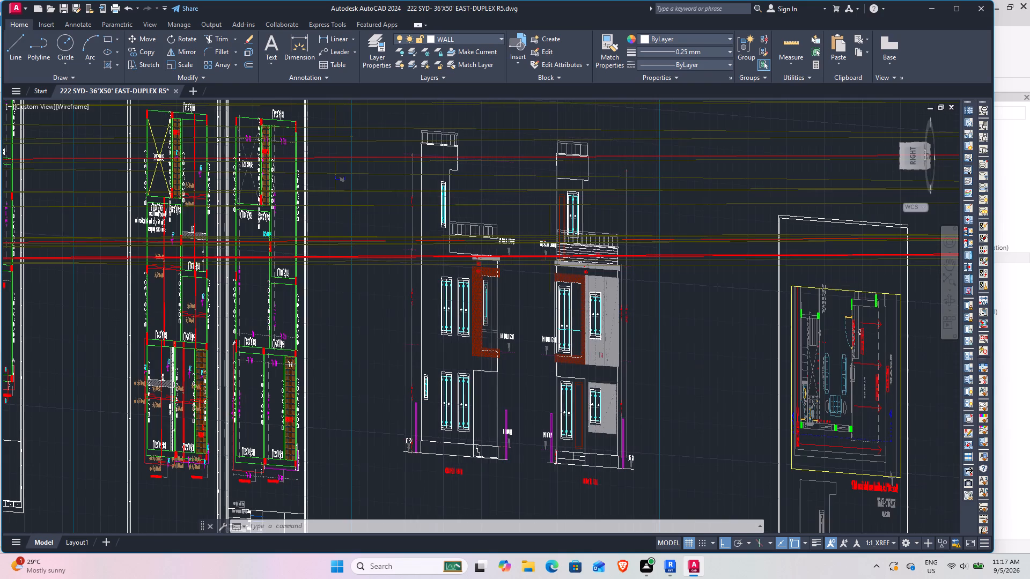
{"action": "scroll", "coordinate": [358, 391], "scroll_direction": "down", "scroll_amount": 6}
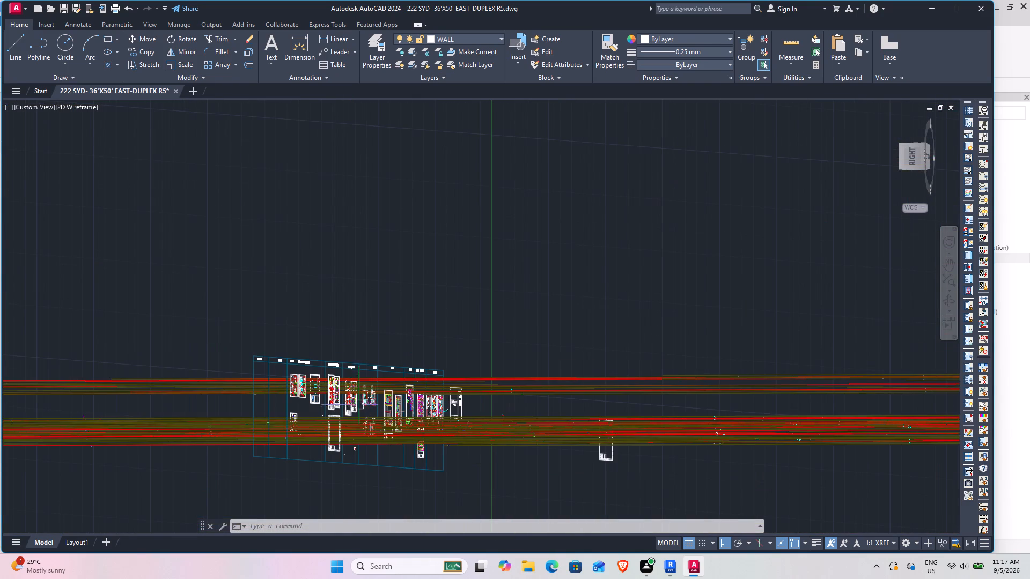
{"action": "key", "text": "ctrl+z"}
{"action": "key", "text": "ctrl+z"}
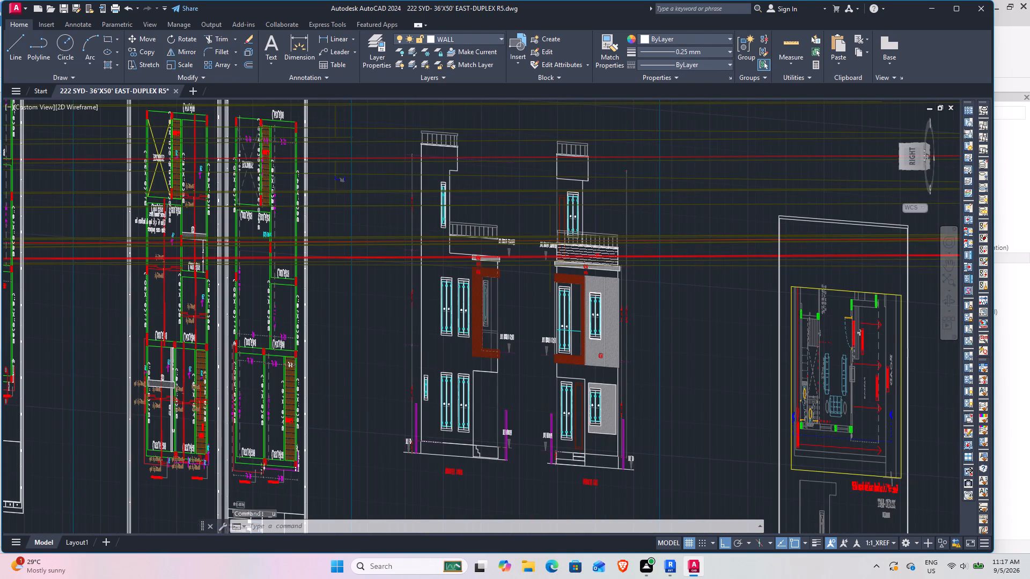
{"action": "scroll", "coordinate": [391, 371], "scroll_direction": "down", "scroll_amount": 4}
{"action": "middle_click_drag", "start_coordinate": [363, 390], "coordinate": [408, 372]}
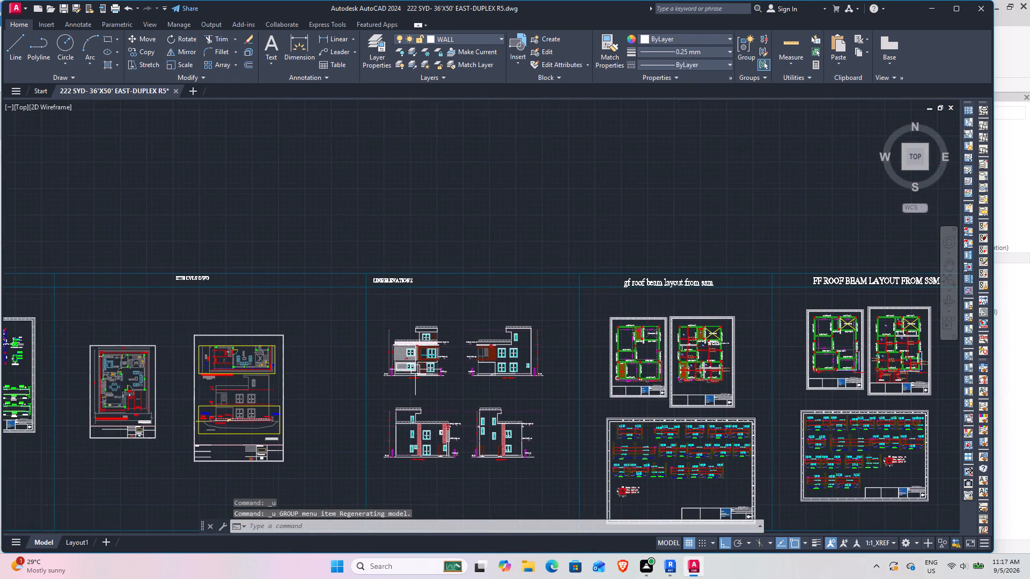
{"action": "scroll", "coordinate": [438, 365], "scroll_direction": "up", "scroll_amount": 4}
{"action": "middle_click_drag", "start_coordinate": [406, 436], "coordinate": [479, 421]}
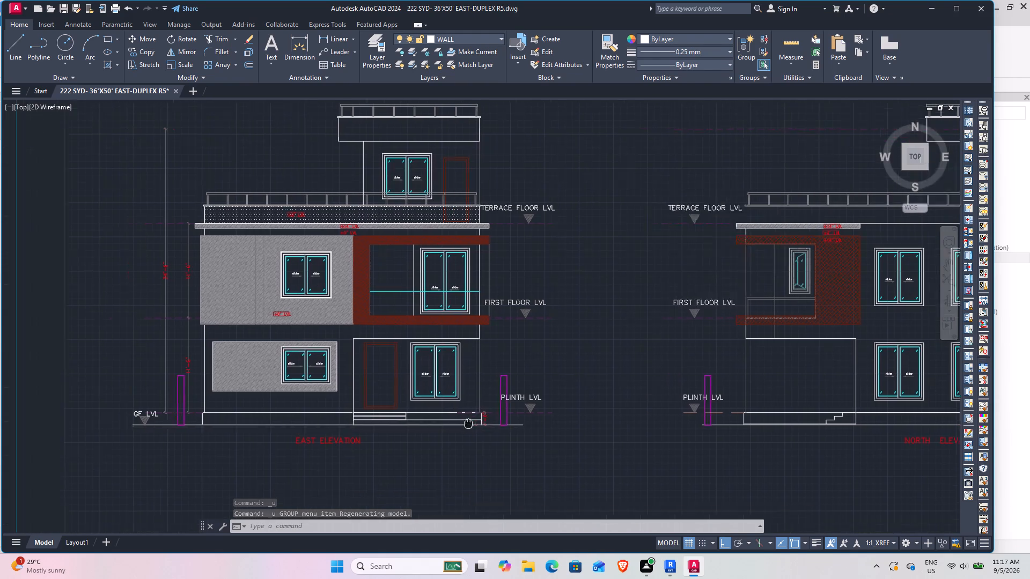
{"action": "middle_click_drag", "start_coordinate": [479, 421], "coordinate": [615, 394]}
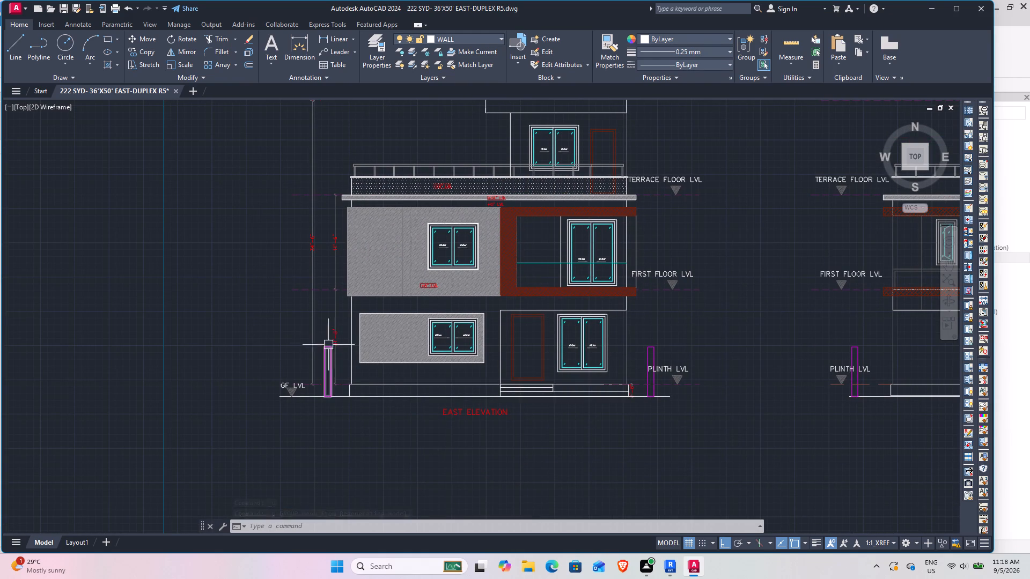
{"action": "middle_click_drag", "start_coordinate": [507, 390], "coordinate": [464, 374]}
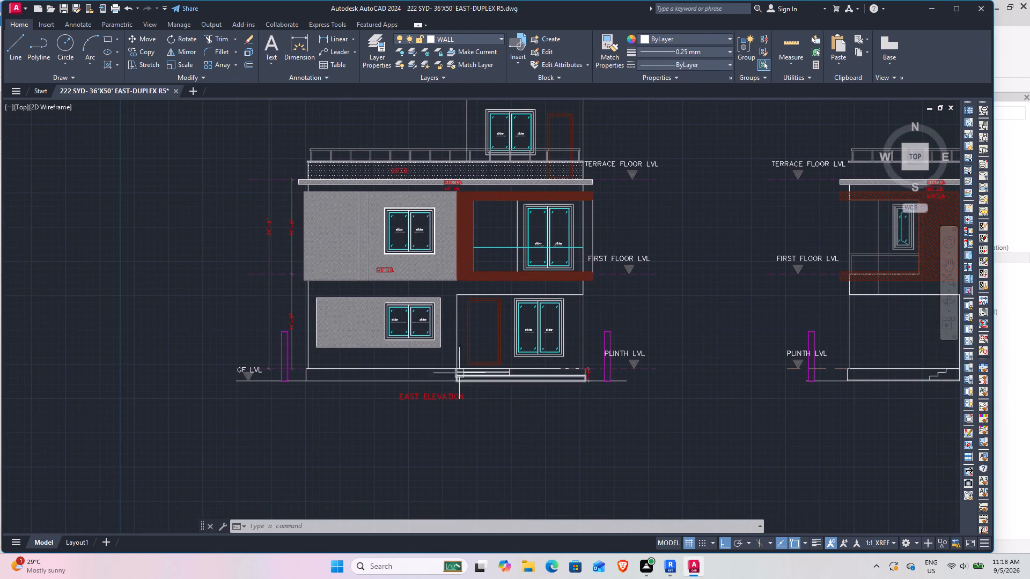
{"action": "scroll", "coordinate": [556, 387], "scroll_direction": "up", "scroll_amount": 3}
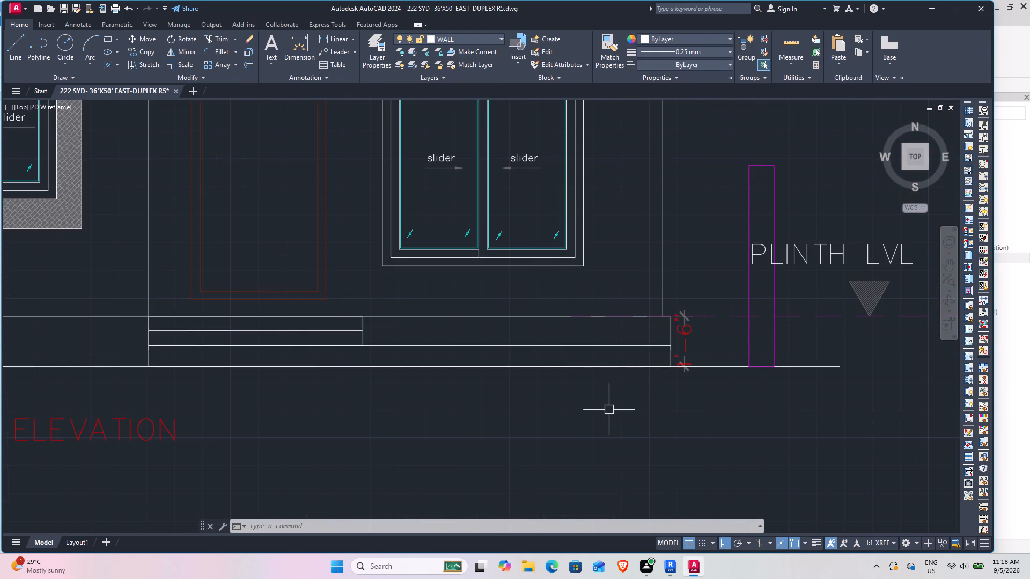
{"action": "scroll", "coordinate": [584, 418], "scroll_direction": "down", "scroll_amount": 1}
{"action": "middle_click_drag", "start_coordinate": [473, 421], "coordinate": [494, 405]}
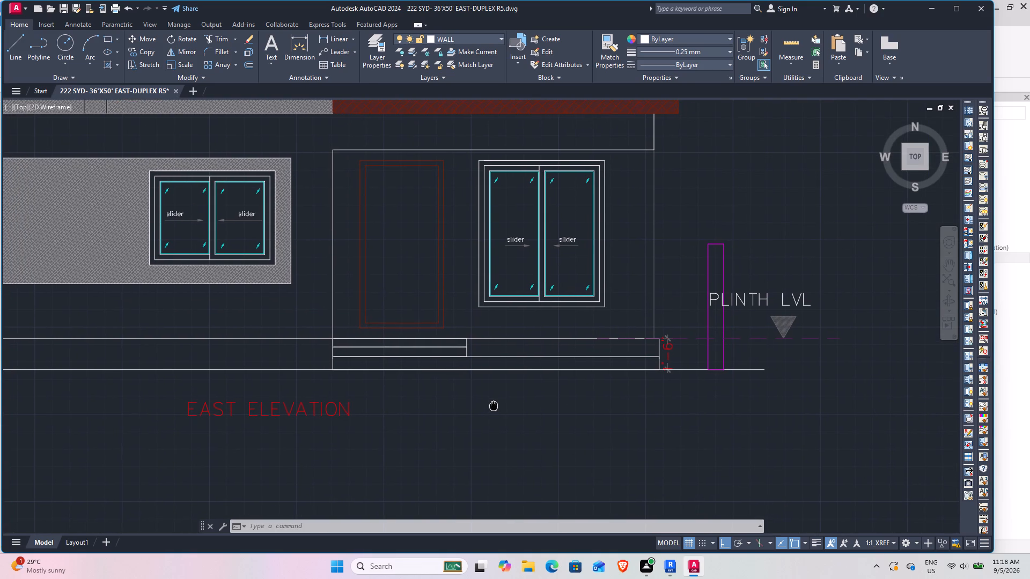
{"action": "scroll", "coordinate": [494, 405], "scroll_direction": "down", "scroll_amount": 3}
Examine the north elevation in AutoCAD, comparing the plinth, steps, ground level and floor levels.
{"action": "middle_click_drag", "start_coordinate": [600, 405], "coordinate": [366, 398]}
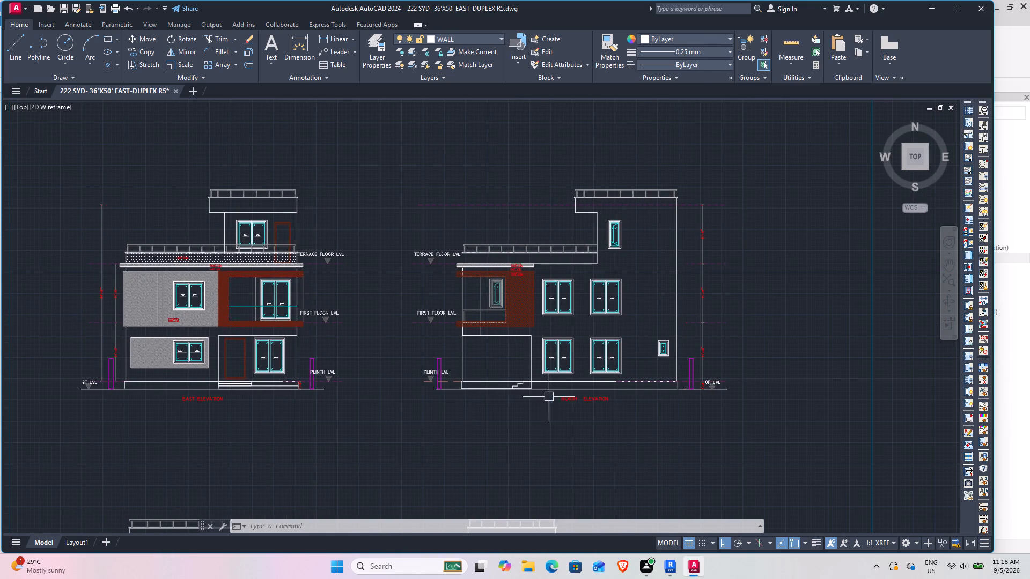
{"action": "scroll", "coordinate": [234, 370], "scroll_direction": "up", "scroll_amount": 2}
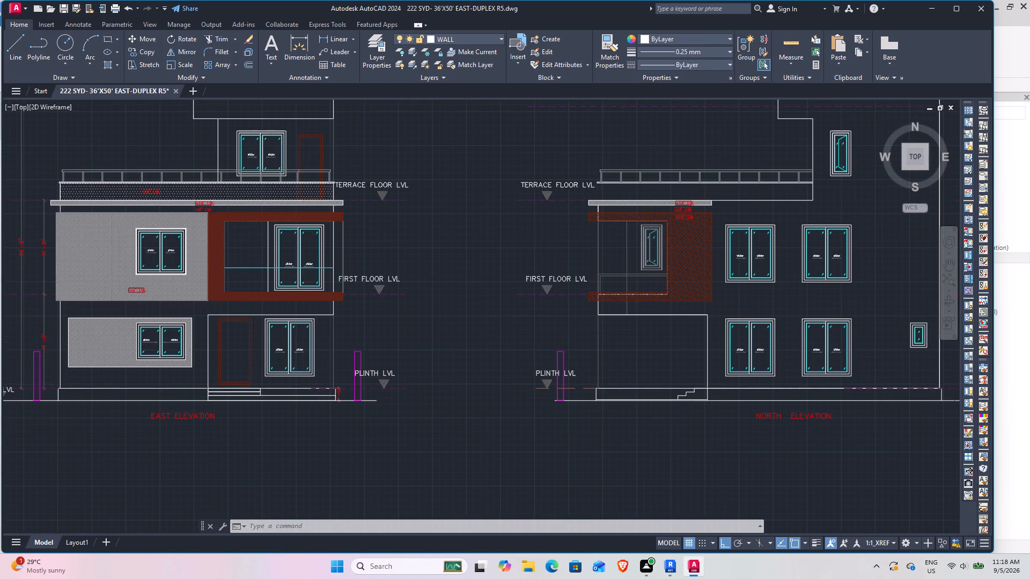
{"action": "scroll", "coordinate": [229, 371], "scroll_direction": "down", "scroll_amount": 3}
{"action": "middle_click_drag", "start_coordinate": [409, 380], "coordinate": [320, 380]}
{"action": "scroll", "coordinate": [339, 380], "scroll_direction": "up", "scroll_amount": 3}
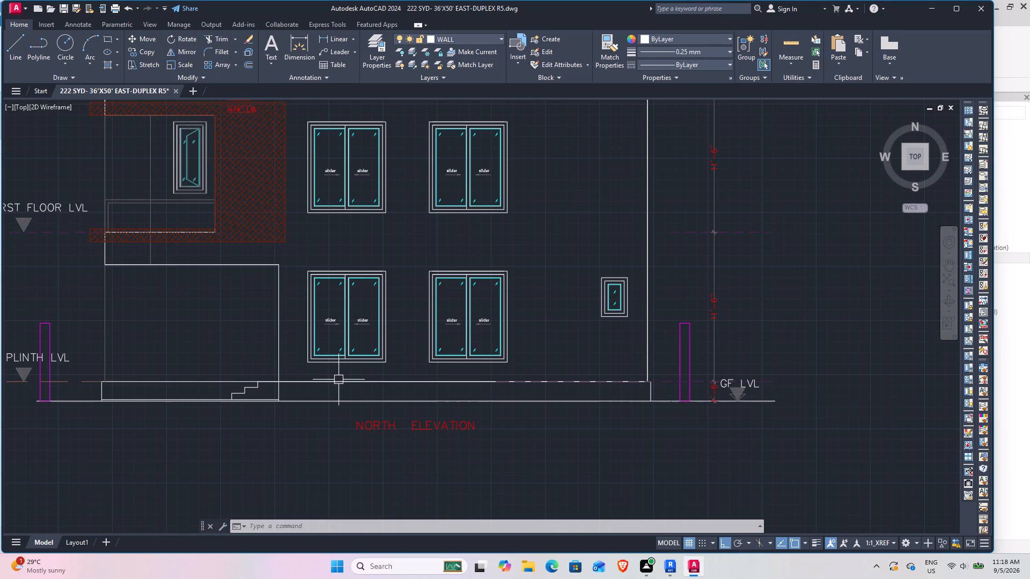
{"action": "middle_click_drag", "start_coordinate": [227, 426], "coordinate": [288, 437]}
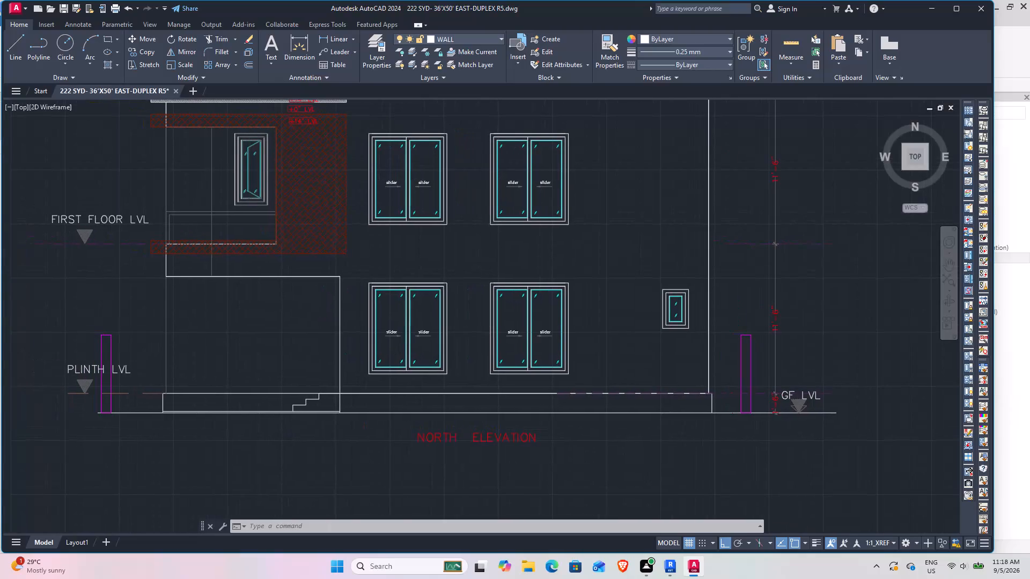
{"action": "middle_click_drag", "start_coordinate": [255, 329], "coordinate": [256, 376]}
{"action": "scroll", "coordinate": [256, 376], "scroll_direction": "down", "scroll_amount": 2}
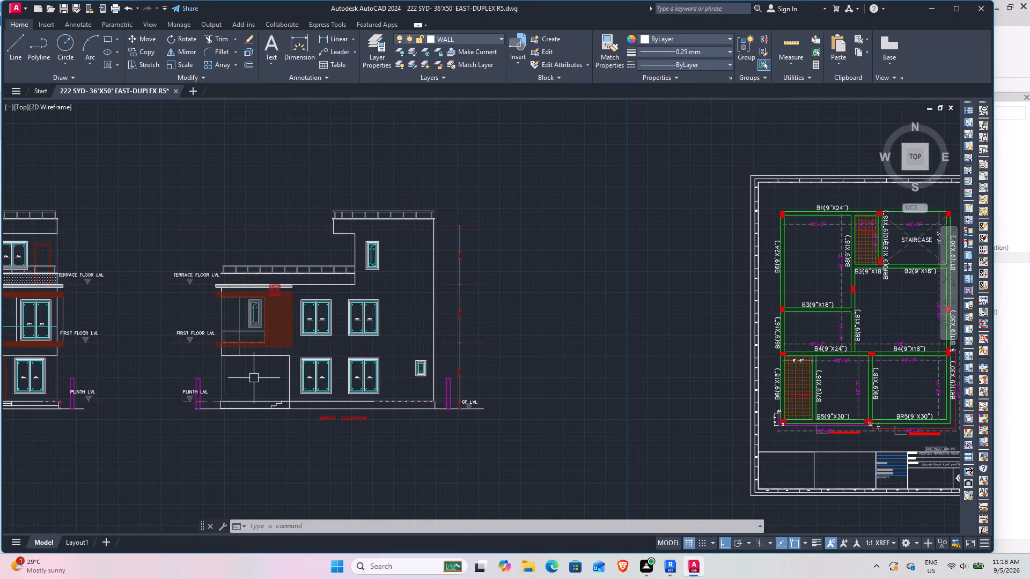
{"action": "scroll", "coordinate": [239, 301], "scroll_direction": "up", "scroll_amount": 3}
{"action": "scroll", "coordinate": [248, 387], "scroll_direction": "down", "scroll_amount": 2}
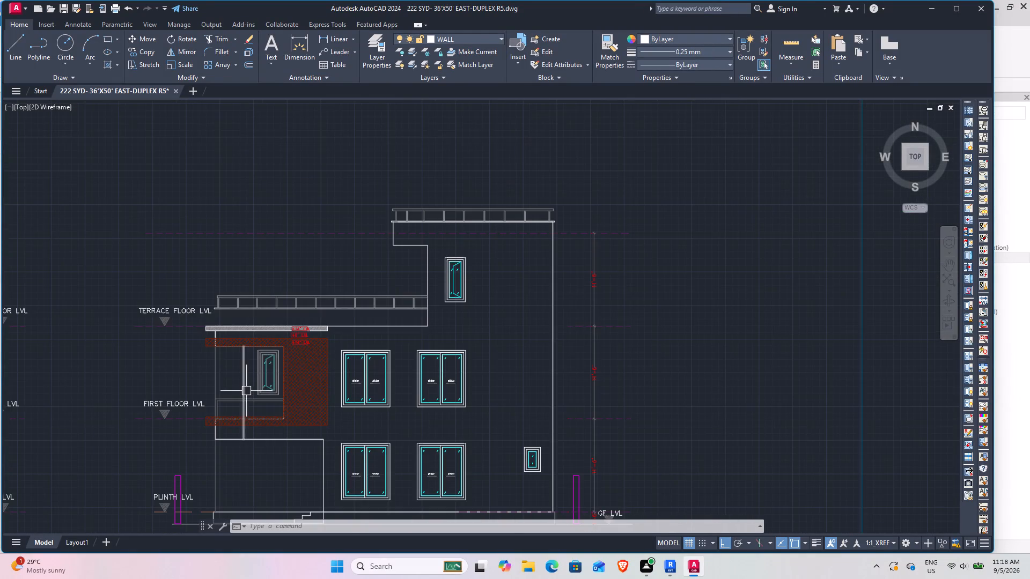
{"action": "middle_click_drag", "start_coordinate": [246, 391], "coordinate": [275, 337]}
{"action": "middle_click_drag", "start_coordinate": [343, 376], "coordinate": [358, 361]}
{"action": "scroll", "coordinate": [426, 302], "scroll_direction": "up", "scroll_amount": 2}
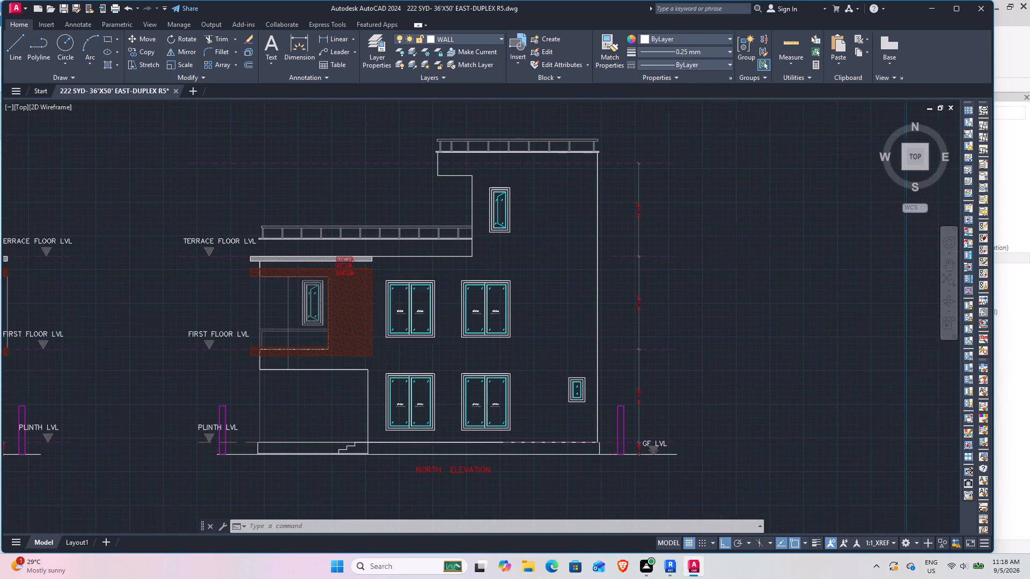
{"action": "scroll", "coordinate": [426, 302], "scroll_direction": "up", "scroll_amount": 1}
{"action": "scroll", "coordinate": [234, 358], "scroll_direction": "down", "scroll_amount": 3}
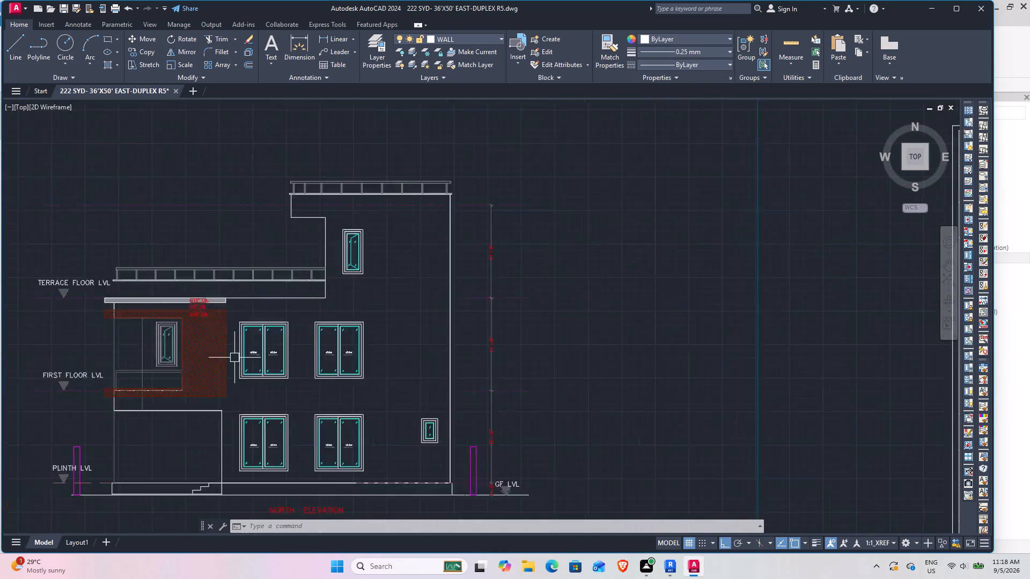
{"action": "scroll", "coordinate": [234, 358], "scroll_direction": "down", "scroll_amount": 1}
{"action": "middle_click_drag", "start_coordinate": [228, 362], "coordinate": [274, 341]}
{"action": "scroll", "coordinate": [264, 405], "scroll_direction": "up", "scroll_amount": 2}
{"action": "middle_click_drag", "start_coordinate": [201, 418], "coordinate": [236, 404]}
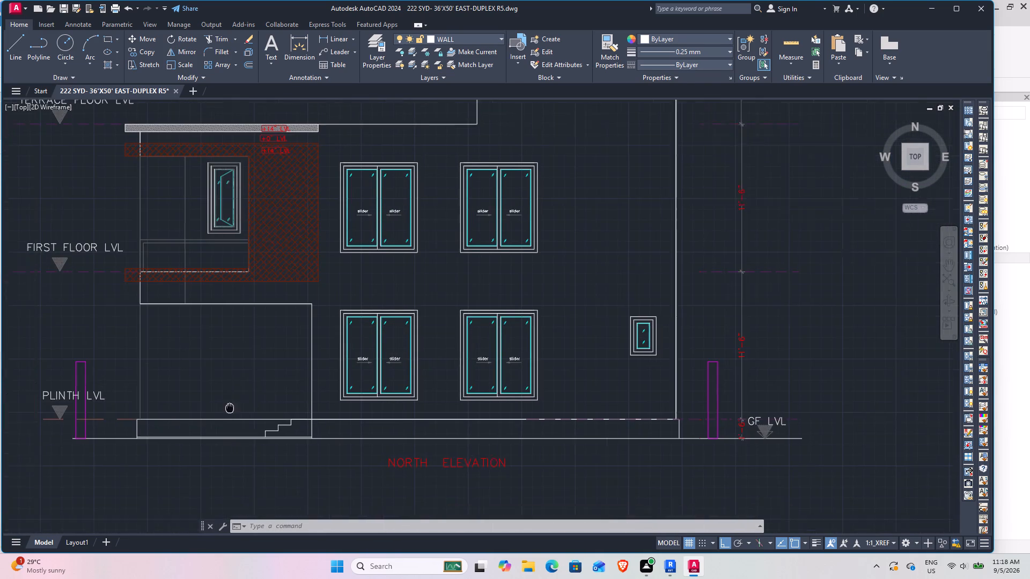
{"action": "middle_click_drag", "start_coordinate": [236, 404], "coordinate": [268, 394]}
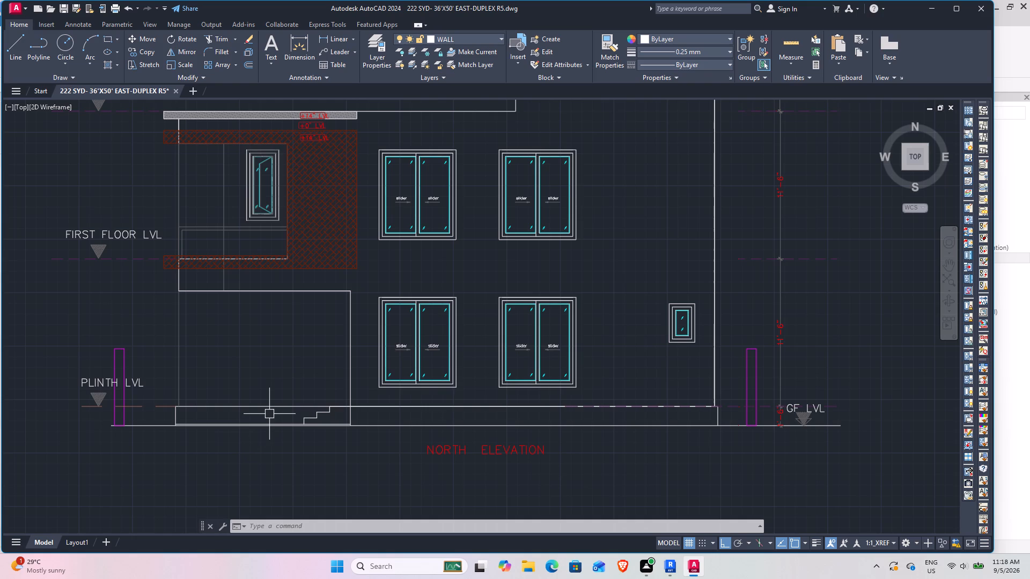
Back in Revit, create a Generic - 12" floor on GL as a rectangle about 40' by 50' along the outer plot boundary, and show it in 3D.
{"action": "left_click", "coordinate": [669, 569]}
{"action": "left_click", "coordinate": [672, 569]}
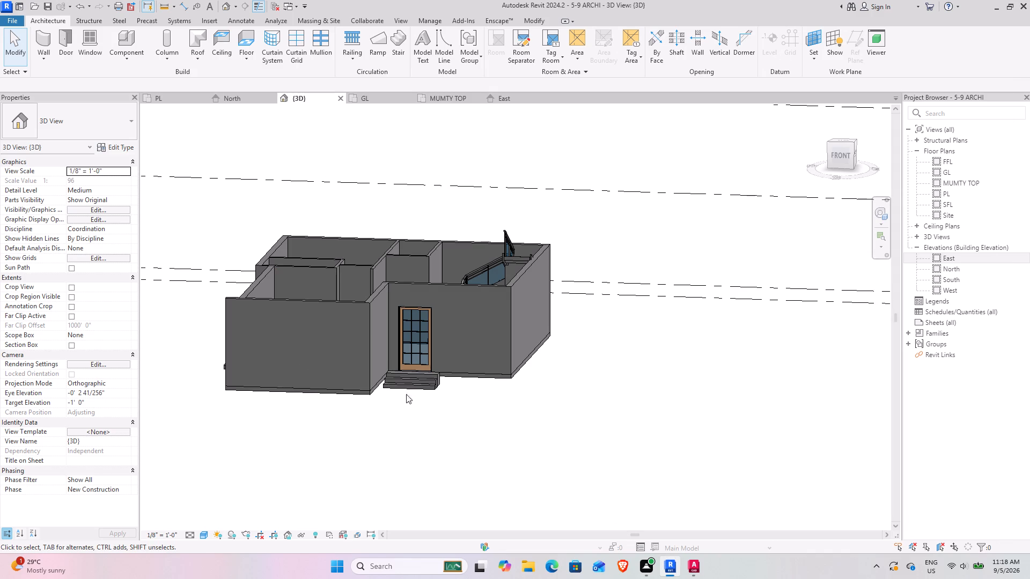
{"action": "left_click", "coordinate": [381, 98]}
{"action": "scroll", "coordinate": [364, 263], "scroll_direction": "down", "scroll_amount": 4}
{"action": "scroll", "coordinate": [319, 310], "scroll_direction": "down", "scroll_amount": 4}
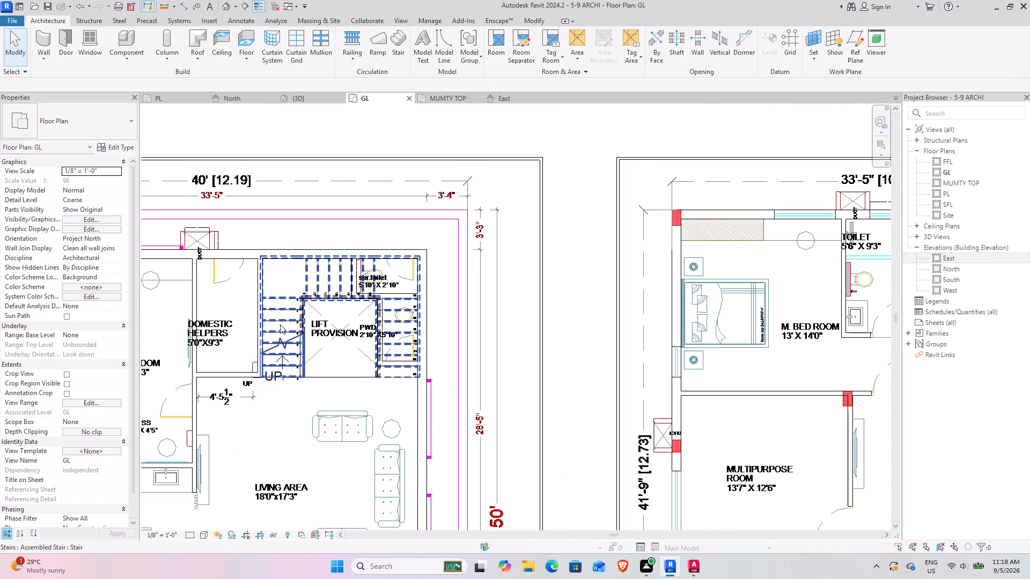
{"action": "middle_click_drag", "start_coordinate": [280, 324], "coordinate": [445, 198]}
{"action": "scroll", "coordinate": [444, 201], "scroll_direction": "down", "scroll_amount": 4}
{"action": "middle_click_drag", "start_coordinate": [370, 262], "coordinate": [380, 267]}
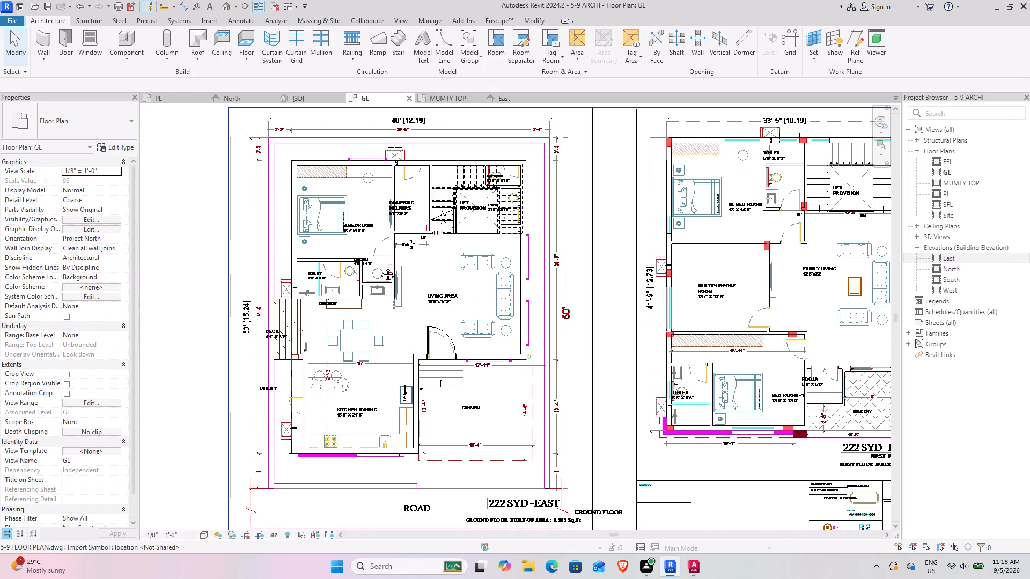
{"action": "middle_click_drag", "start_coordinate": [380, 267], "coordinate": [430, 273]}
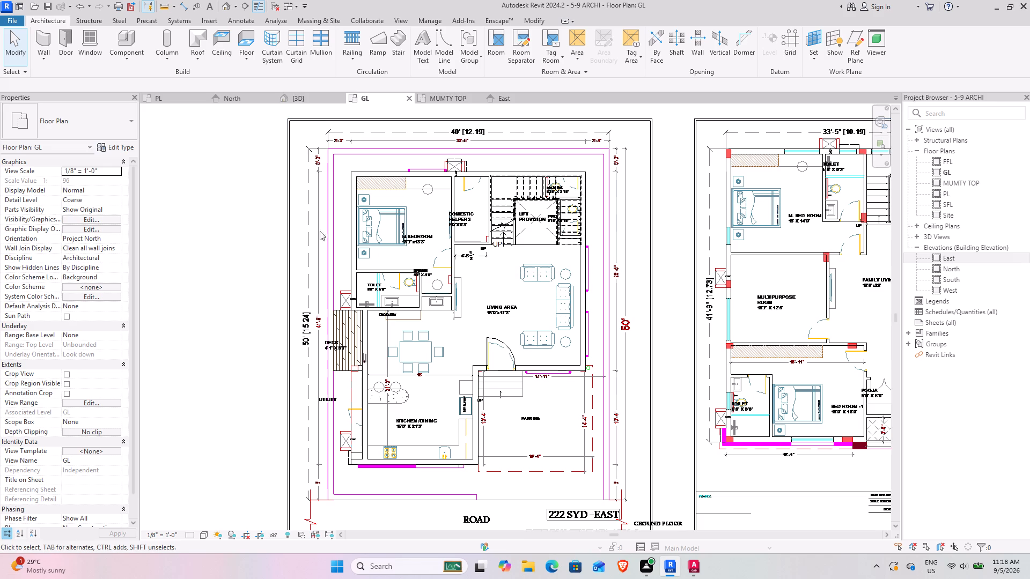
{"action": "left_click", "coordinate": [244, 36]}
{"action": "left_click", "coordinate": [57, 118]}
{"action": "left_click", "coordinate": [57, 118]}
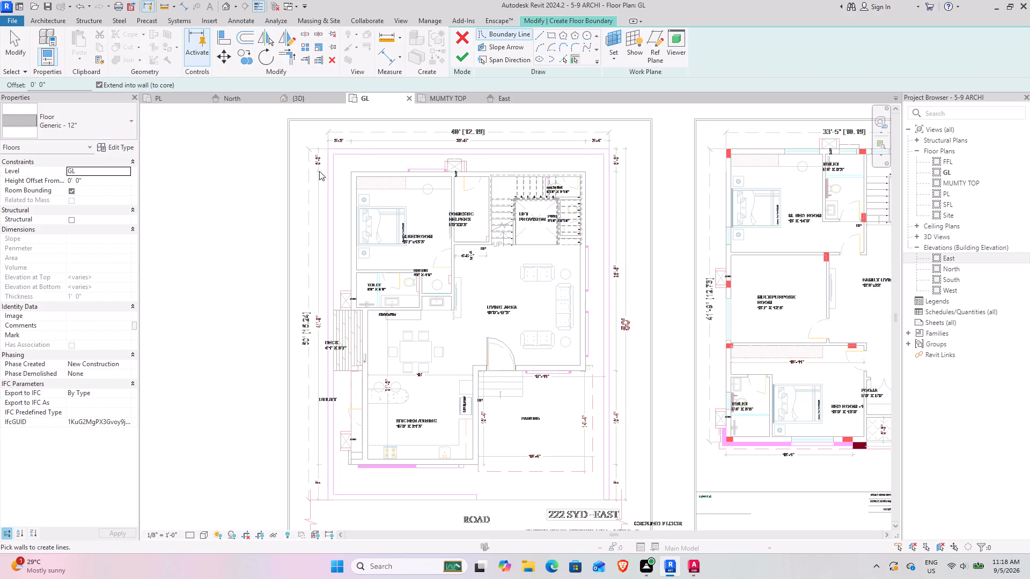
{"action": "left_click", "coordinate": [549, 39]}
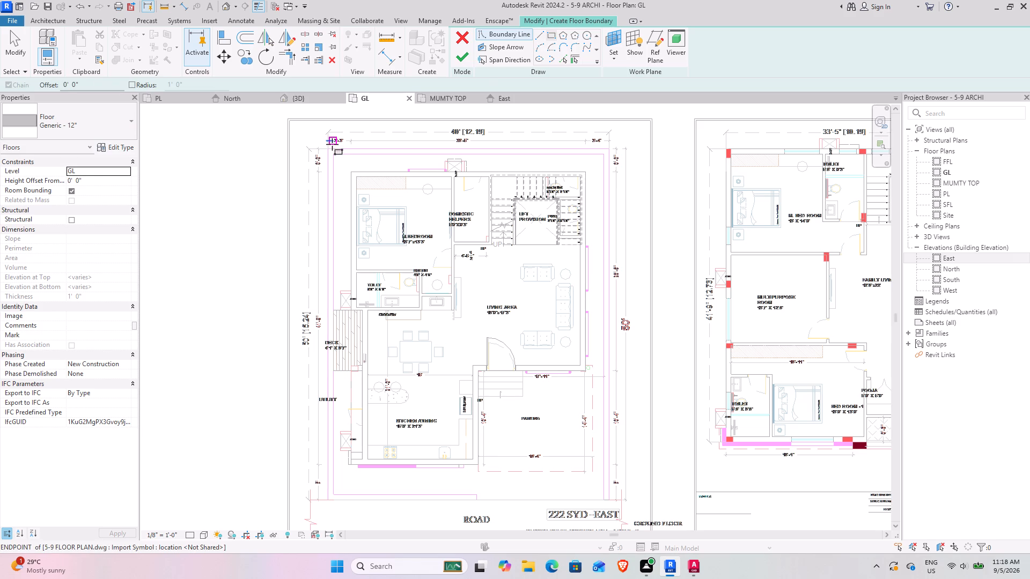
{"action": "left_click", "coordinate": [327, 150]}
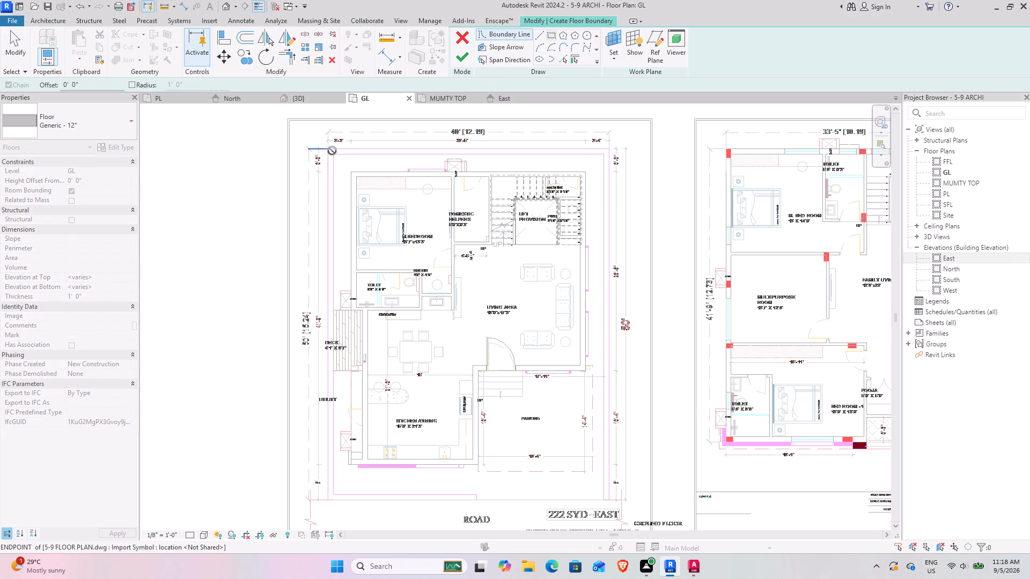
{"action": "left_click", "coordinate": [609, 501]}
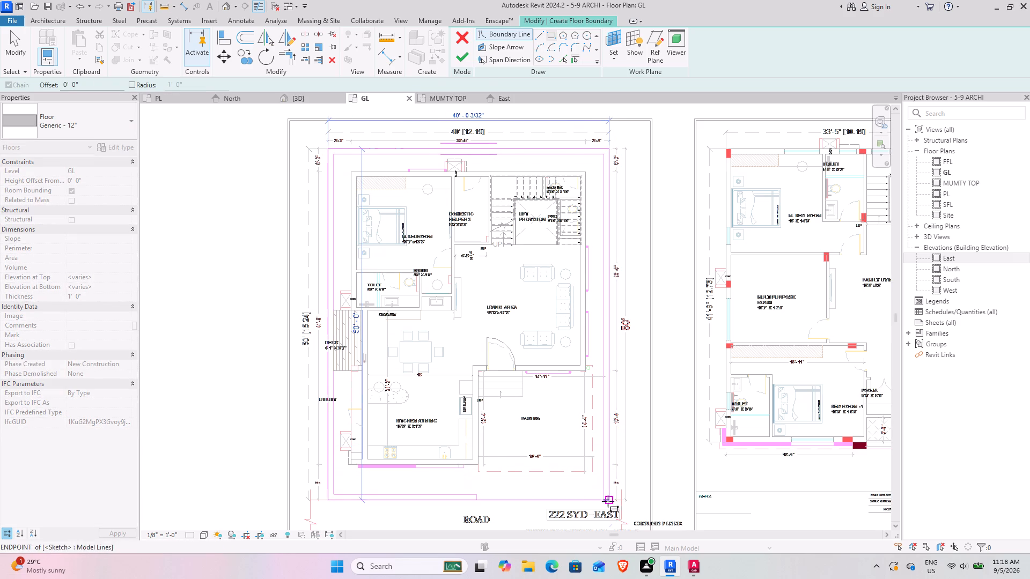
{"action": "left_click", "coordinate": [458, 55]}
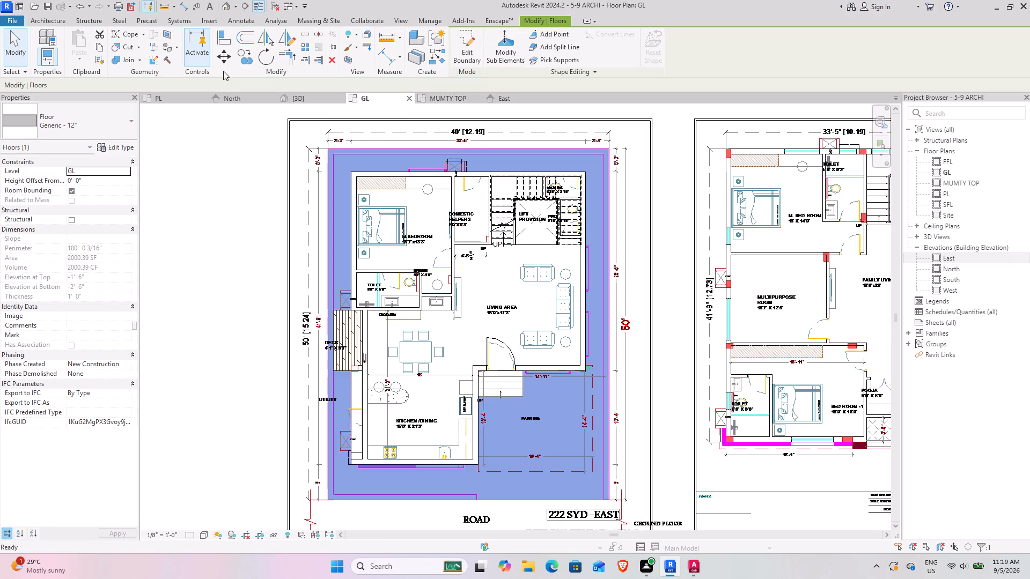
{"action": "left_click", "coordinate": [302, 100]}
{"action": "left_click", "coordinate": [614, 385]}
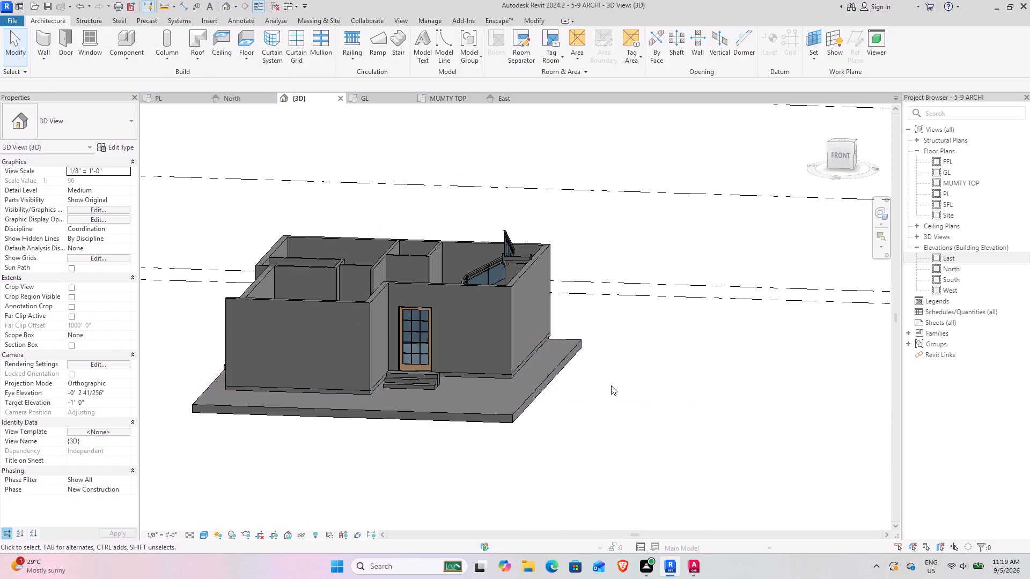
Switch to AutoCAD and examine the east and north elevations' floor levels, facade projections and openings.
{"action": "middle_click_drag", "start_coordinate": [602, 385], "coordinate": [557, 364], "text": "shift"}
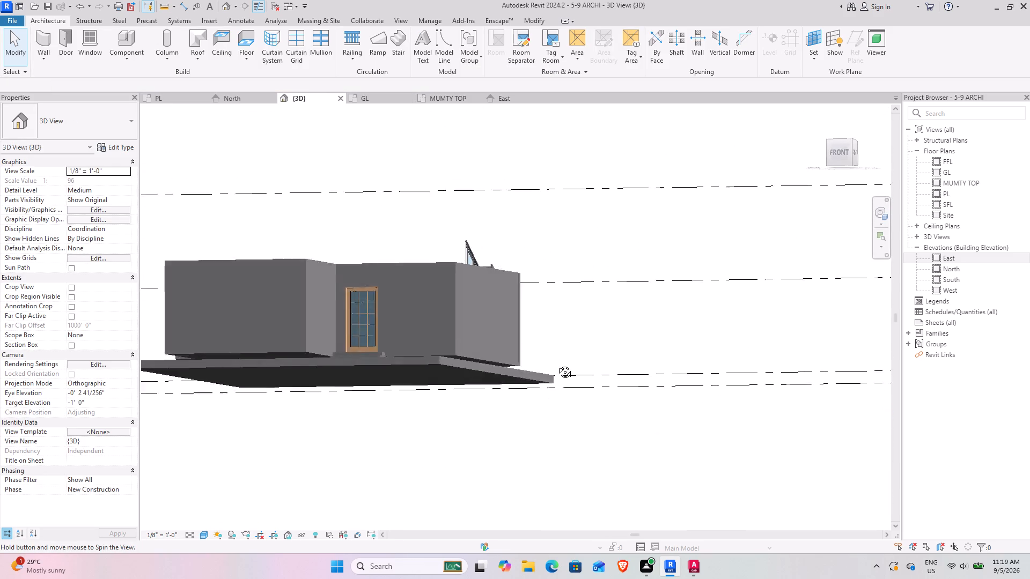
{"action": "middle_click_drag", "start_coordinate": [557, 364], "coordinate": [518, 401], "text": "shift"}
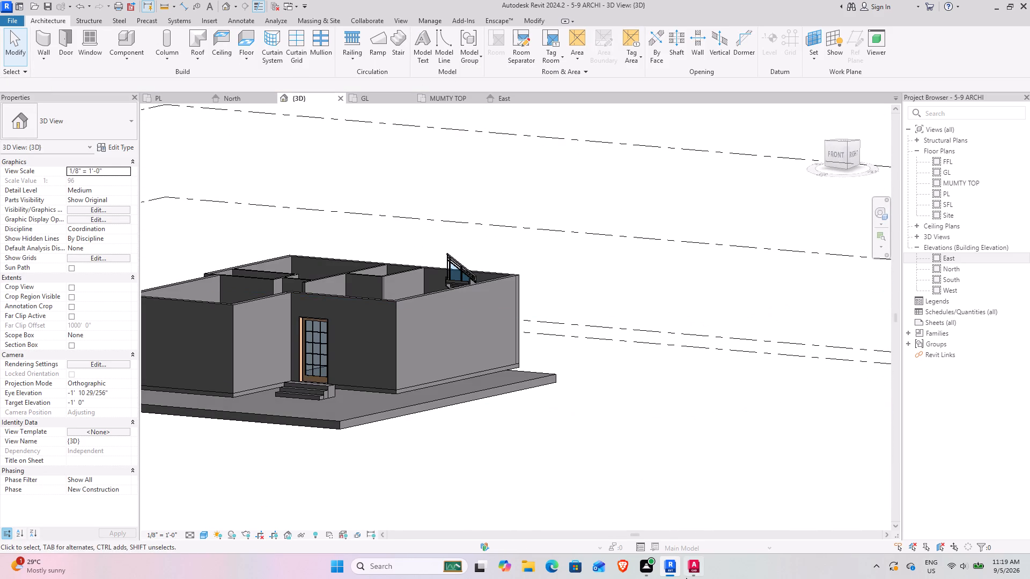
{"action": "left_click", "coordinate": [688, 570]}
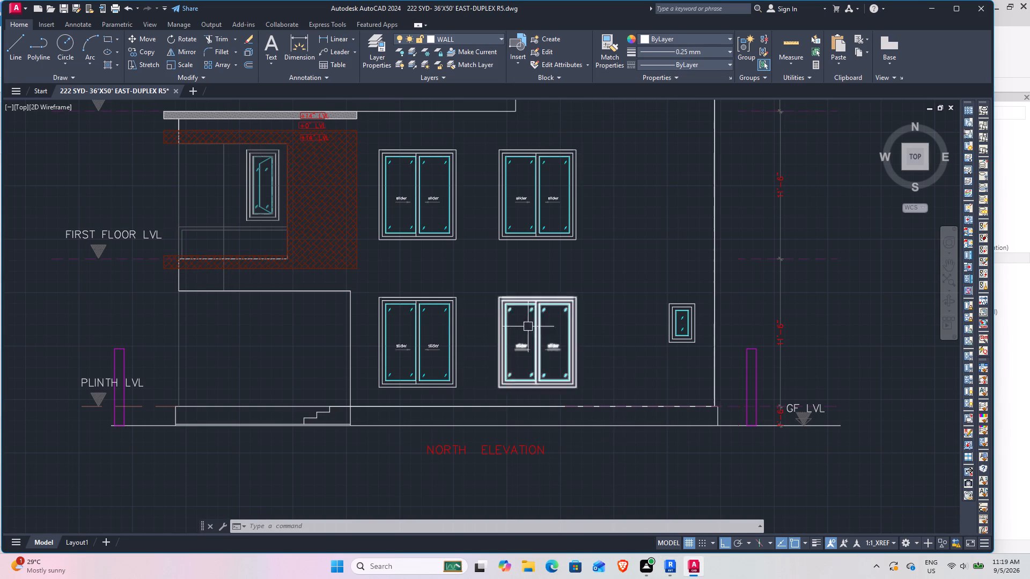
{"action": "scroll", "coordinate": [510, 324], "scroll_direction": "down", "scroll_amount": 4}
{"action": "scroll", "coordinate": [335, 340], "scroll_direction": "up", "scroll_amount": 4}
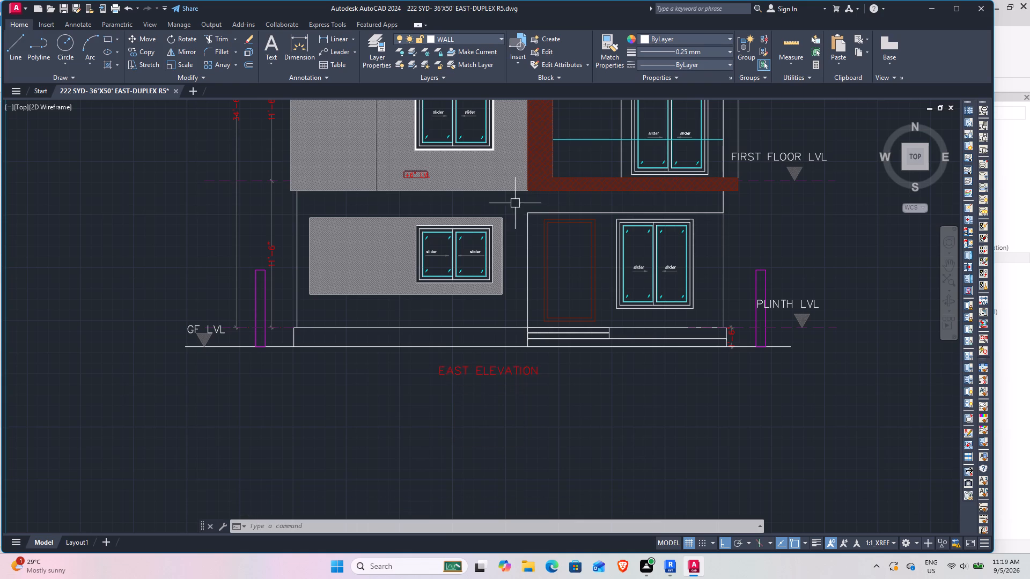
{"action": "scroll", "coordinate": [506, 182], "scroll_direction": "down", "scroll_amount": 3}
{"action": "middle_click_drag", "start_coordinate": [454, 234], "coordinate": [360, 328]}
{"action": "scroll", "coordinate": [417, 243], "scroll_direction": "up", "scroll_amount": 3}
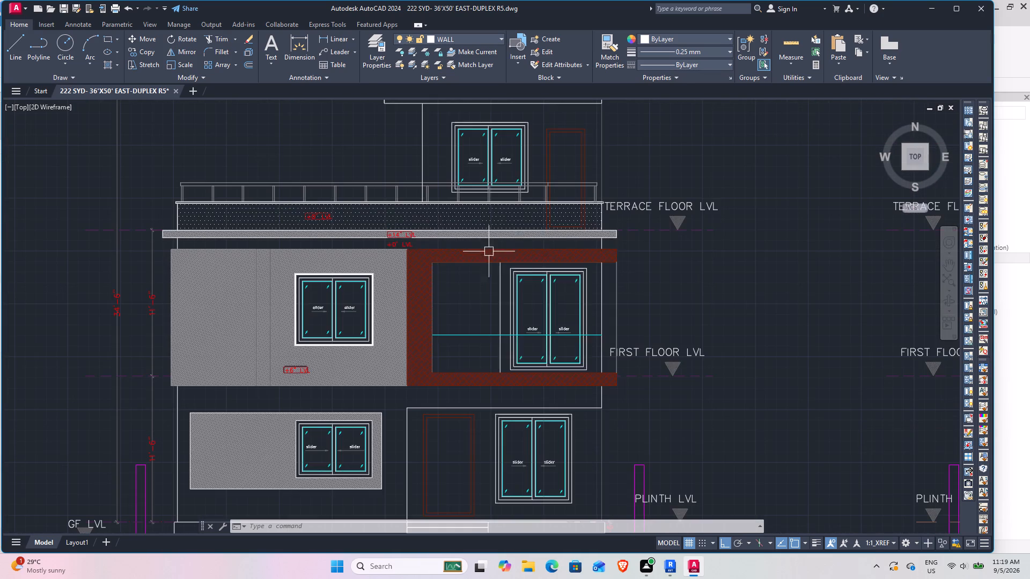
{"action": "scroll", "coordinate": [403, 243], "scroll_direction": "up", "scroll_amount": 1}
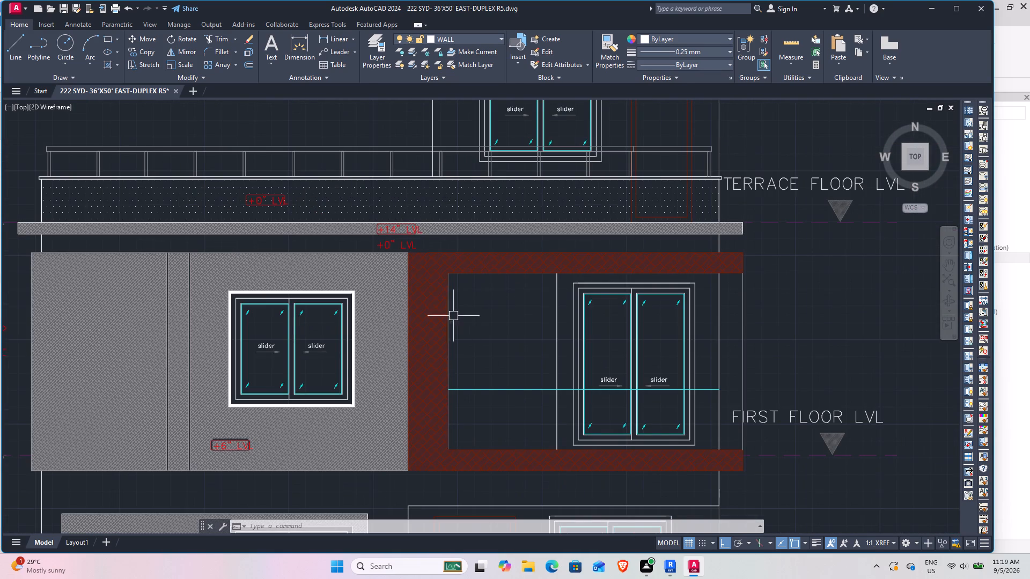
{"action": "scroll", "coordinate": [400, 283], "scroll_direction": "down", "scroll_amount": 1}
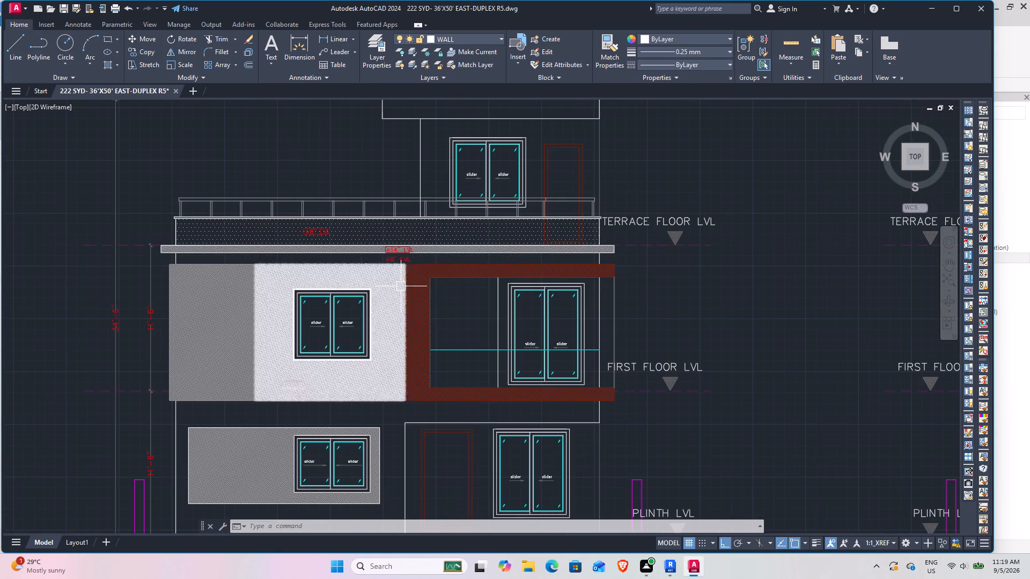
{"action": "middle_click_drag", "start_coordinate": [432, 311], "coordinate": [439, 261]}
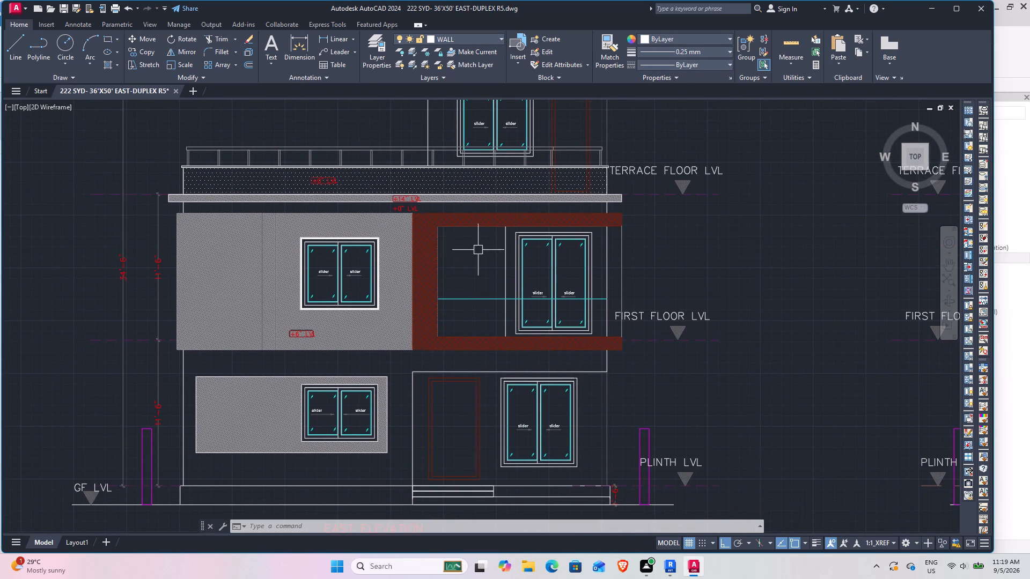
{"action": "scroll", "coordinate": [405, 324], "scroll_direction": "down", "scroll_amount": 3}
{"action": "scroll", "coordinate": [637, 310], "scroll_direction": "up", "scroll_amount": 3}
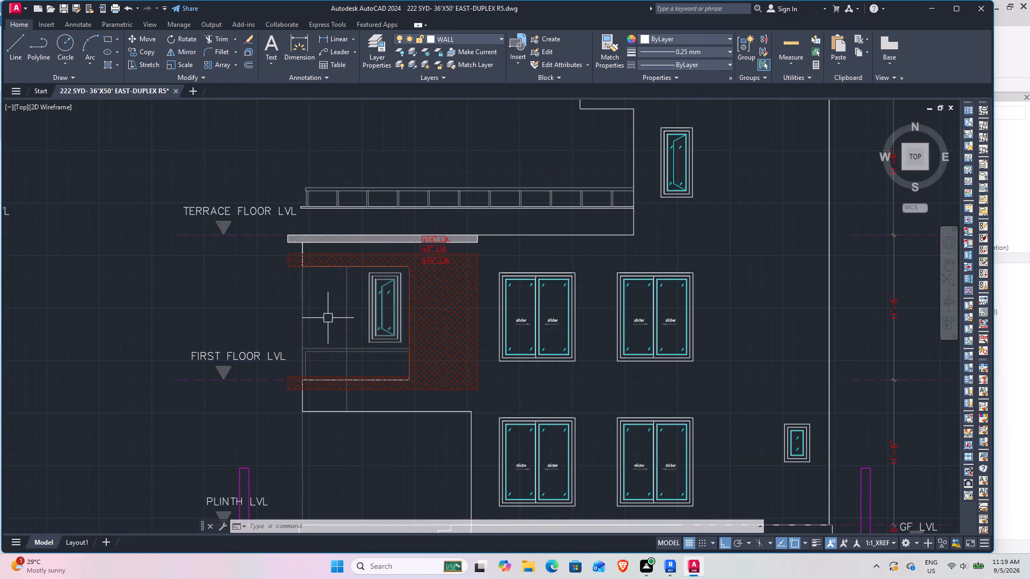
{"action": "middle_click_drag", "start_coordinate": [253, 348], "coordinate": [339, 332]}
{"action": "scroll", "coordinate": [347, 331], "scroll_direction": "down", "scroll_amount": 2}
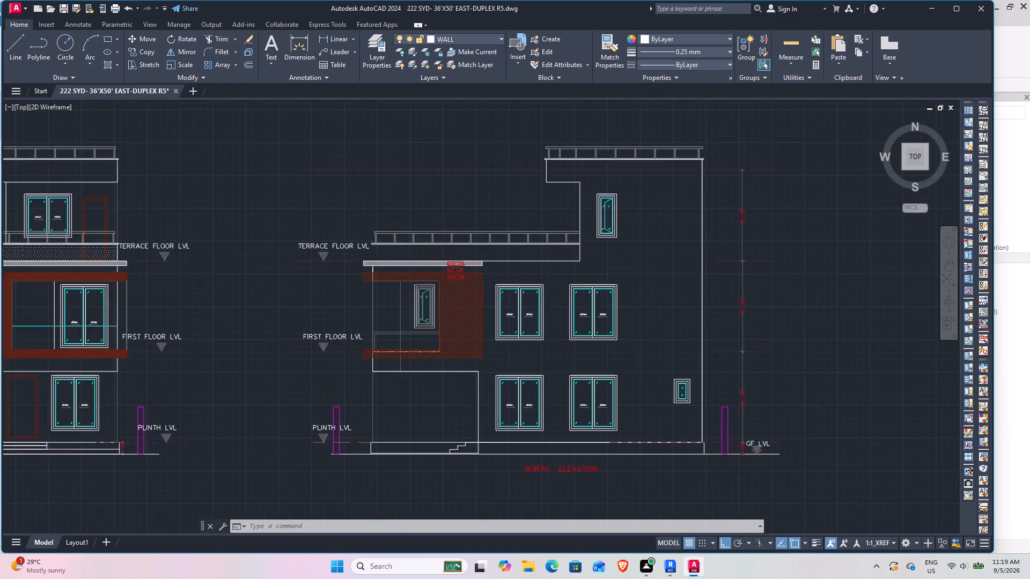
Examine the site levels drawing, focusing on the road, plinth and ground levels in Section AA'.
{"action": "middle_click_drag", "start_coordinate": [384, 330], "coordinate": [782, 314]}
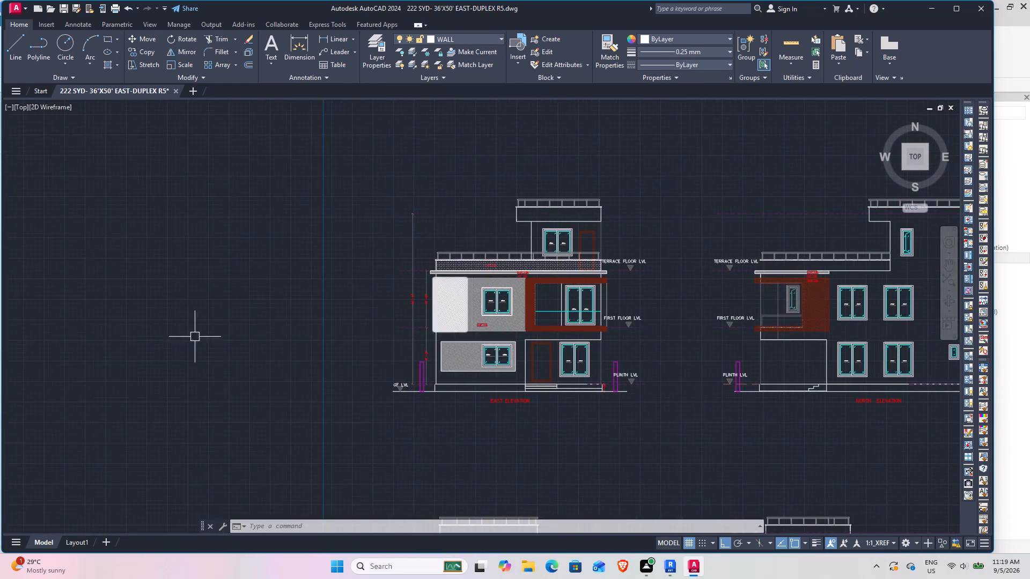
{"action": "middle_click_drag", "start_coordinate": [129, 352], "coordinate": [551, 352]}
{"action": "scroll", "coordinate": [554, 351], "scroll_direction": "down", "scroll_amount": 1}
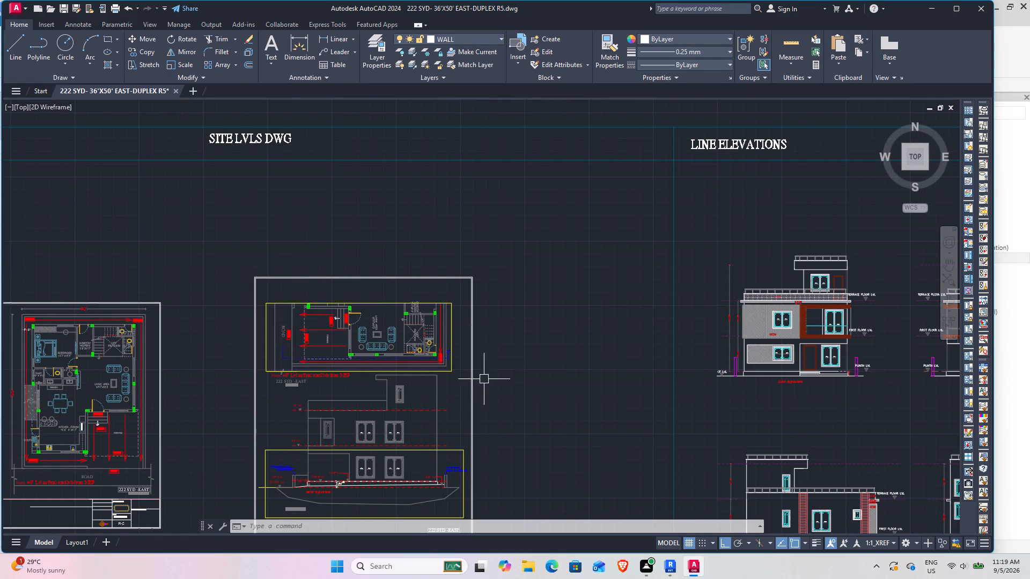
{"action": "middle_click_drag", "start_coordinate": [527, 411], "coordinate": [562, 323]}
{"action": "scroll", "coordinate": [350, 363], "scroll_direction": "up", "scroll_amount": 1}
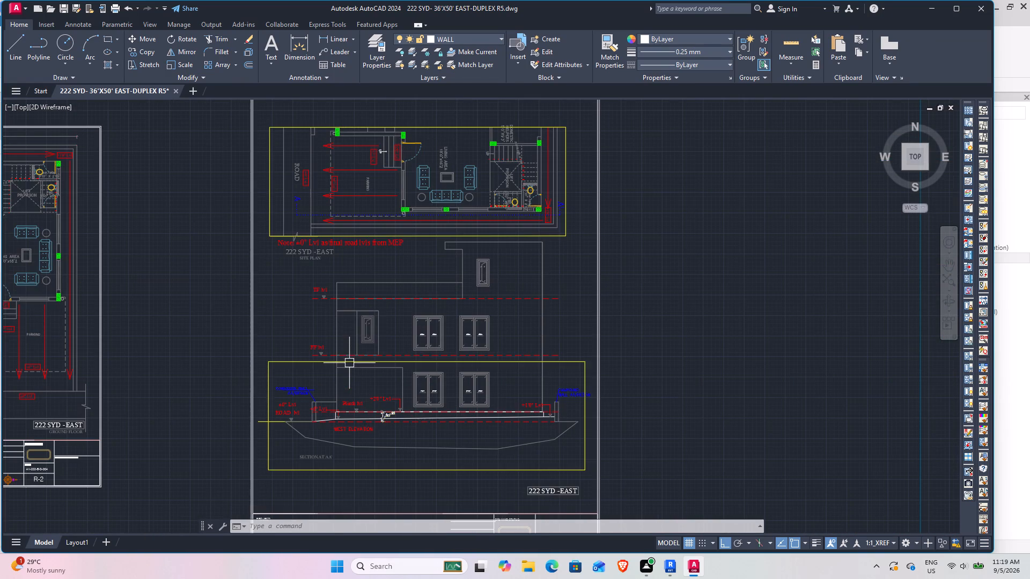
{"action": "scroll", "coordinate": [329, 298], "scroll_direction": "up", "scroll_amount": 1}
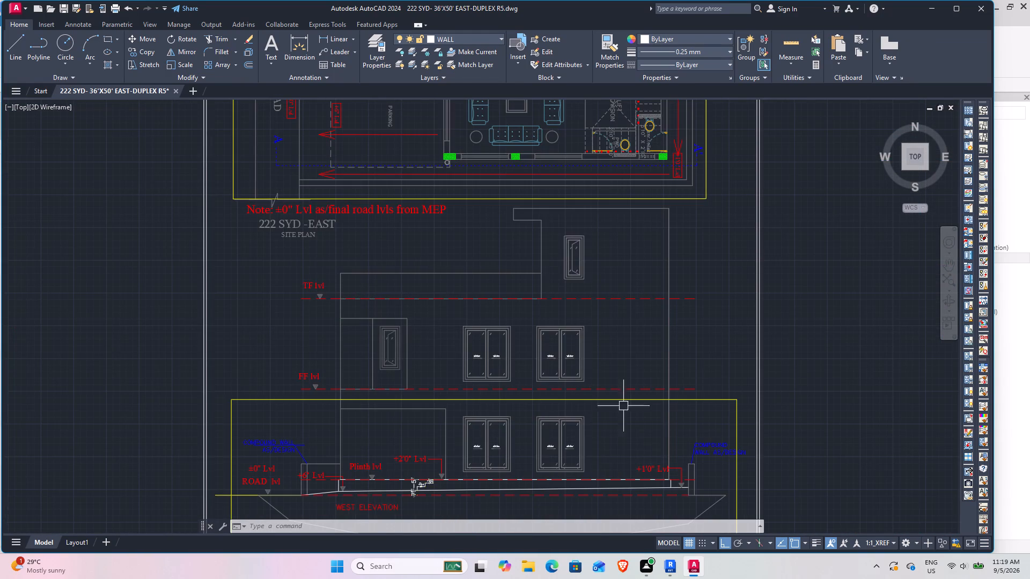
{"action": "middle_click_drag", "start_coordinate": [613, 411], "coordinate": [562, 342]}
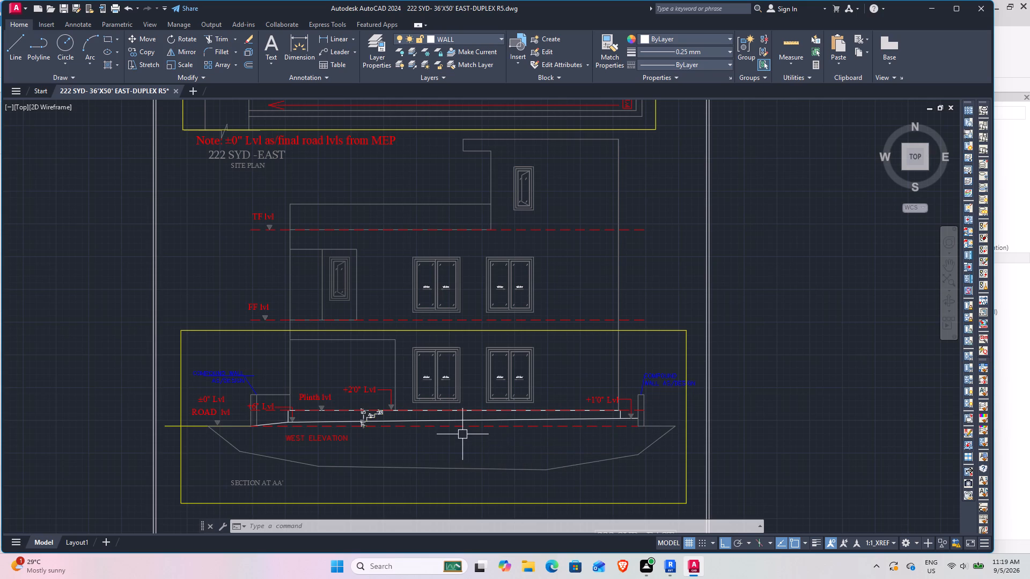
{"action": "scroll", "coordinate": [462, 416], "scroll_direction": "down", "scroll_amount": 2}
Examine the lower pair of line elevations, including the facade projection levels near the terrace floor and the plinth steps.
{"action": "middle_click_drag", "start_coordinate": [659, 361], "coordinate": [333, 314]}
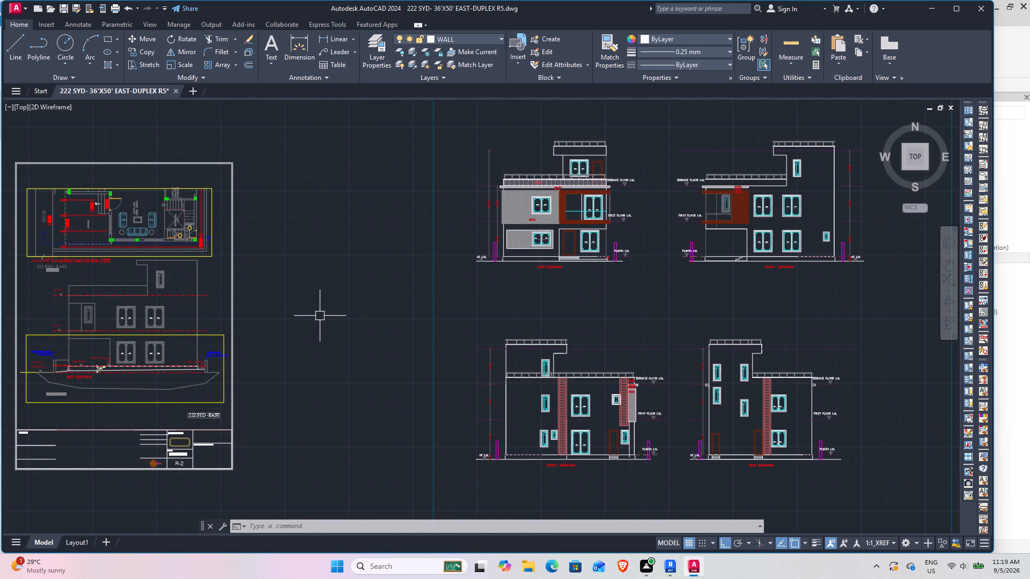
{"action": "middle_click_drag", "start_coordinate": [671, 305], "coordinate": [588, 316]}
{"action": "middle_click_drag", "start_coordinate": [523, 429], "coordinate": [452, 328]}
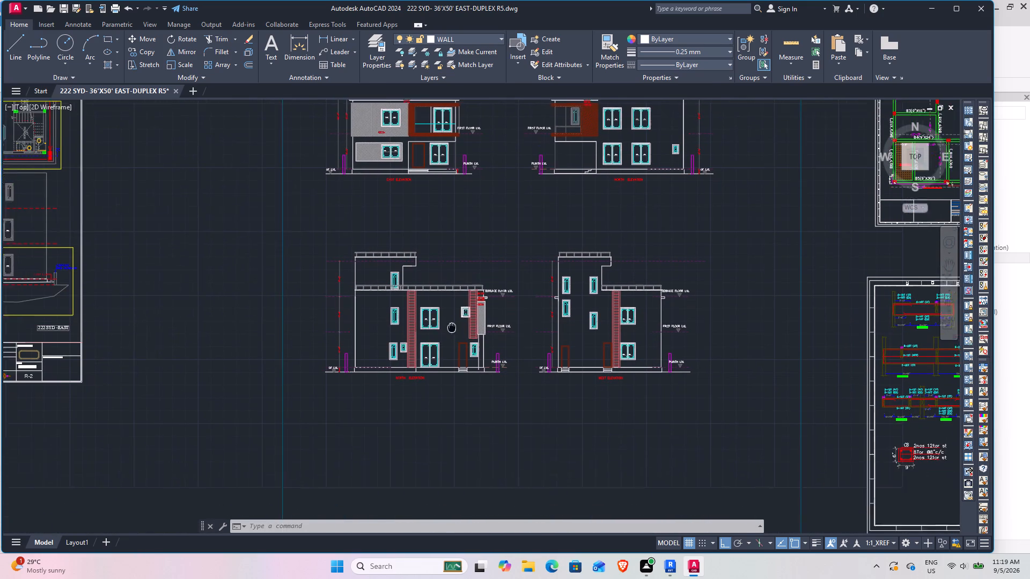
{"action": "middle_click_drag", "start_coordinate": [452, 328], "coordinate": [445, 318]}
{"action": "scroll", "coordinate": [474, 305], "scroll_direction": "up", "scroll_amount": 1}
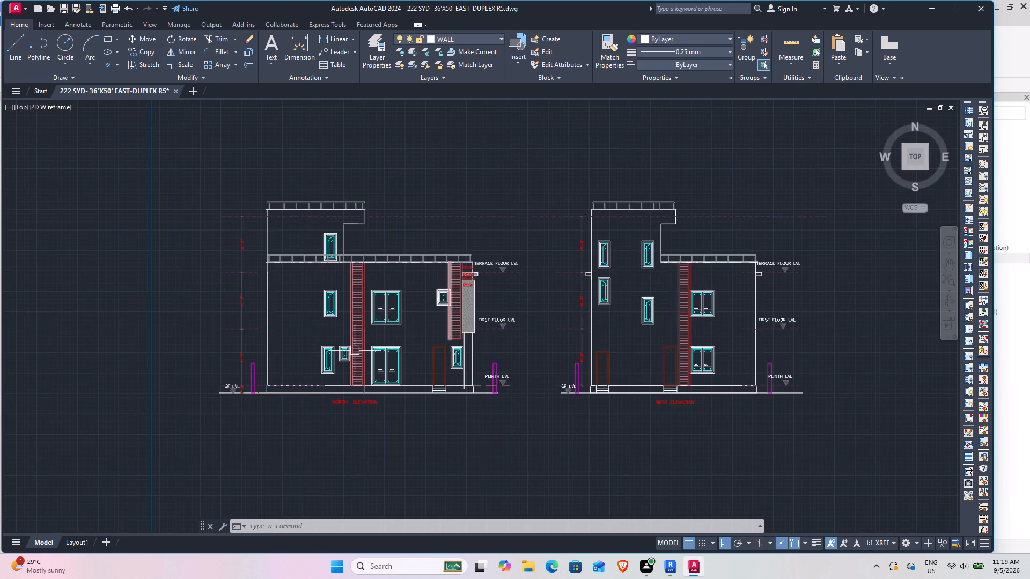
{"action": "scroll", "coordinate": [238, 415], "scroll_direction": "up", "scroll_amount": 1}
{"action": "middle_click_drag", "start_coordinate": [388, 377], "coordinate": [275, 426]}
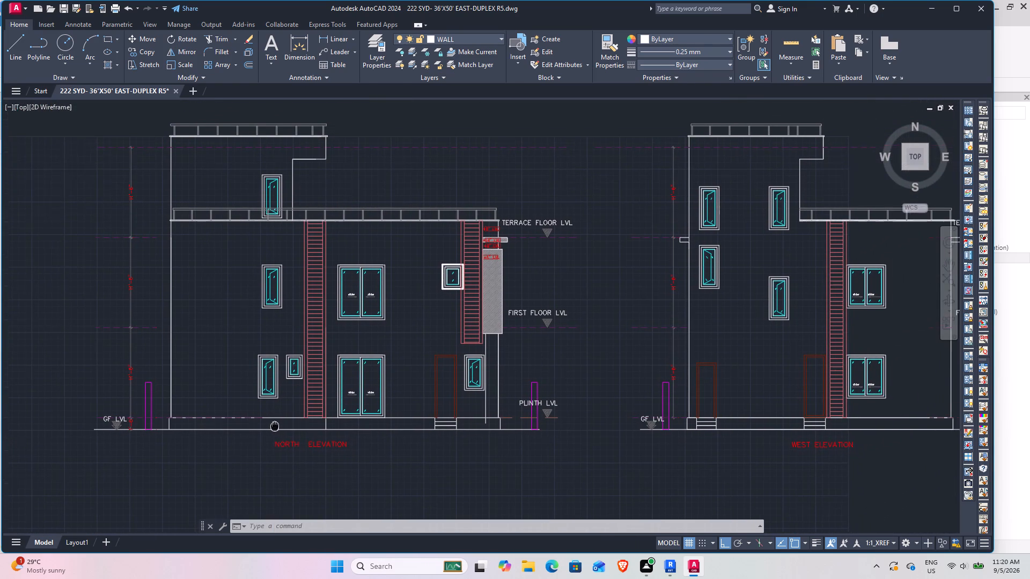
{"action": "middle_click_drag", "start_coordinate": [275, 426], "coordinate": [273, 427]}
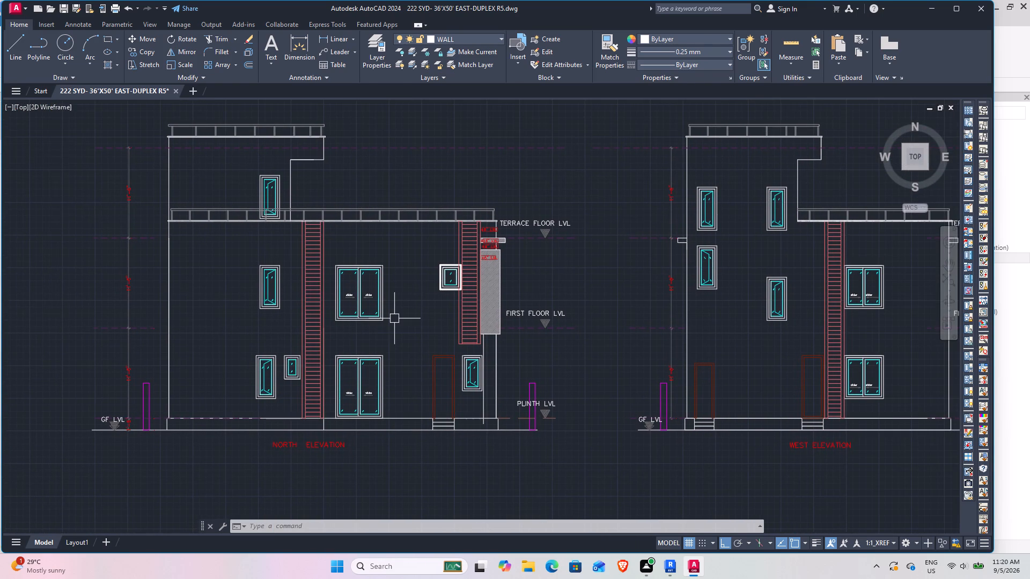
{"action": "scroll", "coordinate": [511, 253], "scroll_direction": "up", "scroll_amount": 3}
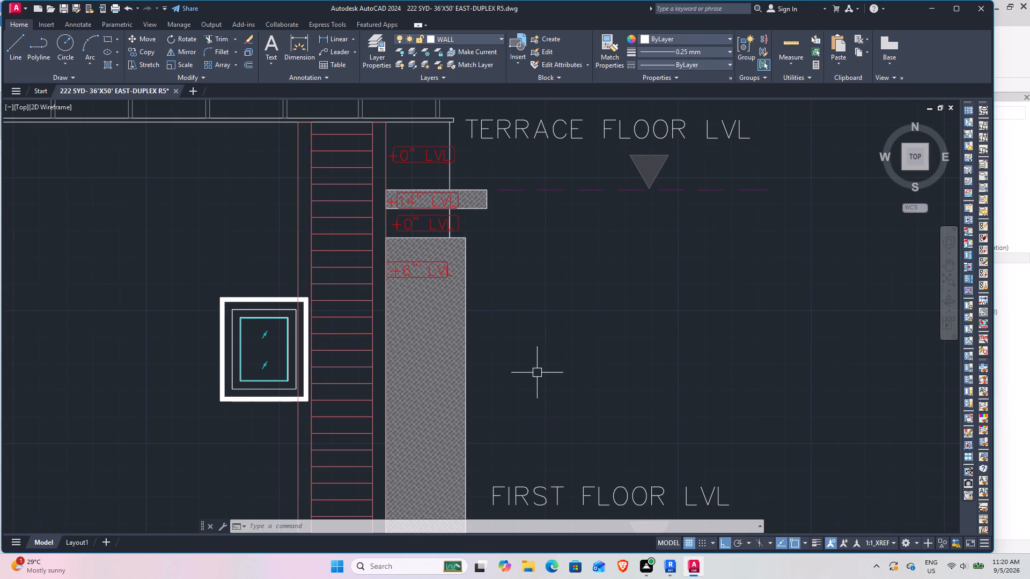
{"action": "scroll", "coordinate": [538, 373], "scroll_direction": "down", "scroll_amount": 1}
{"action": "middle_click_drag", "start_coordinate": [521, 377], "coordinate": [444, 326]}
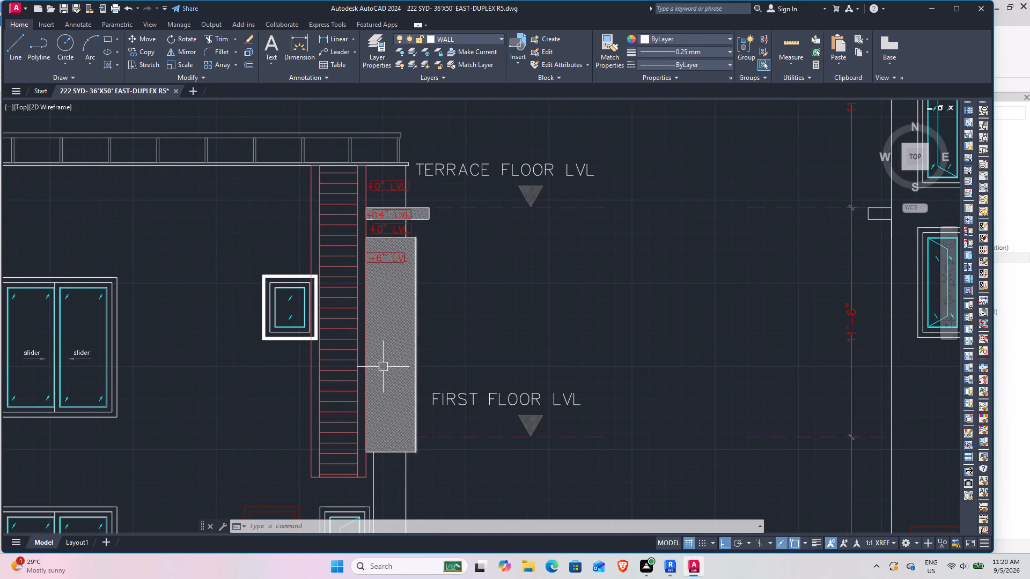
{"action": "scroll", "coordinate": [472, 283], "scroll_direction": "down", "scroll_amount": 2}
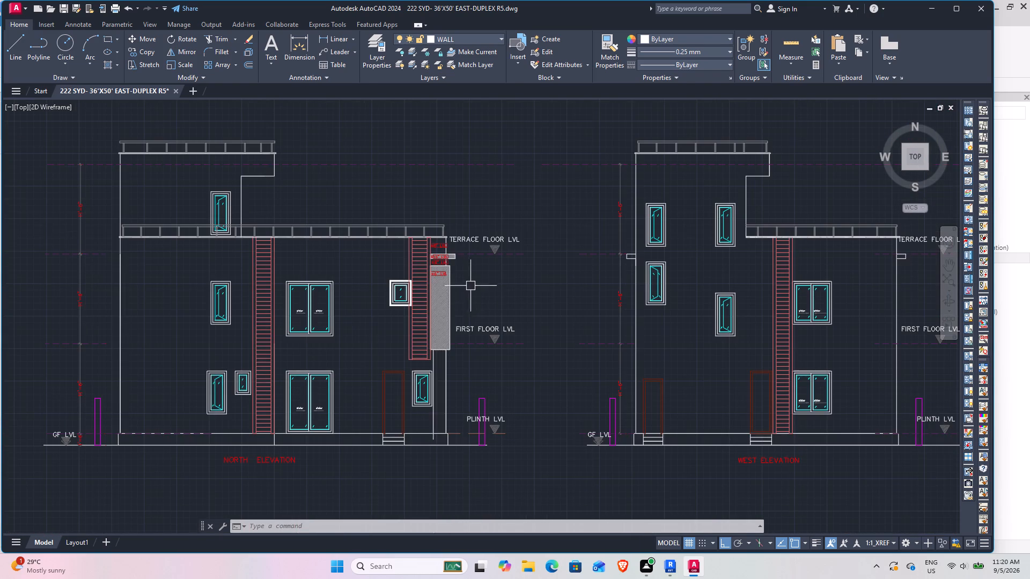
{"action": "scroll", "coordinate": [421, 249], "scroll_direction": "up", "scroll_amount": 4}
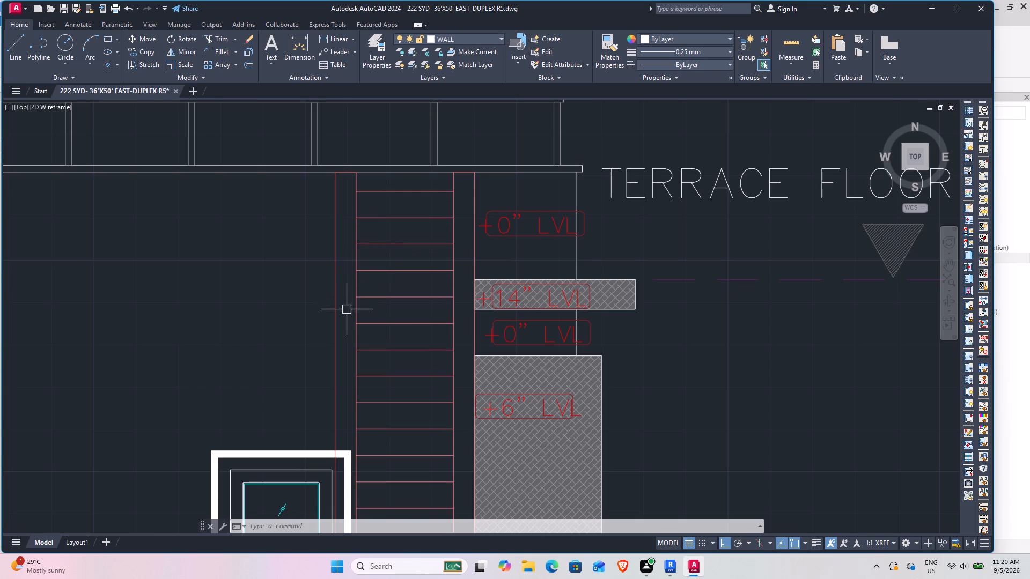
{"action": "scroll", "coordinate": [347, 309], "scroll_direction": "down", "scroll_amount": 5}
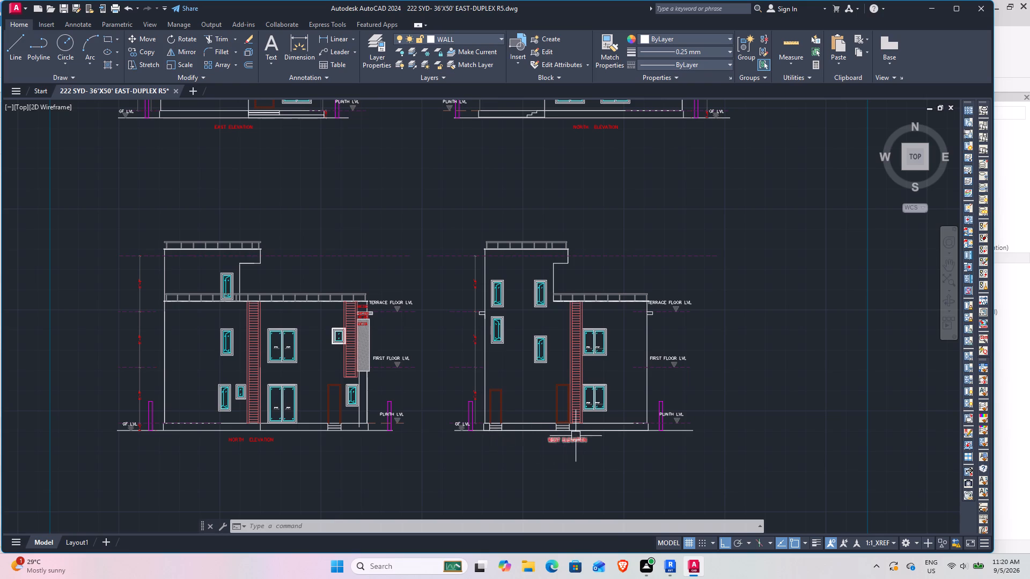
{"action": "scroll", "coordinate": [327, 390], "scroll_direction": "up", "scroll_amount": 2}
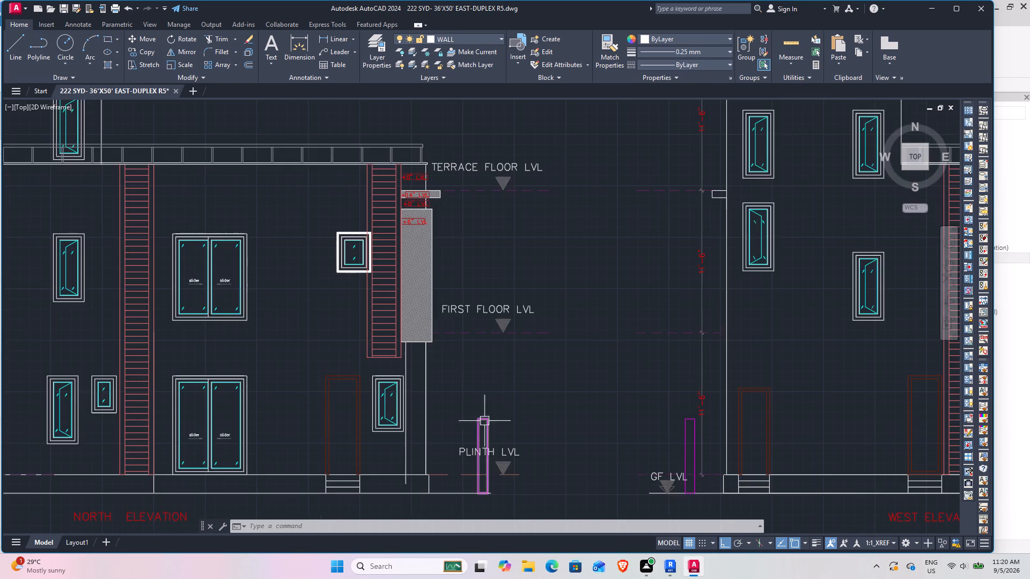
{"action": "scroll", "coordinate": [482, 413], "scroll_direction": "down", "scroll_amount": 3}
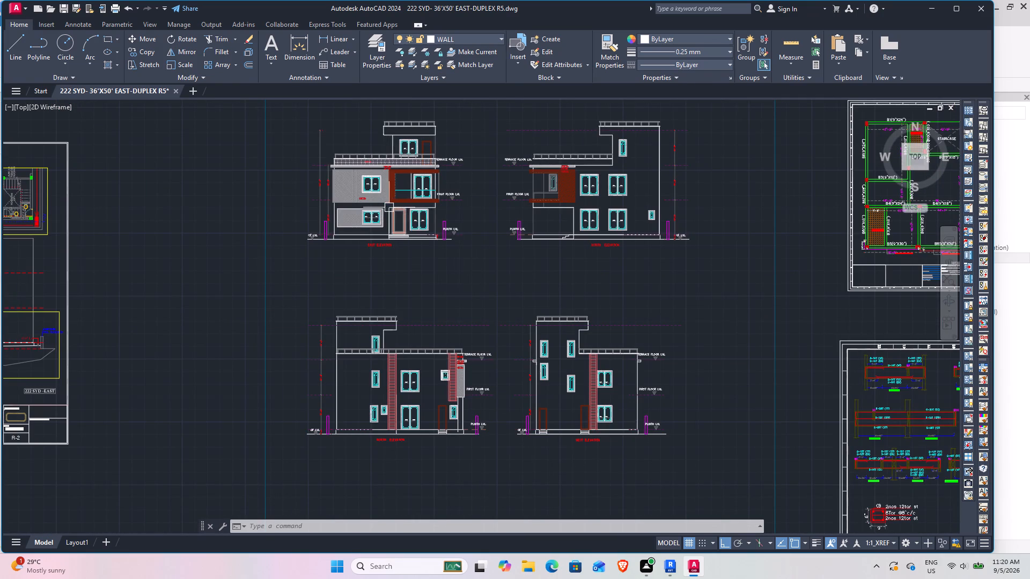
Examine the entrance door, steps and plinth in the east elevation up close.
{"action": "scroll", "coordinate": [389, 207], "scroll_direction": "up", "scroll_amount": 3}
{"action": "scroll", "coordinate": [436, 218], "scroll_direction": "up", "scroll_amount": 3}
{"action": "scroll", "coordinate": [442, 225], "scroll_direction": "down", "scroll_amount": 2}
{"action": "middle_click_drag", "start_coordinate": [445, 245], "coordinate": [389, 263]}
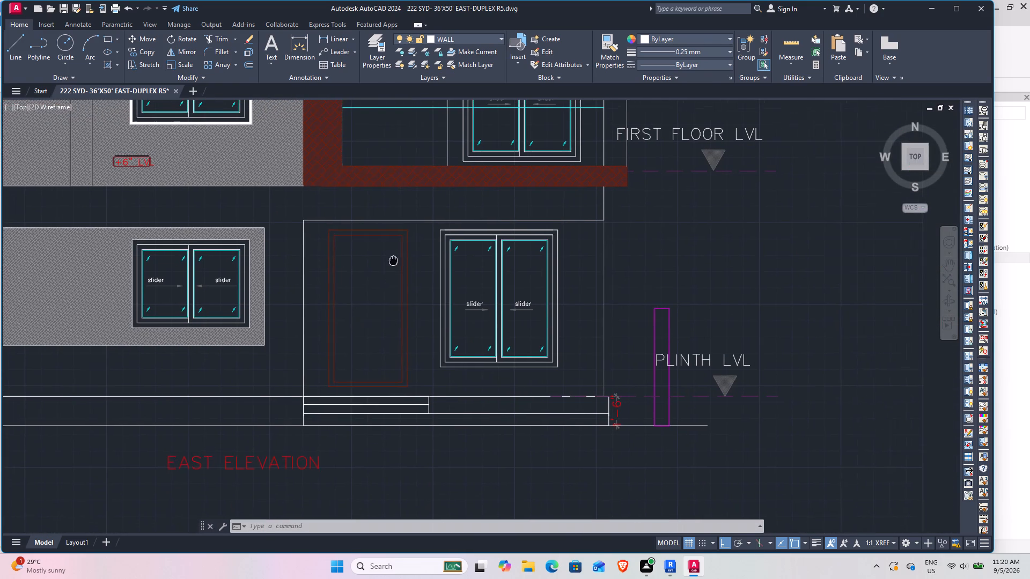
{"action": "middle_click_drag", "start_coordinate": [389, 263], "coordinate": [378, 273]}
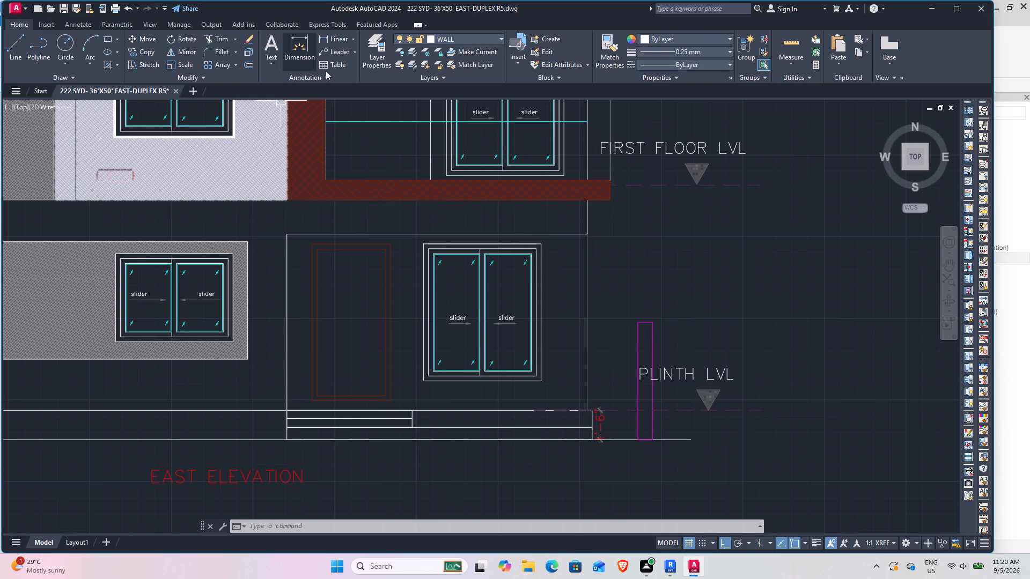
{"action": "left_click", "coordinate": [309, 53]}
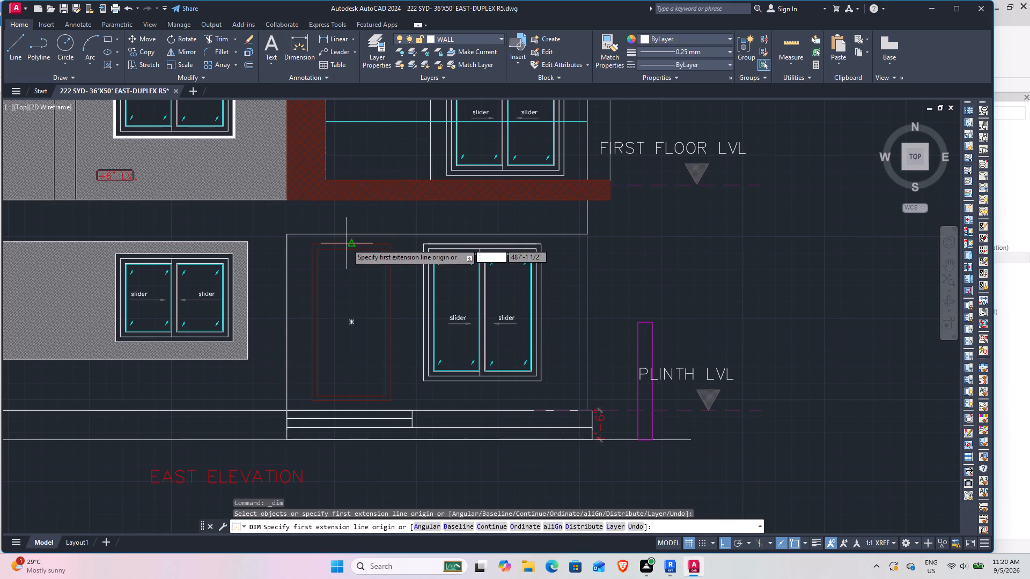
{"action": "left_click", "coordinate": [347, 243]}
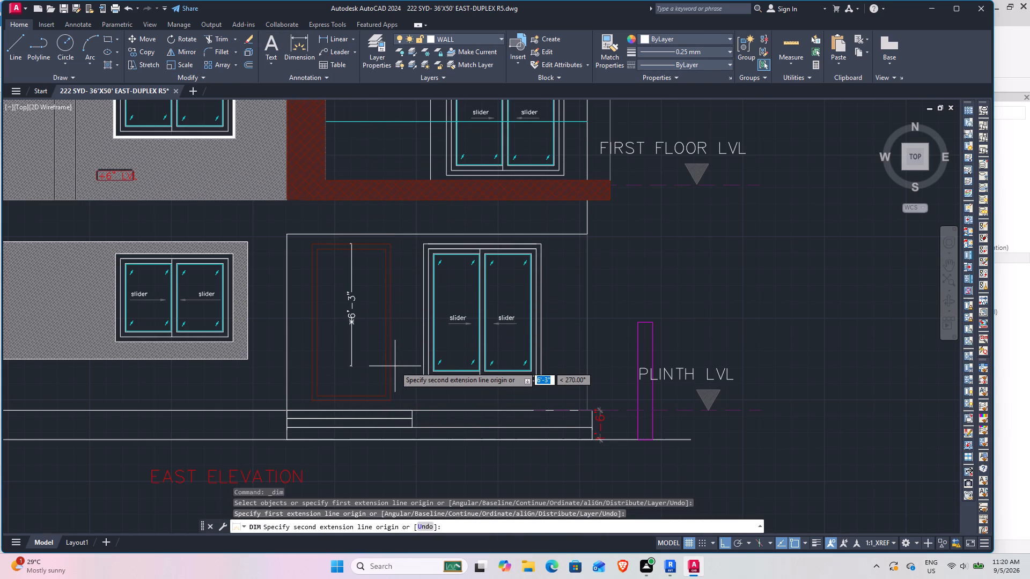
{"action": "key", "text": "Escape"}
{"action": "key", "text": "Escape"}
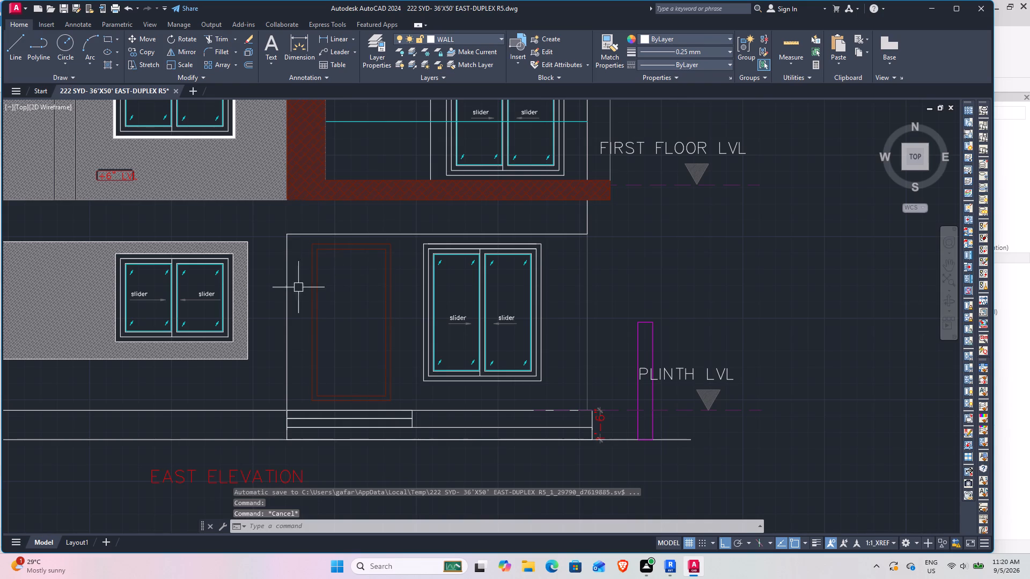
Switch back to Revit and inspect the ground slab, entrance door and steps in 3D from several angles.
{"action": "left_click", "coordinate": [665, 565]}
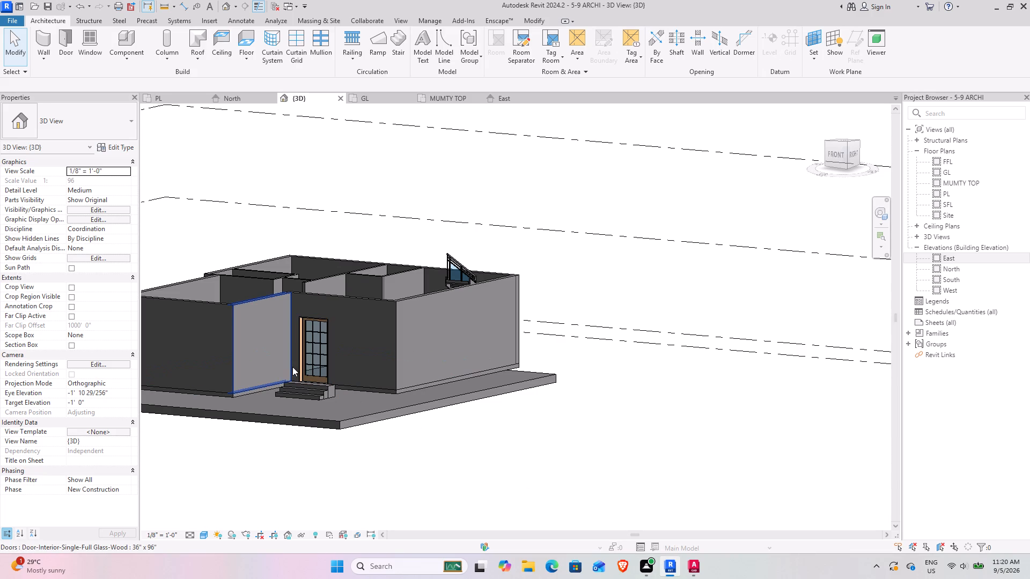
{"action": "middle_click_drag", "start_coordinate": [319, 375], "coordinate": [393, 403], "text": "shift"}
{"action": "scroll", "coordinate": [432, 404], "scroll_direction": "up", "scroll_amount": 7}
{"action": "middle_click_drag", "start_coordinate": [451, 436], "coordinate": [393, 429], "text": "shift"}
{"action": "middle_click_drag", "start_coordinate": [393, 429], "coordinate": [717, 428]}
{"action": "middle_click_drag", "start_coordinate": [667, 413], "coordinate": [737, 388], "text": "shift"}
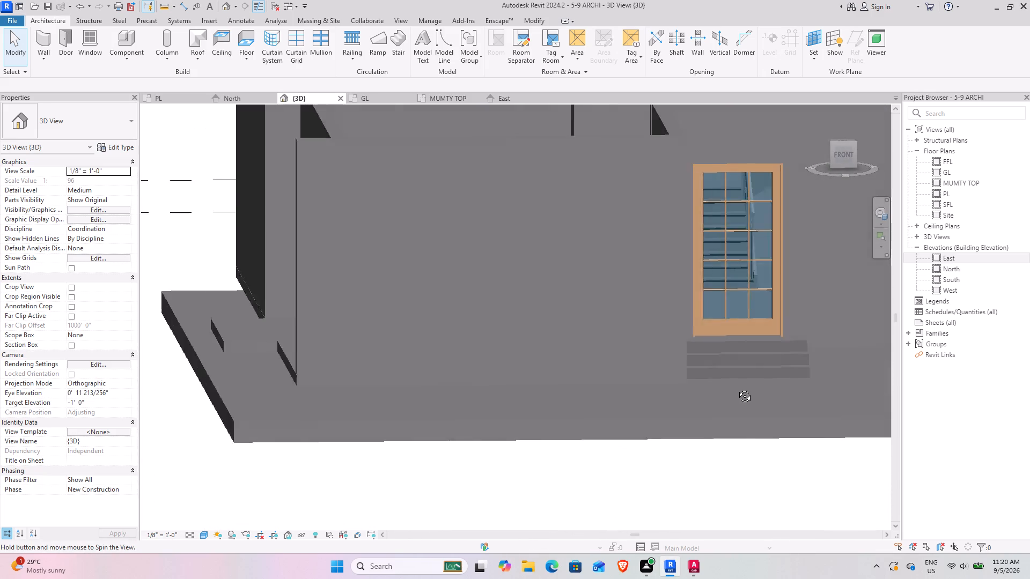
{"action": "middle_click_drag", "start_coordinate": [737, 388], "coordinate": [740, 388], "text": "shift"}
{"action": "middle_click_drag", "start_coordinate": [740, 388], "coordinate": [709, 390], "text": "shift"}
{"action": "middle_click_drag", "start_coordinate": [698, 390], "coordinate": [632, 397]}
{"action": "scroll", "coordinate": [579, 393], "scroll_direction": "down", "scroll_amount": 4}
{"action": "middle_click_drag", "start_coordinate": [474, 432], "coordinate": [462, 410], "text": "shift"}
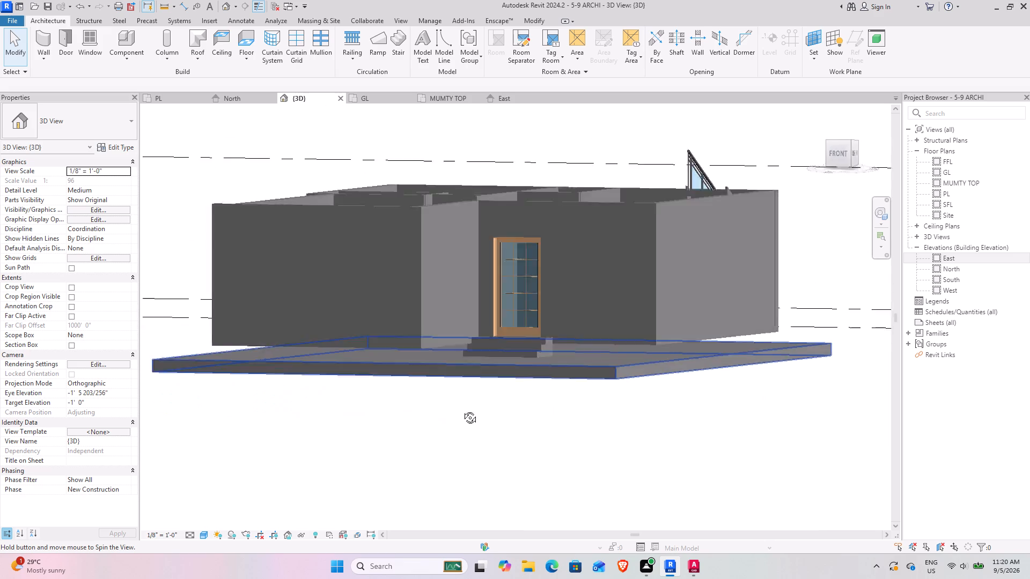
Inspect the walls, staircase, entrance steps and ground slab in 3D from above and at low angles.
{"action": "middle_click_drag", "start_coordinate": [462, 410], "coordinate": [487, 571], "text": "shift"}
{"action": "middle_click_drag", "start_coordinate": [458, 472], "coordinate": [543, 422], "text": "shift"}
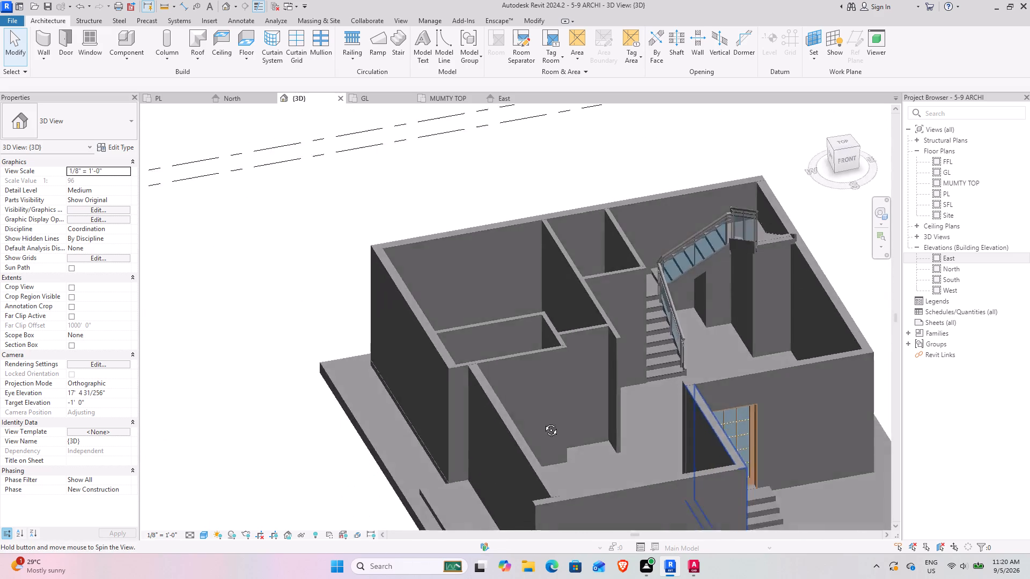
{"action": "middle_click_drag", "start_coordinate": [543, 422], "coordinate": [444, 408], "text": "shift"}
{"action": "middle_click_drag", "start_coordinate": [457, 414], "coordinate": [383, 427]}
{"action": "middle_click_drag", "start_coordinate": [382, 427], "coordinate": [439, 415], "text": "shift"}
{"action": "middle_click_drag", "start_coordinate": [439, 415], "coordinate": [385, 476], "text": "shift"}
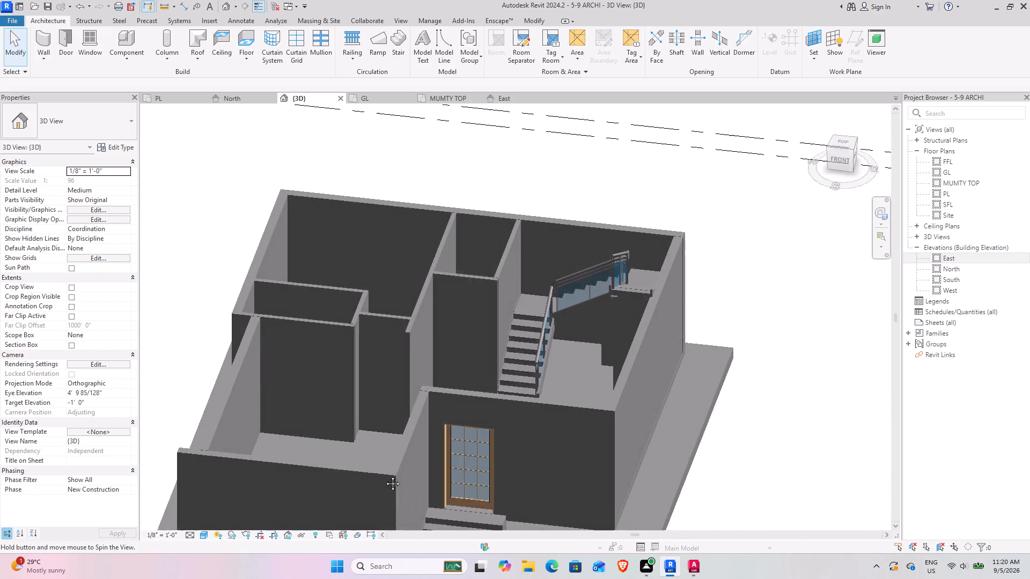
{"action": "middle_click_drag", "start_coordinate": [385, 476], "coordinate": [384, 477], "text": "shift"}
{"action": "scroll", "coordinate": [367, 453], "scroll_direction": "down", "scroll_amount": 4}
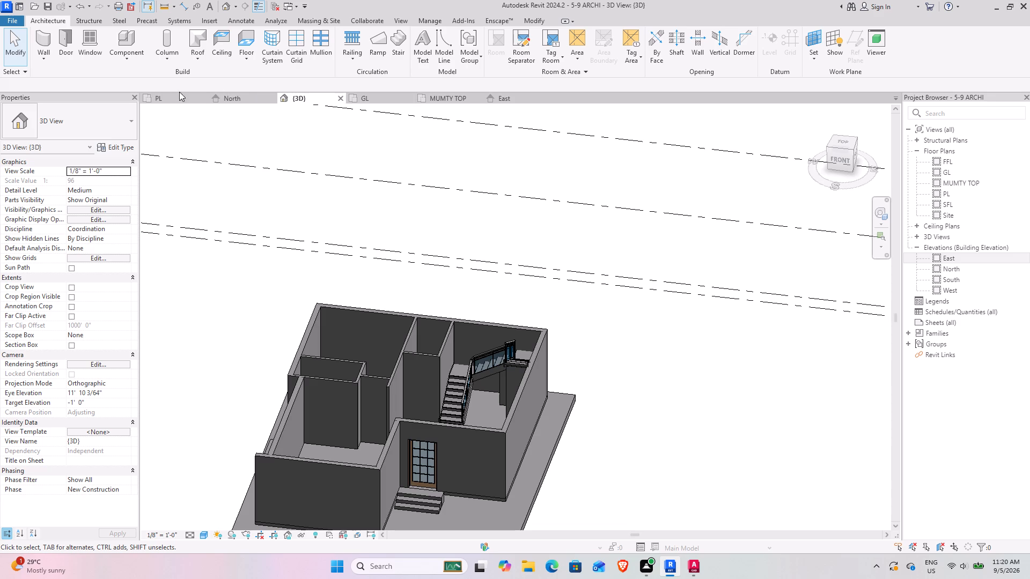
{"action": "middle_click_drag", "start_coordinate": [345, 258], "coordinate": [308, 150]}
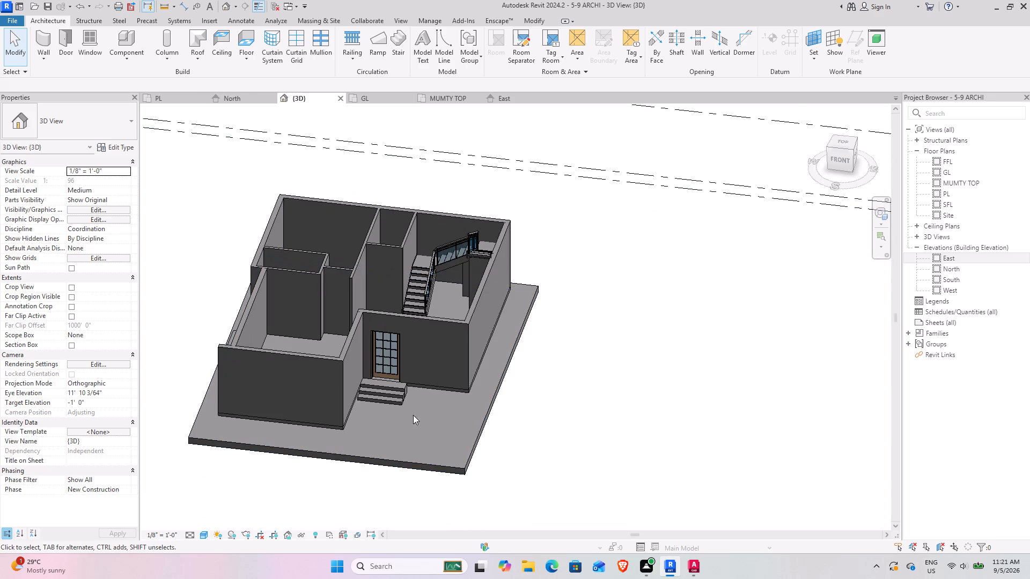
{"action": "middle_click_drag", "start_coordinate": [360, 400], "coordinate": [395, 259], "text": "shift"}
{"action": "middle_click_drag", "start_coordinate": [392, 259], "coordinate": [338, 322], "text": "shift"}
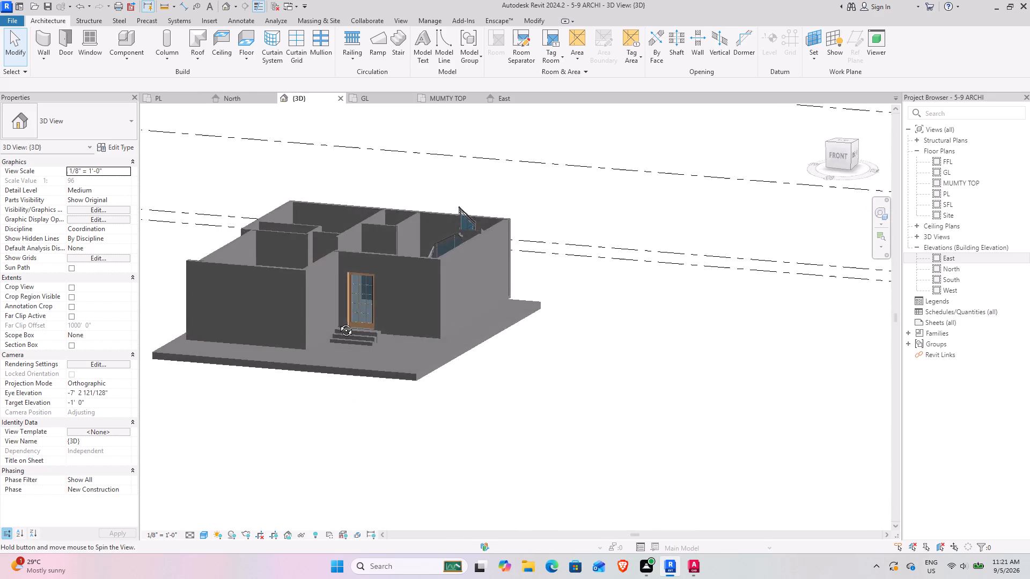
{"action": "middle_click_drag", "start_coordinate": [338, 322], "coordinate": [425, 337], "text": "shift"}
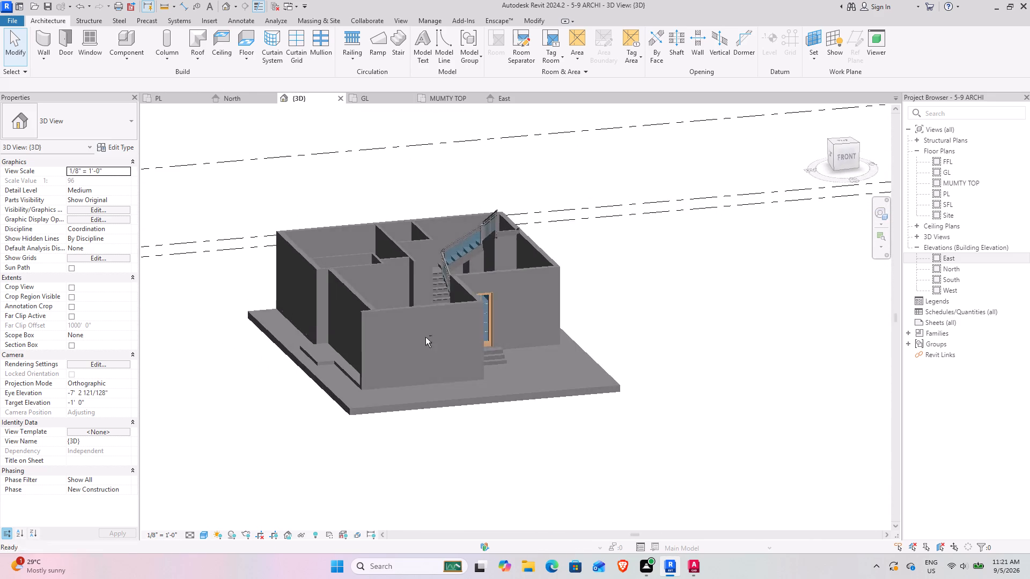
{"action": "scroll", "coordinate": [383, 399], "scroll_direction": "up", "scroll_amount": 3}
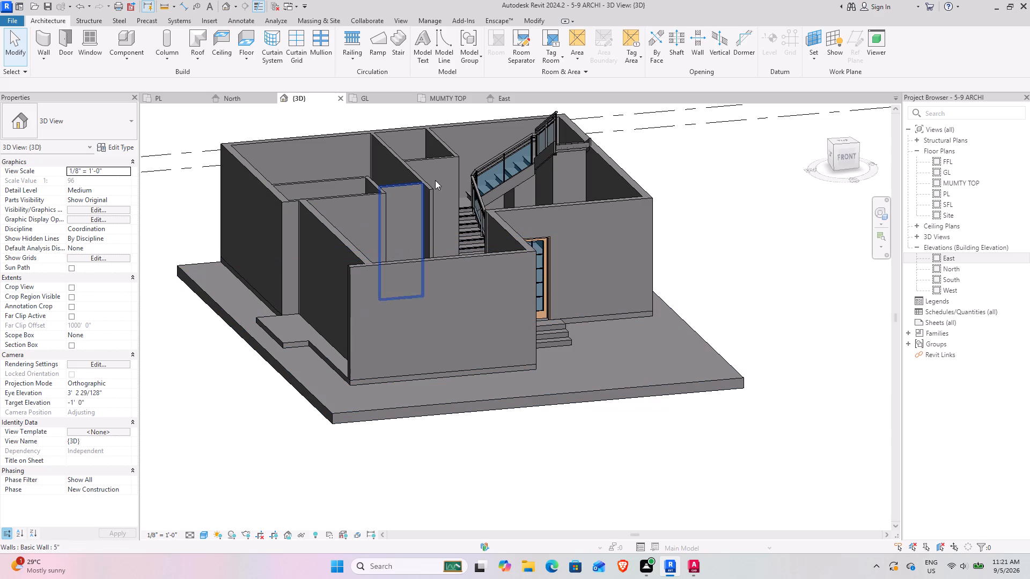
In the GL plan, place 10" walls with 1' 6" unconnected height along the rear and master bedroom side exterior wall lines.
{"action": "left_click", "coordinate": [364, 100]}
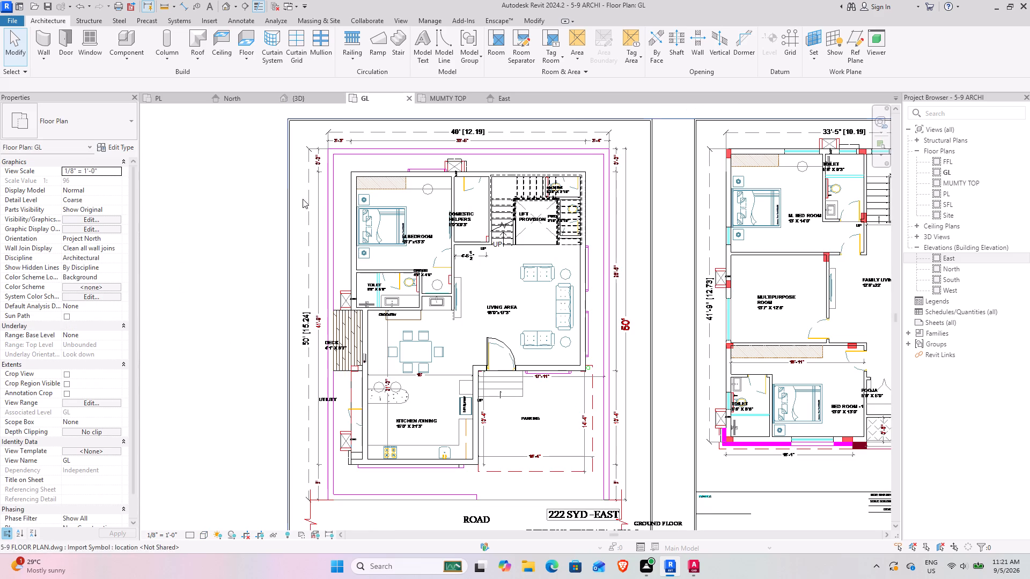
{"action": "left_click", "coordinate": [42, 44]}
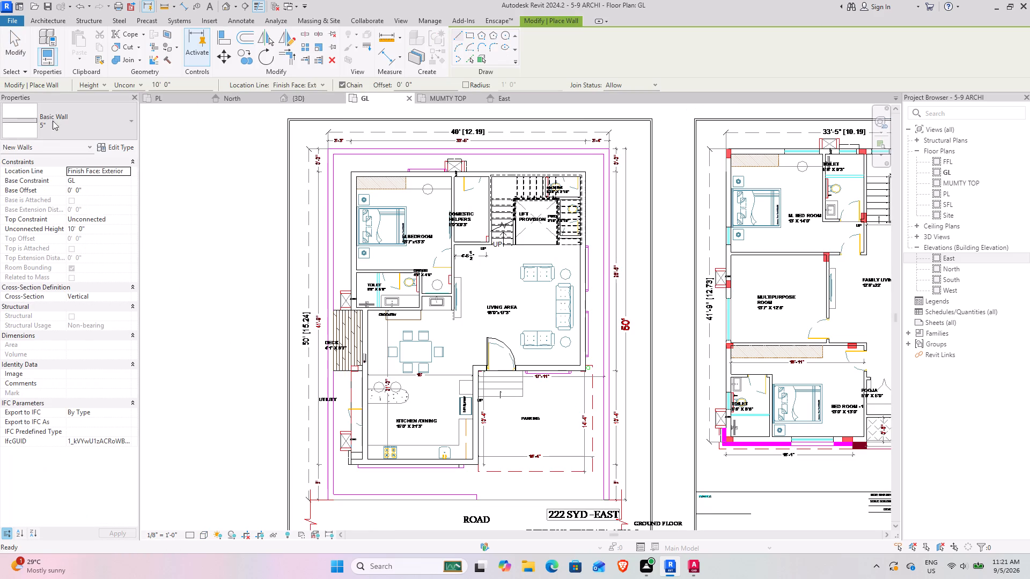
{"action": "left_click", "coordinate": [60, 132]}
{"action": "left_click", "coordinate": [55, 197]}
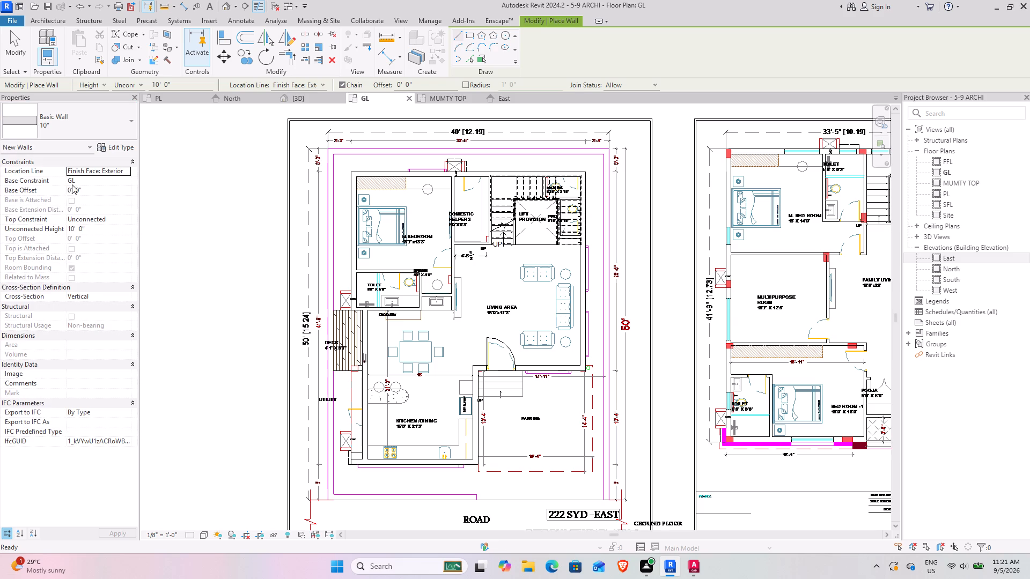
{"action": "left_click", "coordinate": [106, 232]}
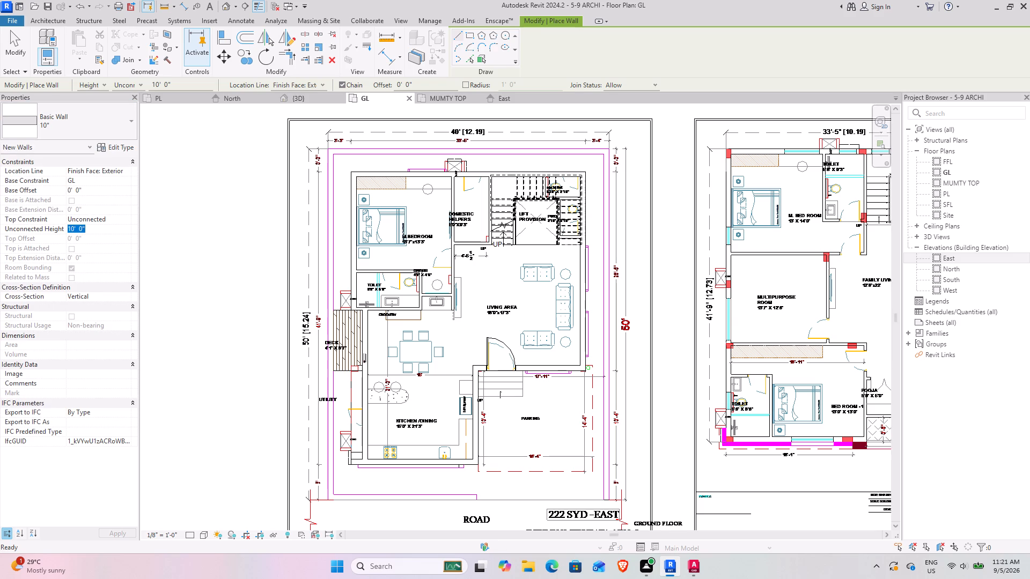
{"action": "type", "text": "1'6"}
{"action": "key", "text": "Return"}
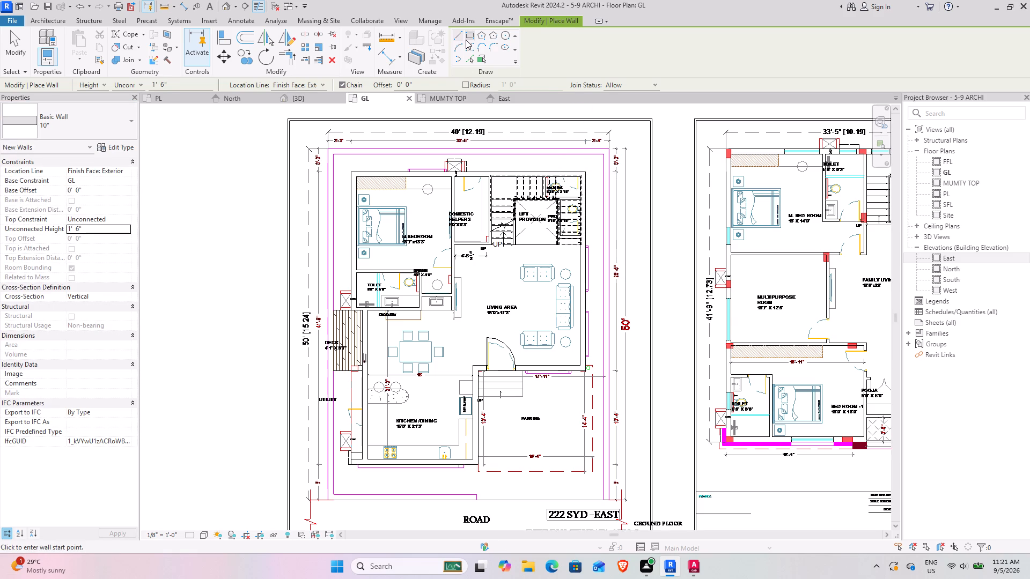
{"action": "left_click", "coordinate": [470, 62]}
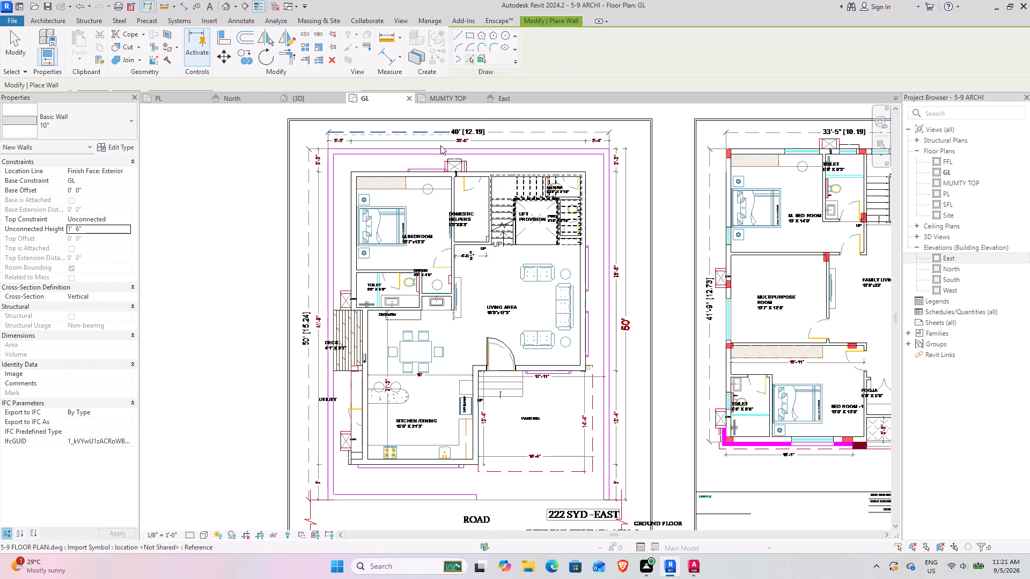
{"action": "scroll", "coordinate": [446, 152], "scroll_direction": "up", "scroll_amount": 5}
{"action": "scroll", "coordinate": [507, 155], "scroll_direction": "up", "scroll_amount": 4}
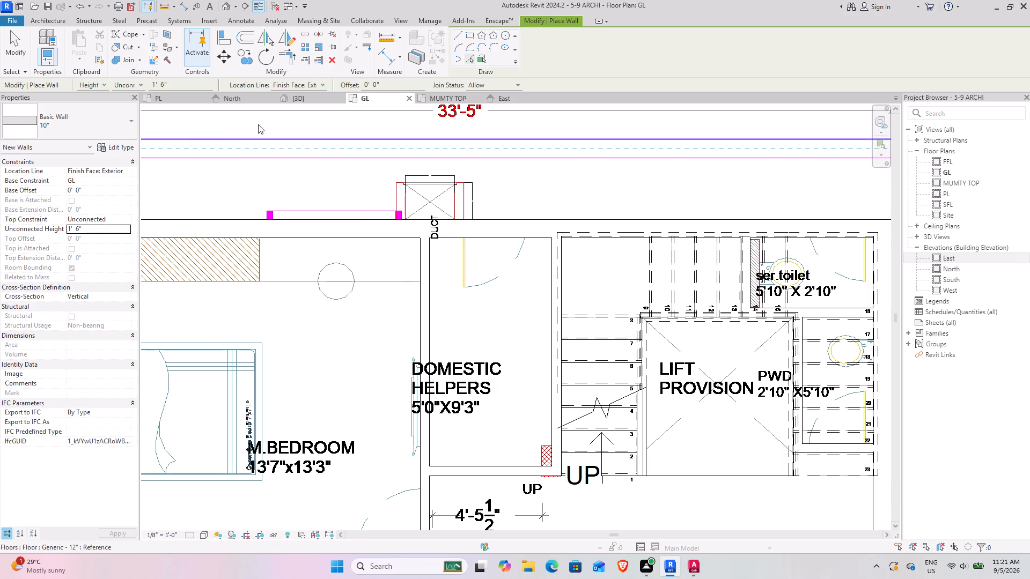
{"action": "left_click", "coordinate": [319, 82]}
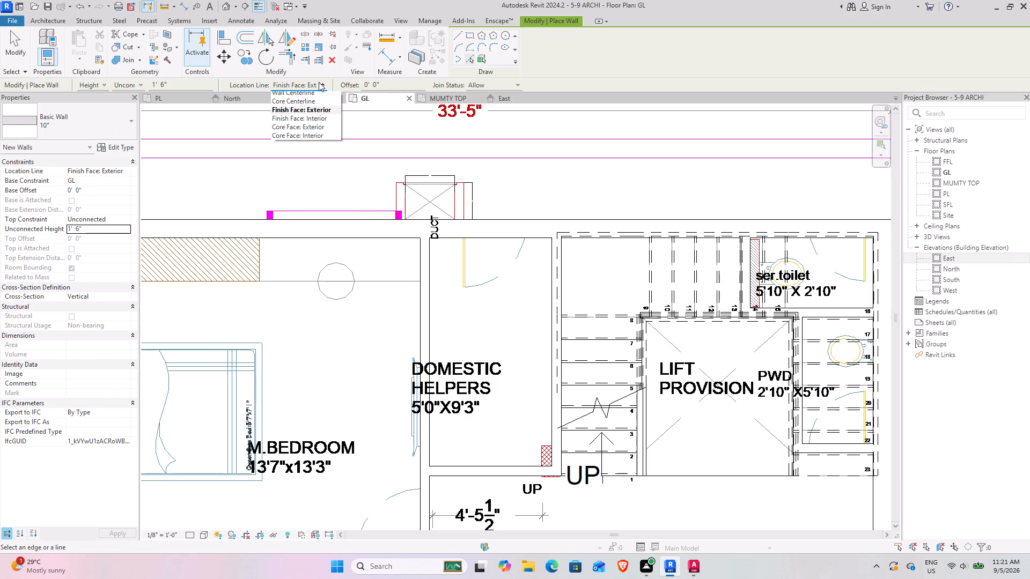
{"action": "left_click", "coordinate": [319, 82]}
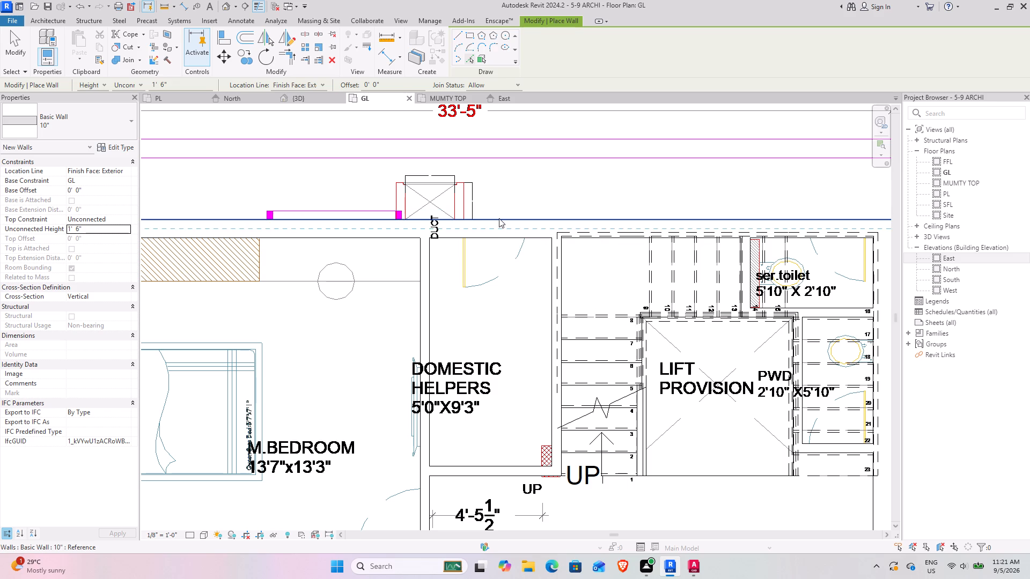
{"action": "left_click", "coordinate": [499, 218]}
{"action": "scroll", "coordinate": [270, 256], "scroll_direction": "down", "scroll_amount": 4}
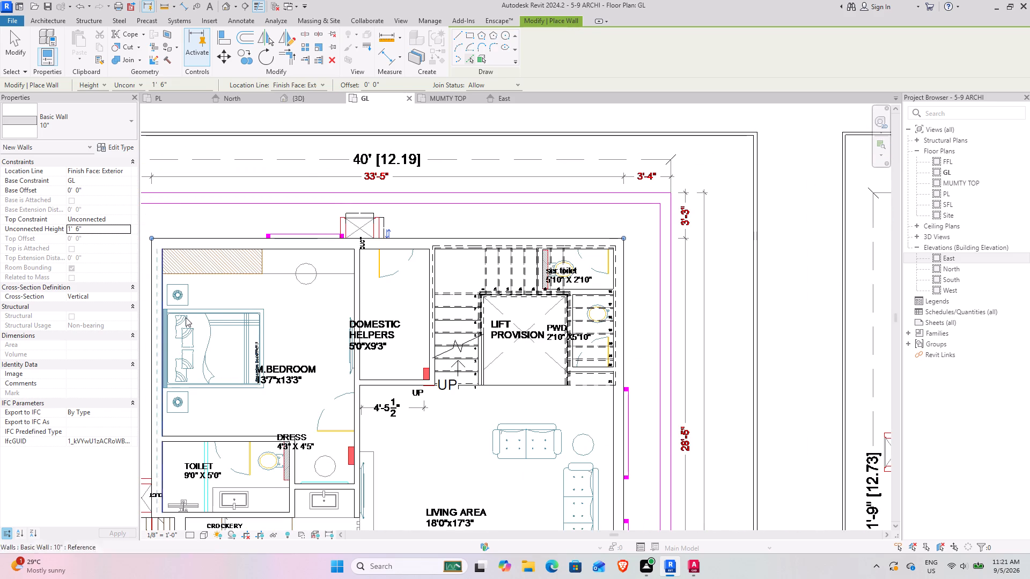
{"action": "middle_click_drag", "start_coordinate": [189, 318], "coordinate": [364, 198]}
{"action": "left_click", "coordinate": [324, 224]}
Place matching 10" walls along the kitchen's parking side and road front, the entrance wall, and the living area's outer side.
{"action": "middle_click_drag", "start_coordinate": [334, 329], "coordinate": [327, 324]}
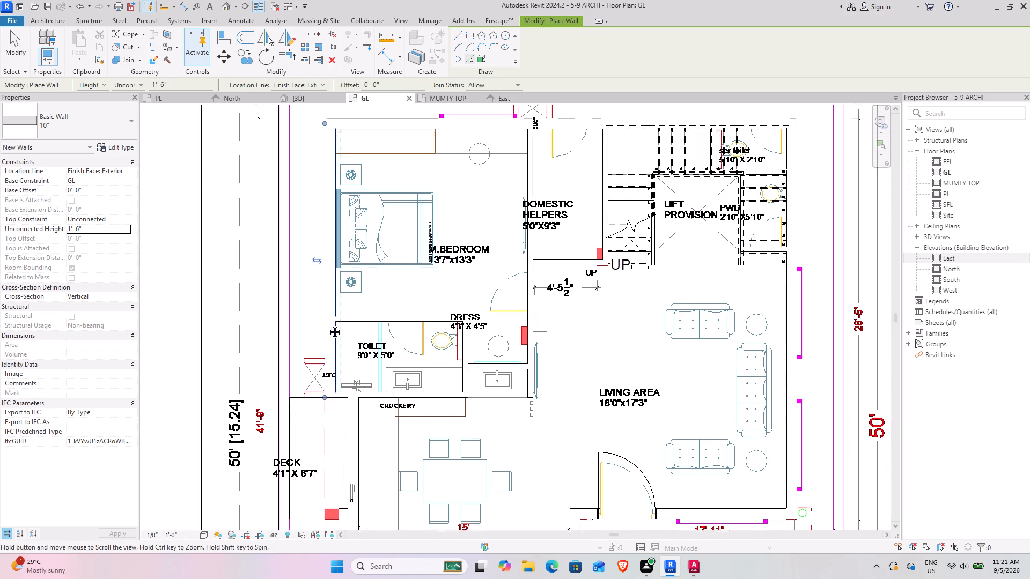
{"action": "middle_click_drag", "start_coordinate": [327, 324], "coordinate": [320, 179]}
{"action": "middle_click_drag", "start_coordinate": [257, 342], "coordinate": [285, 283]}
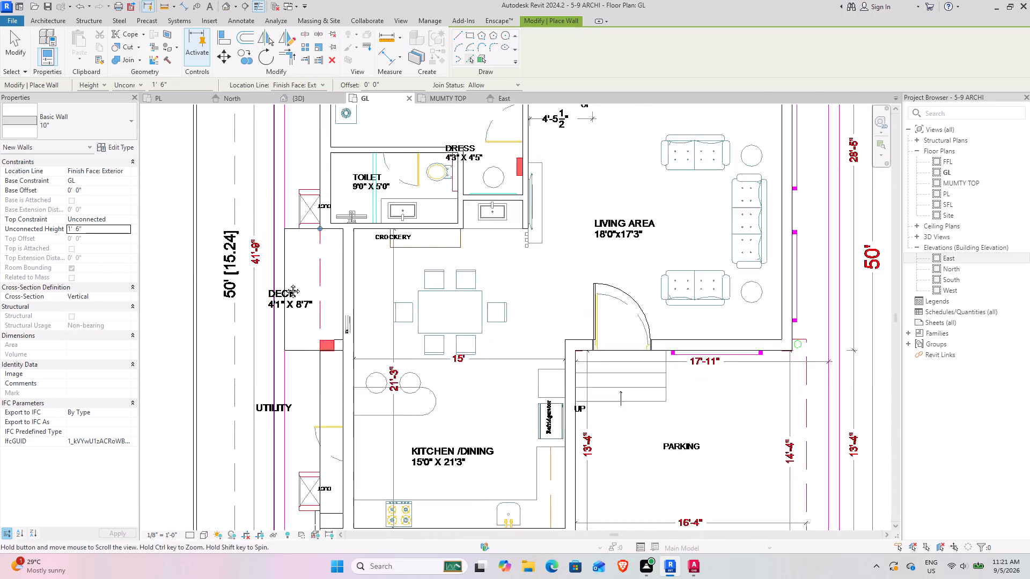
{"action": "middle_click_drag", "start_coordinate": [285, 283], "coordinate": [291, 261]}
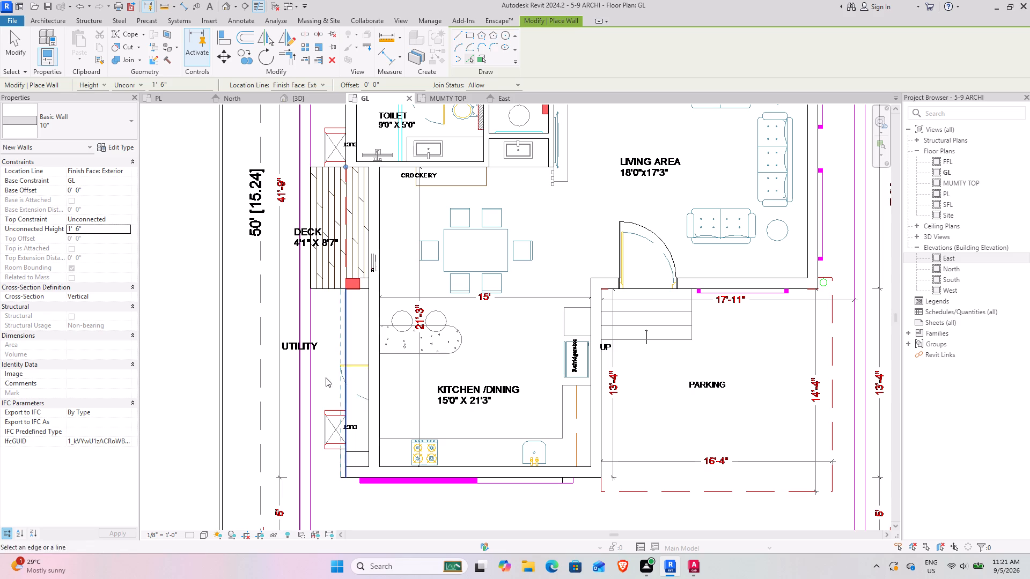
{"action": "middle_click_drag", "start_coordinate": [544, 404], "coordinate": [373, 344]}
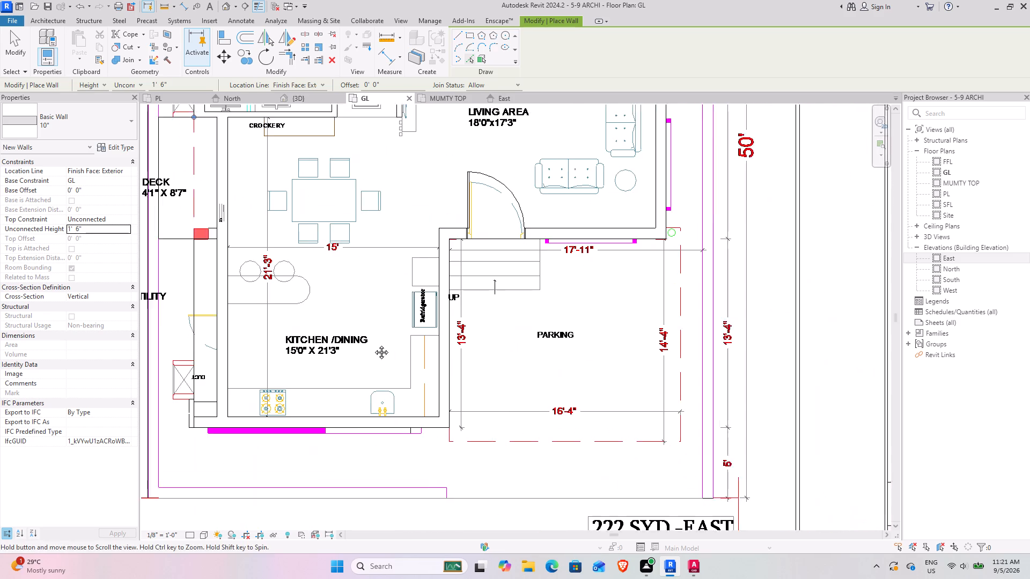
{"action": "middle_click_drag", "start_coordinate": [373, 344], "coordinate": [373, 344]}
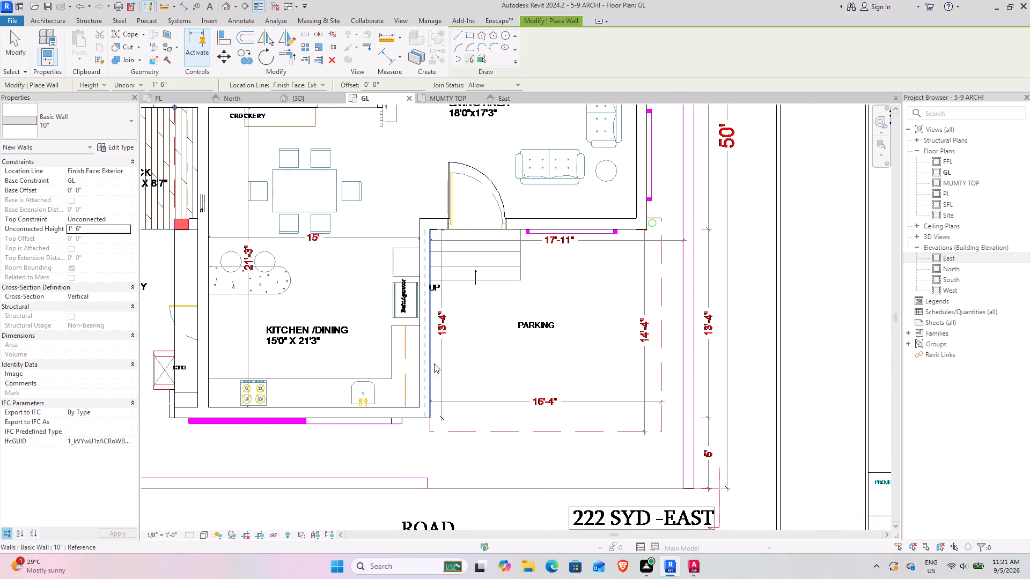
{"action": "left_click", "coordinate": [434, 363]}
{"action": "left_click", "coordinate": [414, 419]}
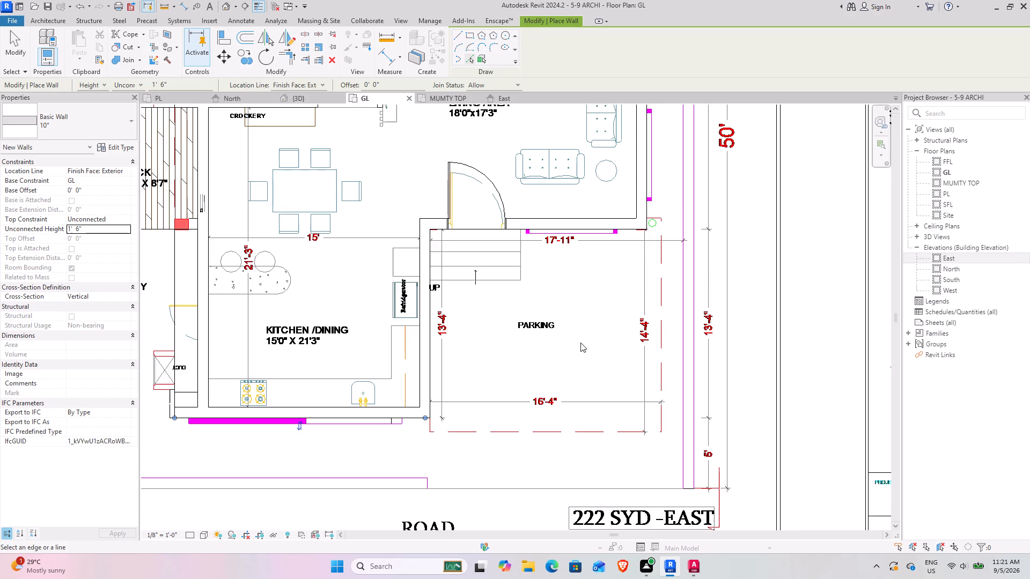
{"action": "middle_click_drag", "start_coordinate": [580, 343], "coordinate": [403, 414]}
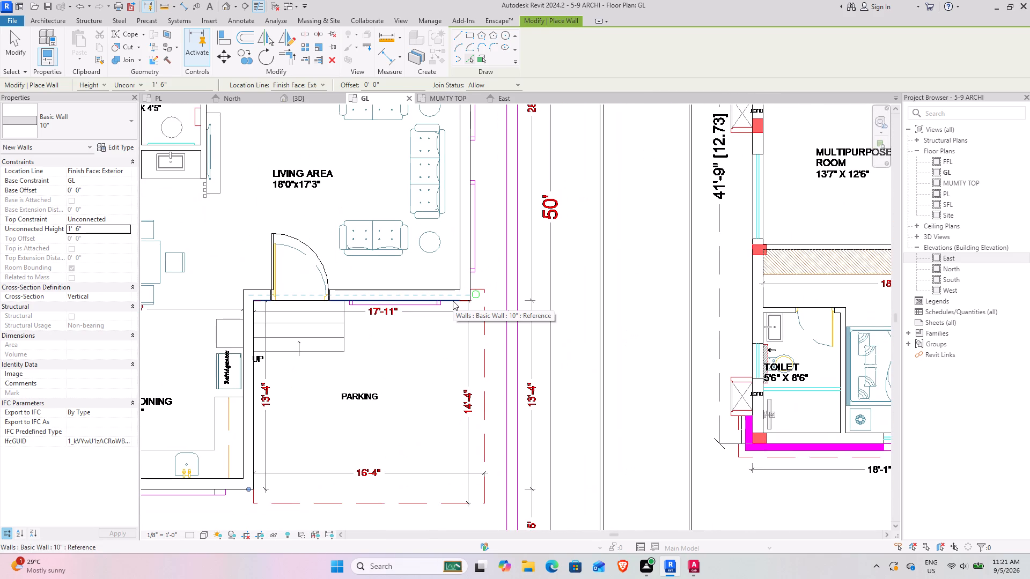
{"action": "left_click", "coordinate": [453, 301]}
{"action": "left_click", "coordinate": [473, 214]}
Inspect the new 1' 6" plinth walls beneath the house in 3D, especially beside the entrance steps.
{"action": "scroll", "coordinate": [485, 202], "scroll_direction": "down", "scroll_amount": 3}
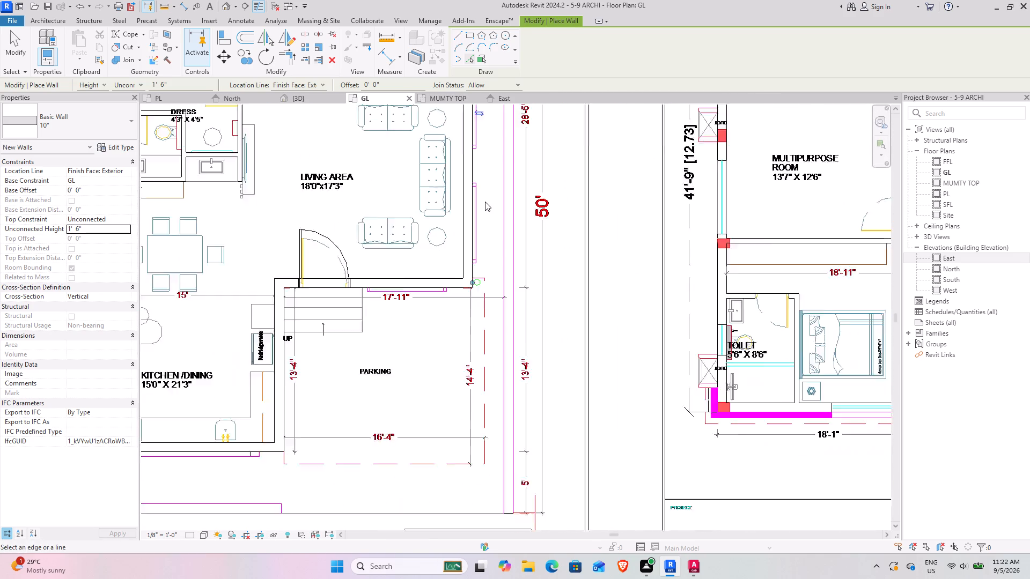
{"action": "scroll", "coordinate": [485, 202], "scroll_direction": "down", "scroll_amount": 2}
{"action": "middle_click_drag", "start_coordinate": [486, 203], "coordinate": [519, 351]}
{"action": "left_click", "coordinate": [318, 98]}
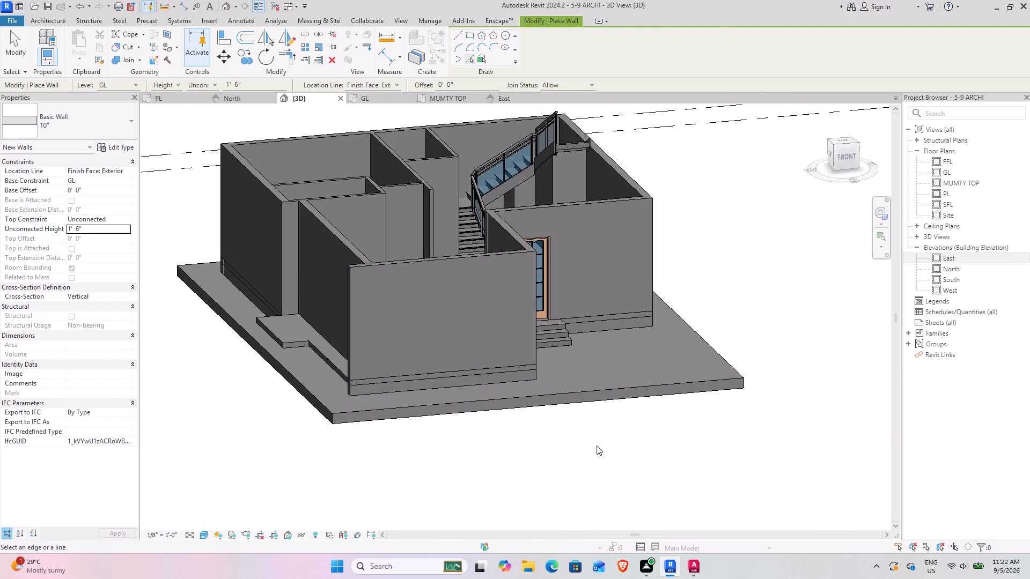
{"action": "key", "text": "Escape"}
{"action": "key", "text": "Escape"}
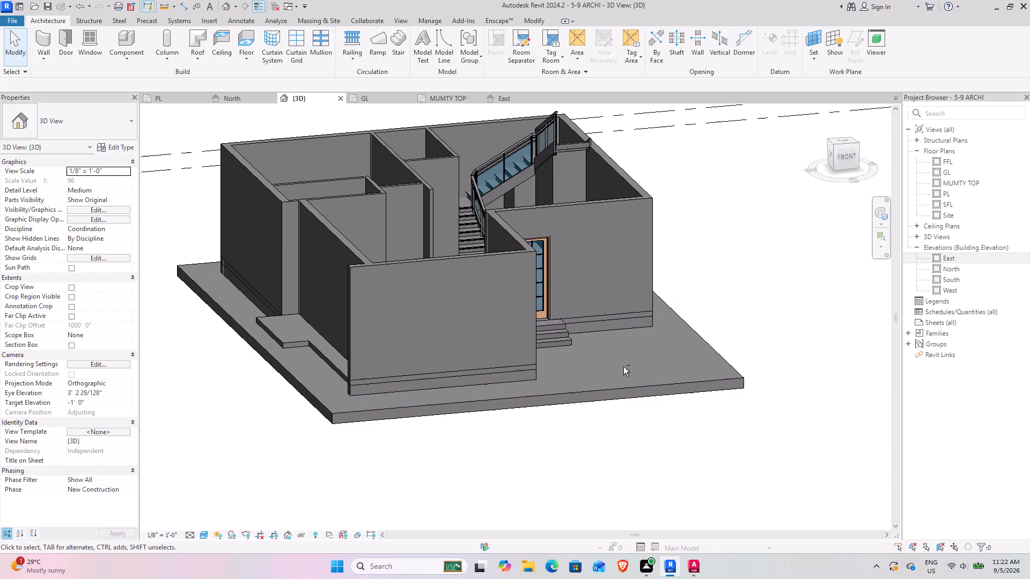
{"action": "middle_click_drag", "start_coordinate": [613, 366], "coordinate": [502, 310], "text": "shift"}
{"action": "middle_click_drag", "start_coordinate": [502, 320], "coordinate": [650, 437]}
{"action": "scroll", "coordinate": [543, 402], "scroll_direction": "up", "scroll_amount": 4}
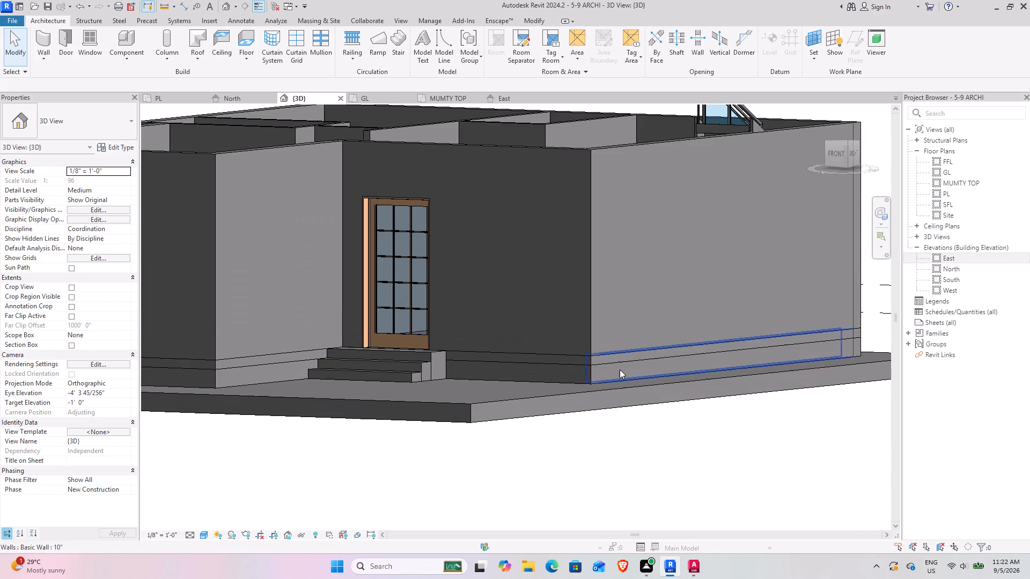
{"action": "left_click", "coordinate": [587, 383]}
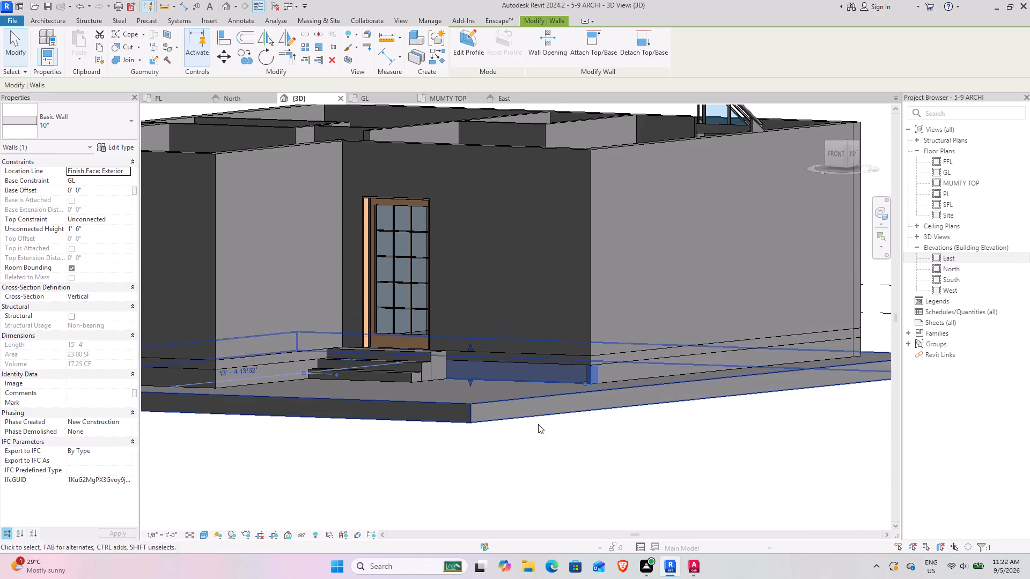
{"action": "middle_click_drag", "start_coordinate": [394, 451], "coordinate": [430, 507], "text": "shift"}
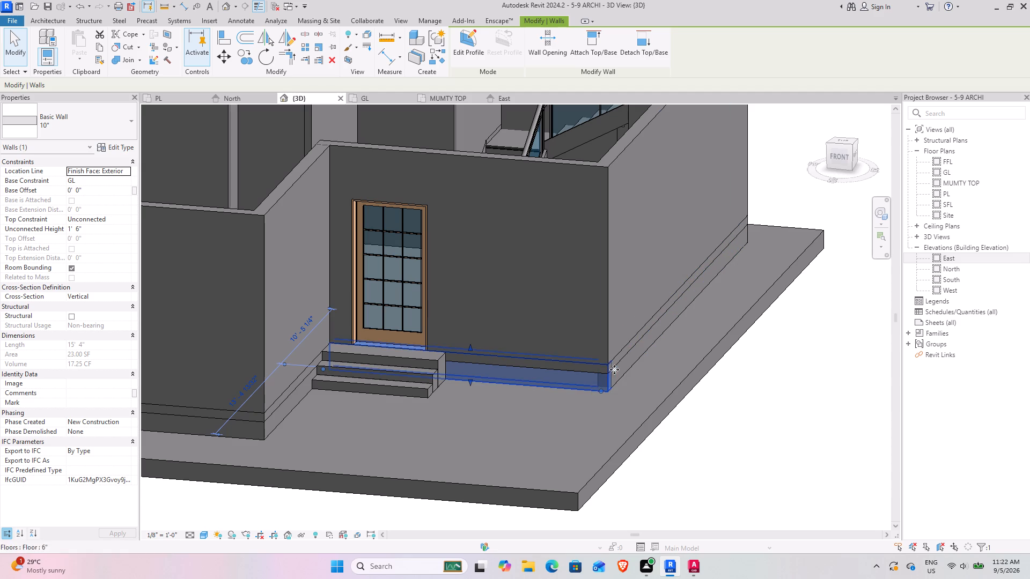
{"action": "scroll", "coordinate": [600, 362], "scroll_direction": "up", "scroll_amount": 4}
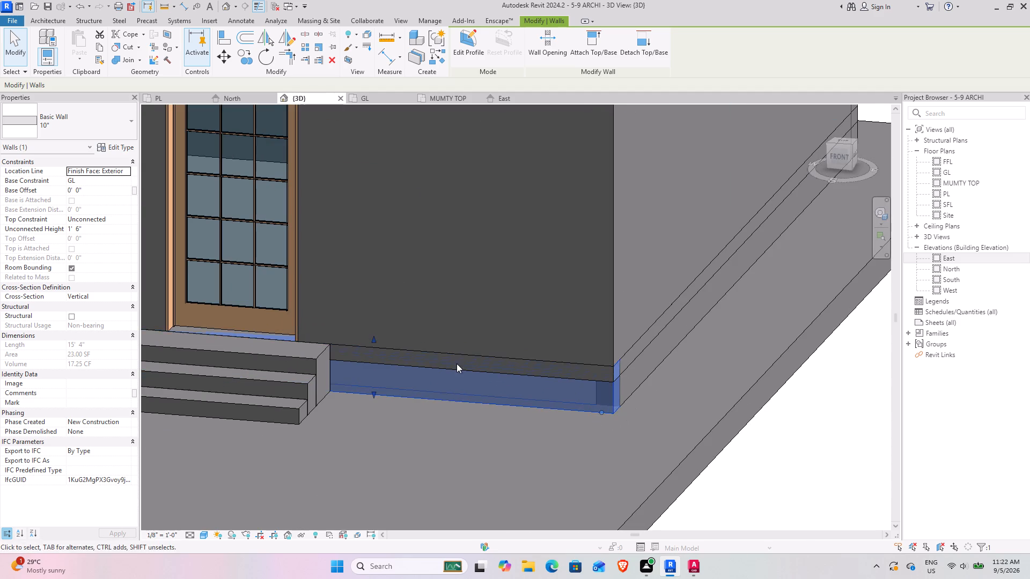
{"action": "scroll", "coordinate": [457, 363], "scroll_direction": "down", "scroll_amount": 4}
{"action": "middle_click_drag", "start_coordinate": [395, 386], "coordinate": [537, 361]}
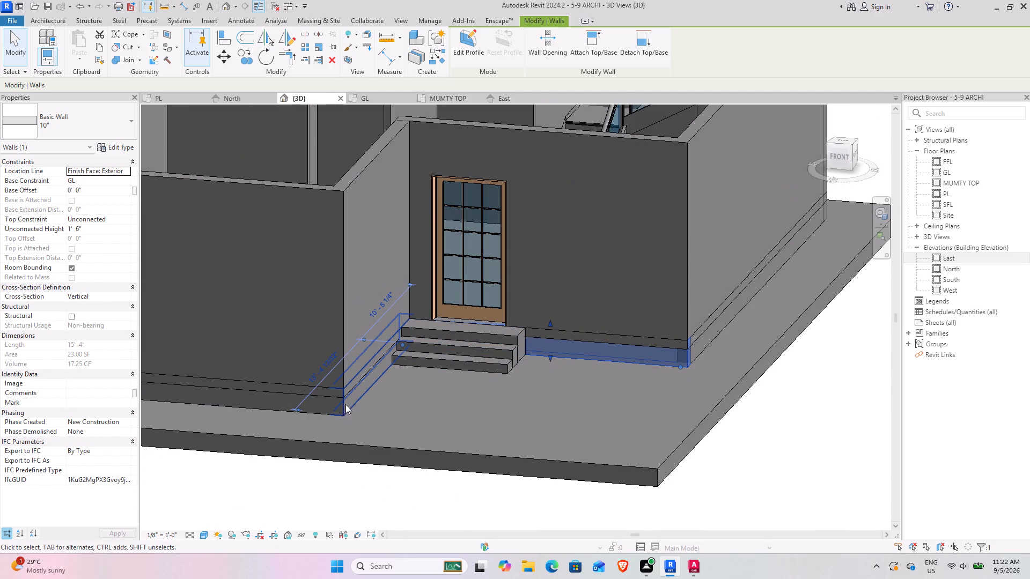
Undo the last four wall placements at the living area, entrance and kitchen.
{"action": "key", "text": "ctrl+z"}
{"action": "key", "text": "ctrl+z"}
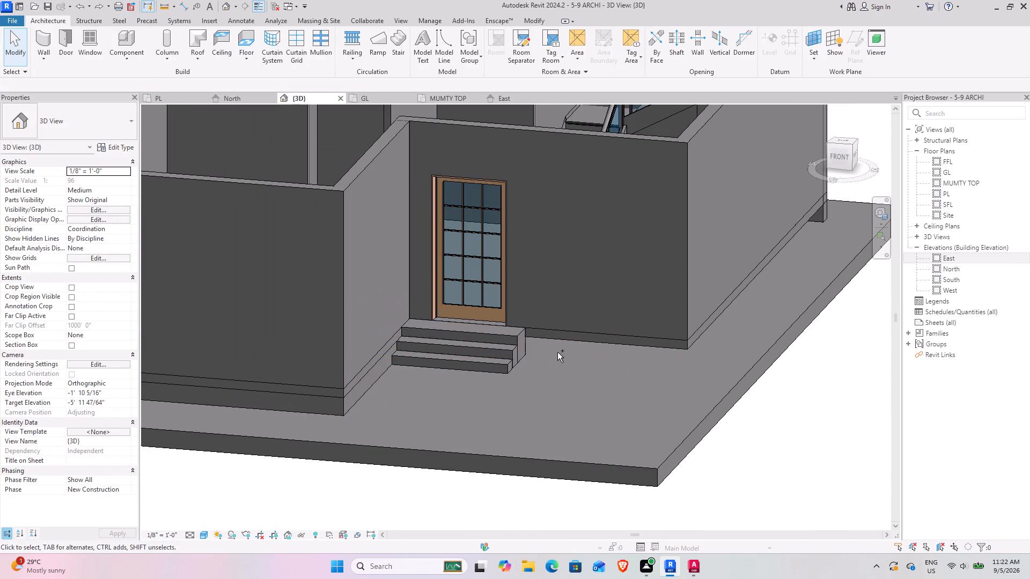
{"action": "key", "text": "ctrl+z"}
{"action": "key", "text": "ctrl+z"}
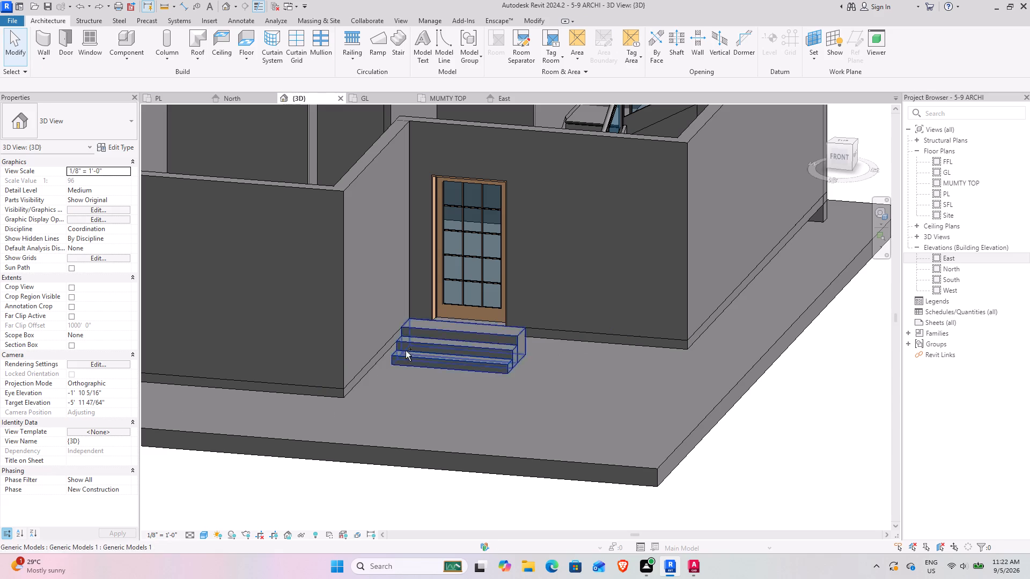
Undo the remaining two 1' 6" plinth wall placements along the rear and master bedroom side.
{"action": "scroll", "coordinate": [400, 348], "scroll_direction": "down", "scroll_amount": 5}
{"action": "middle_click_drag", "start_coordinate": [373, 360], "coordinate": [623, 293], "text": "shift"}
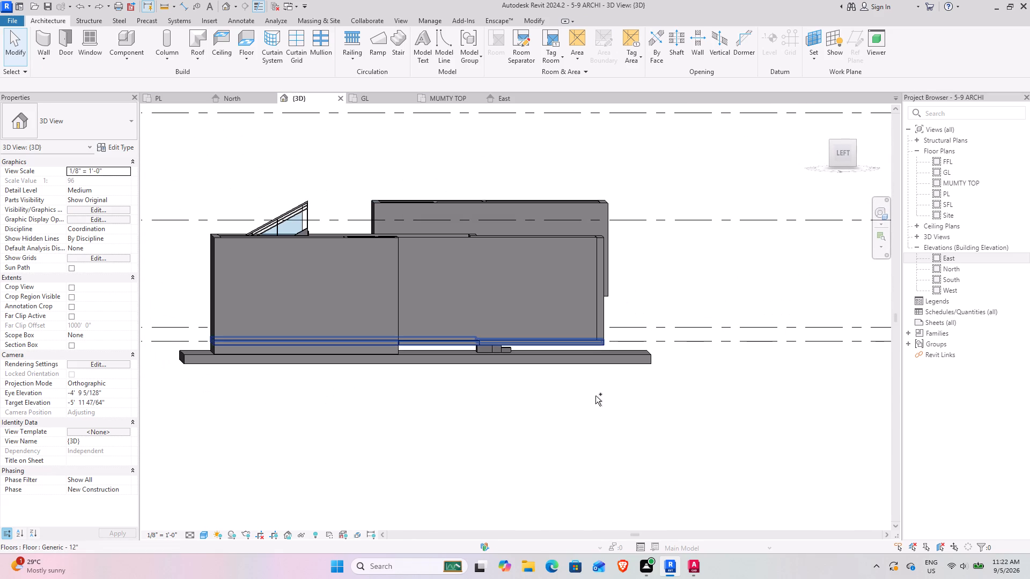
{"action": "key", "text": "ctrl+z"}
{"action": "key", "text": "ctrl+z"}
{"action": "middle_click_drag", "start_coordinate": [354, 381], "coordinate": [388, 387], "text": "shift"}
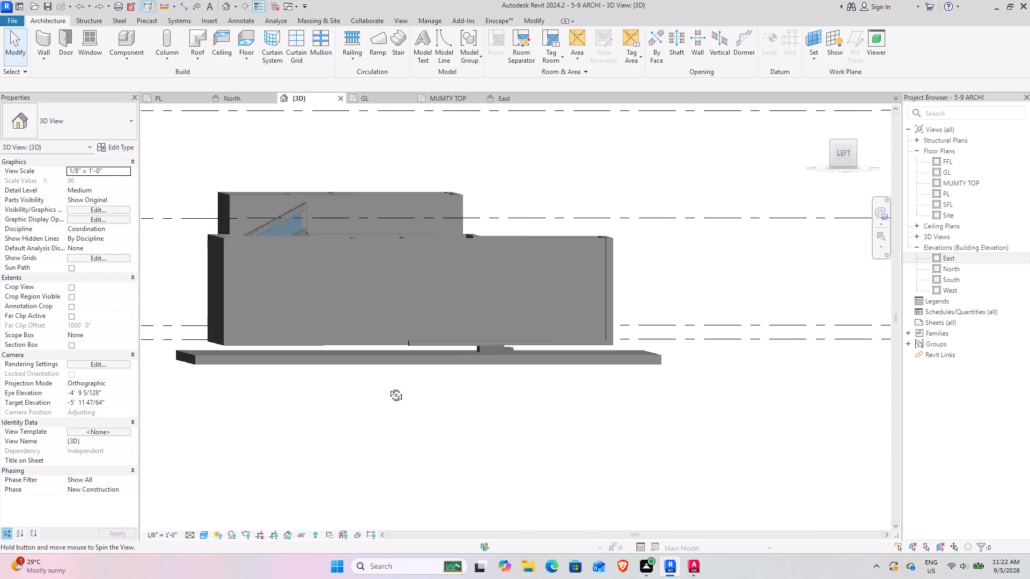
{"action": "middle_click_drag", "start_coordinate": [388, 387], "coordinate": [416, 414], "text": "shift"}
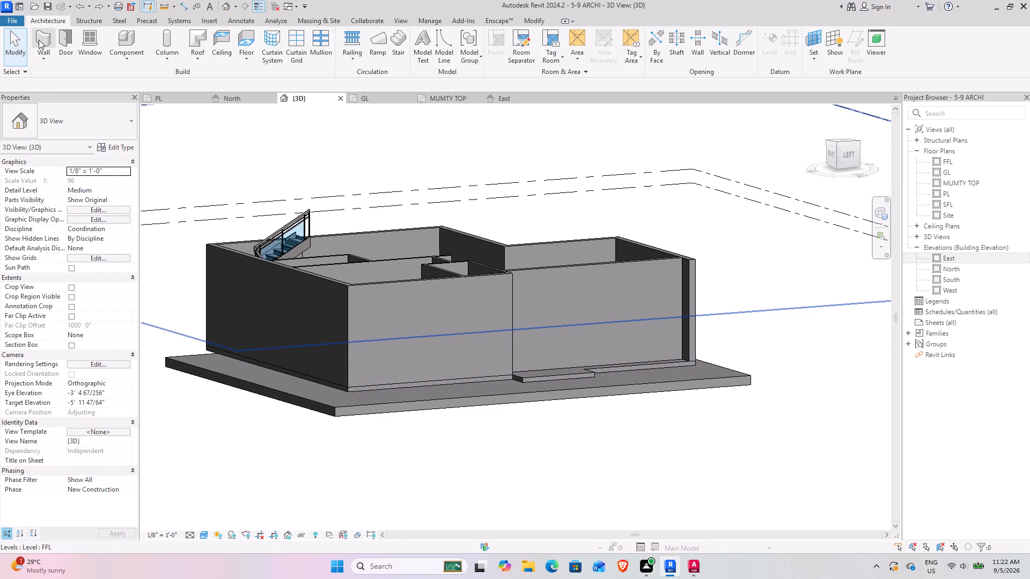
In the GL plan, place a 10" wall with 1' 0" unconnected height along the rear exterior wall line.
{"action": "left_click", "coordinate": [39, 40]}
{"action": "left_click", "coordinate": [367, 100]}
{"action": "scroll", "coordinate": [341, 253], "scroll_direction": "down", "scroll_amount": 3}
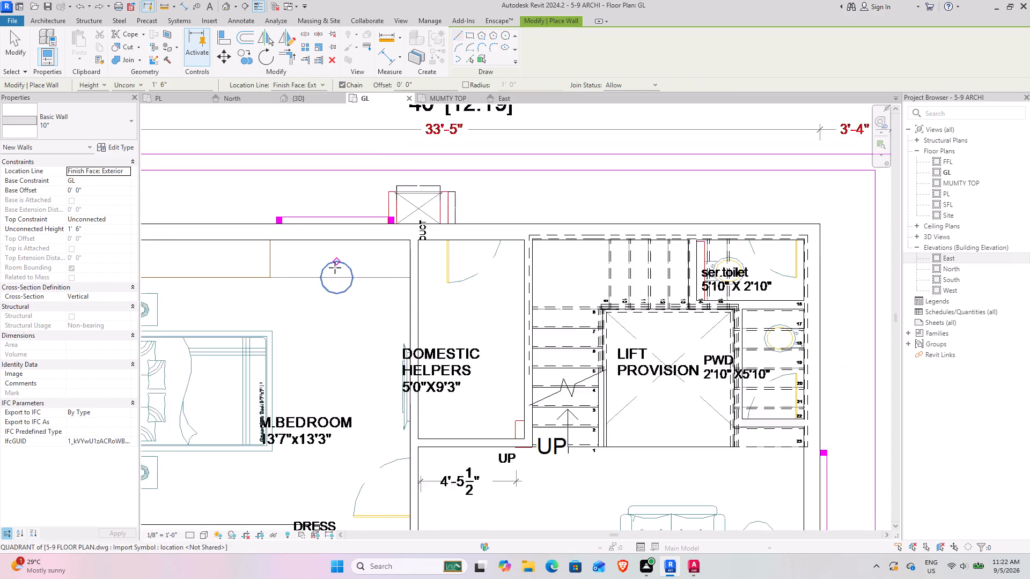
{"action": "scroll", "coordinate": [335, 268], "scroll_direction": "down", "scroll_amount": 1}
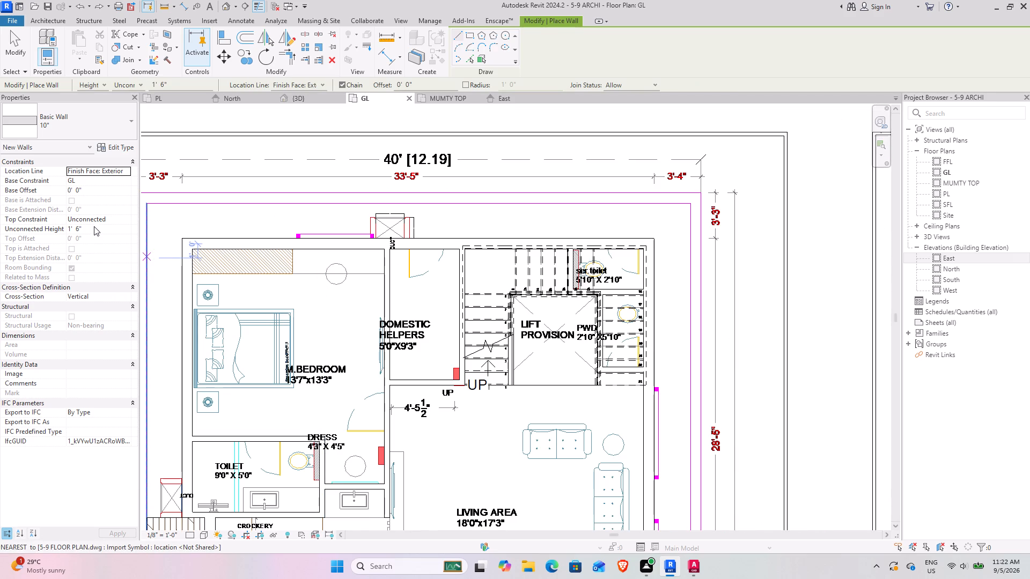
{"action": "left_click_drag", "start_coordinate": [97, 232], "coordinate": [53, 221]}
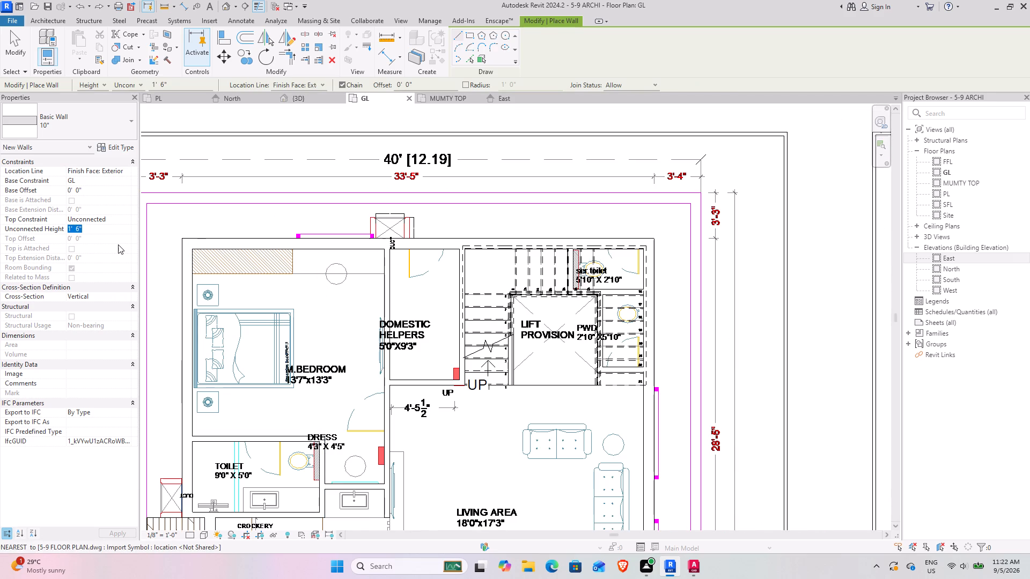
{"action": "key", "text": "1"}
{"action": "key", "text": "Return"}
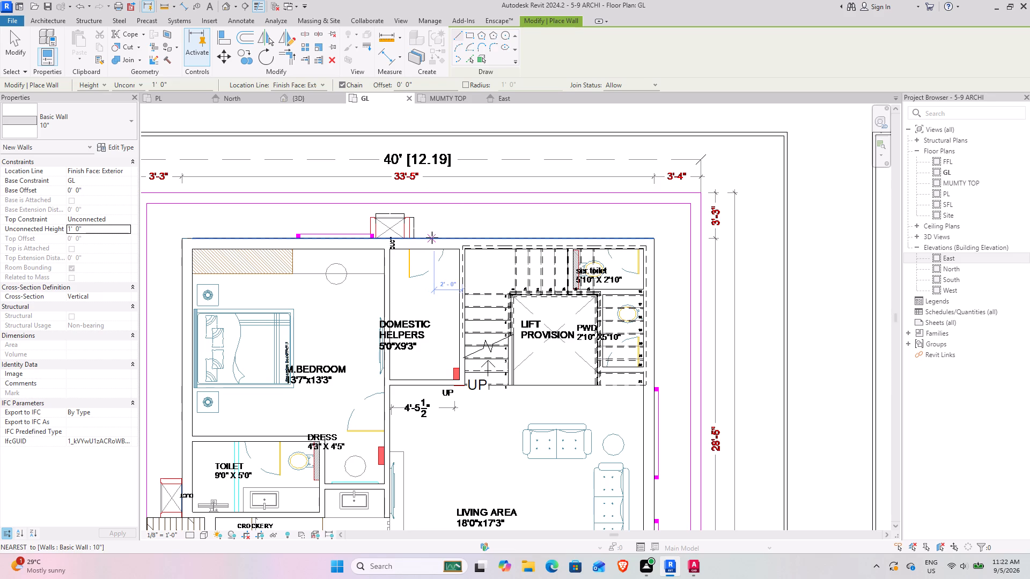
{"action": "left_click", "coordinate": [469, 63]}
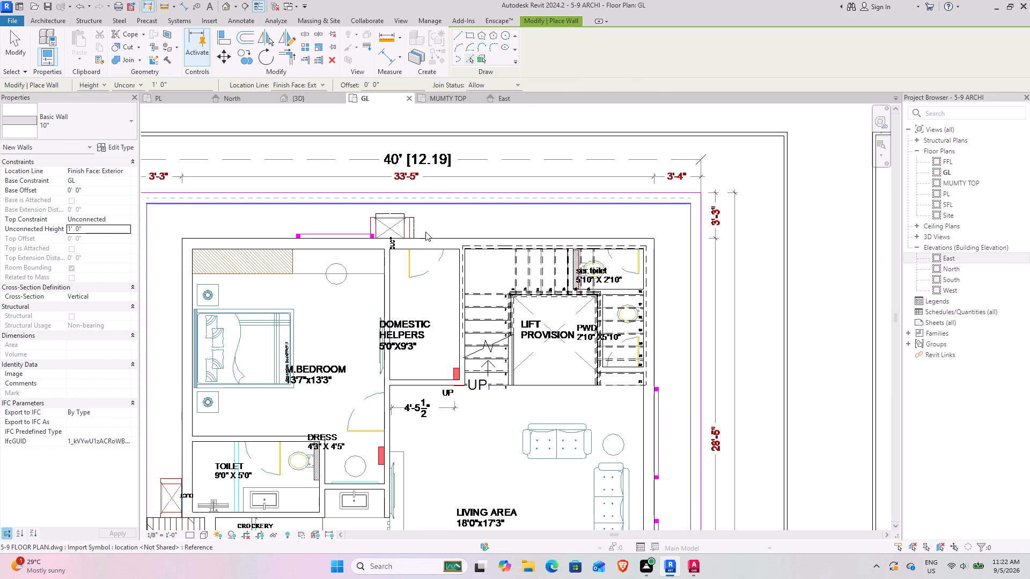
{"action": "left_click", "coordinate": [425, 236]}
Check the rear wall in 3D, and place matching walls along the master bedroom side and the living area's outer side in GL.
{"action": "left_click", "coordinate": [294, 97]}
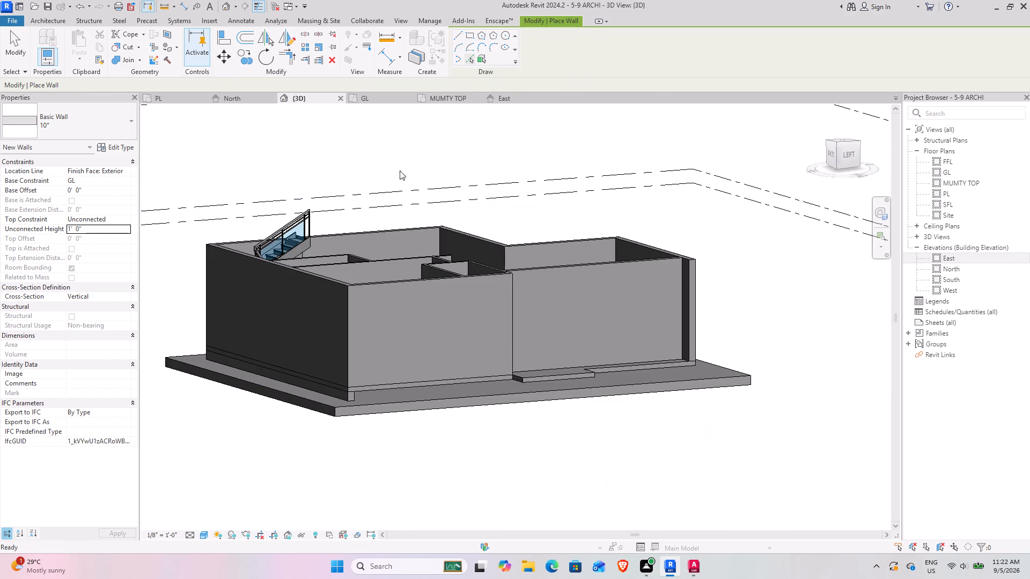
{"action": "middle_click_drag", "start_coordinate": [473, 235], "coordinate": [278, 204], "text": "shift"}
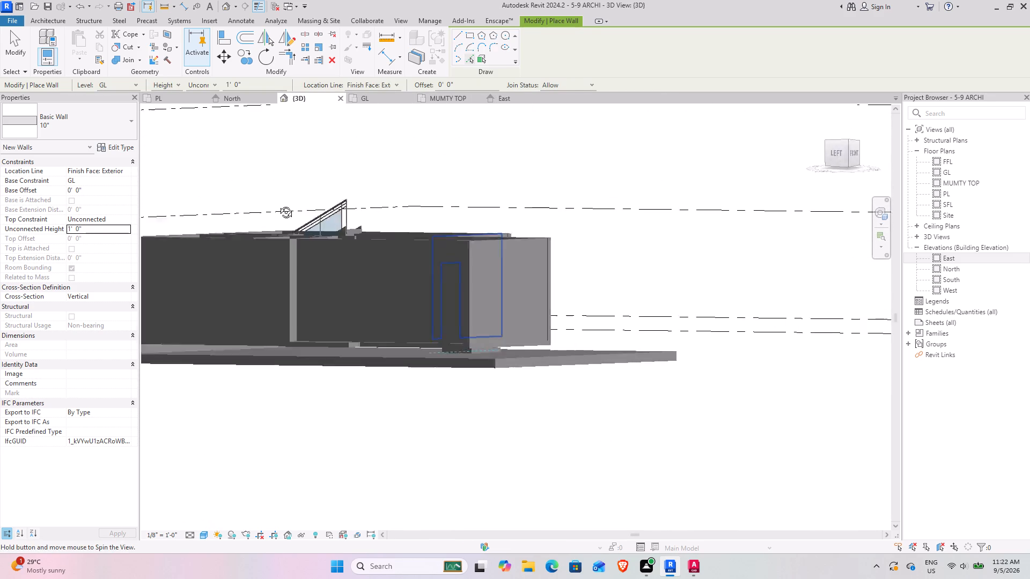
{"action": "middle_click_drag", "start_coordinate": [278, 204], "coordinate": [25, 212], "text": "shift"}
{"action": "middle_click_drag", "start_coordinate": [519, 252], "coordinate": [269, 254], "text": "shift"}
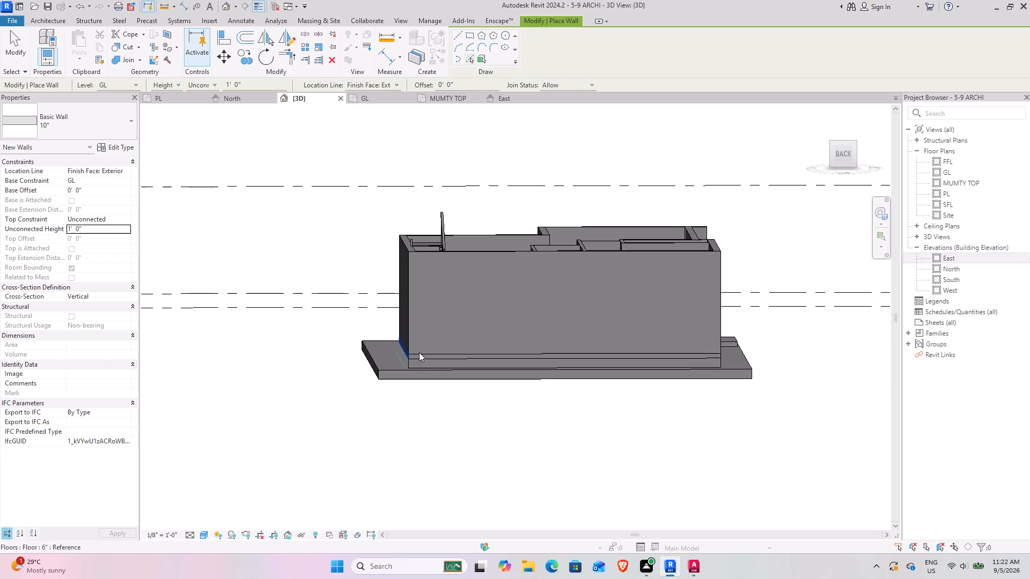
{"action": "scroll", "coordinate": [431, 361], "scroll_direction": "up", "scroll_amount": 7}
{"action": "middle_click_drag", "start_coordinate": [365, 365], "coordinate": [422, 353], "text": "shift"}
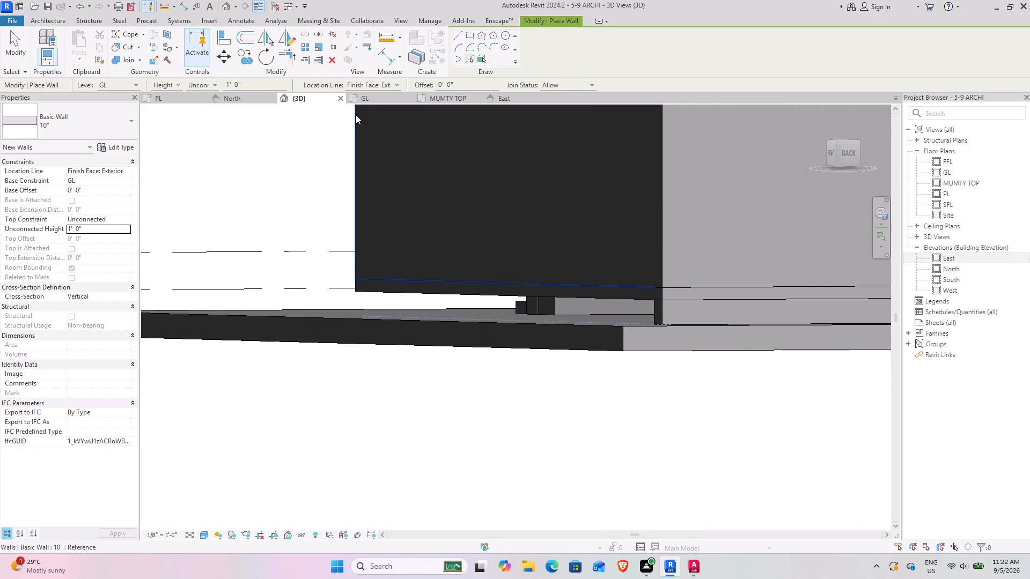
{"action": "left_click", "coordinate": [368, 101]}
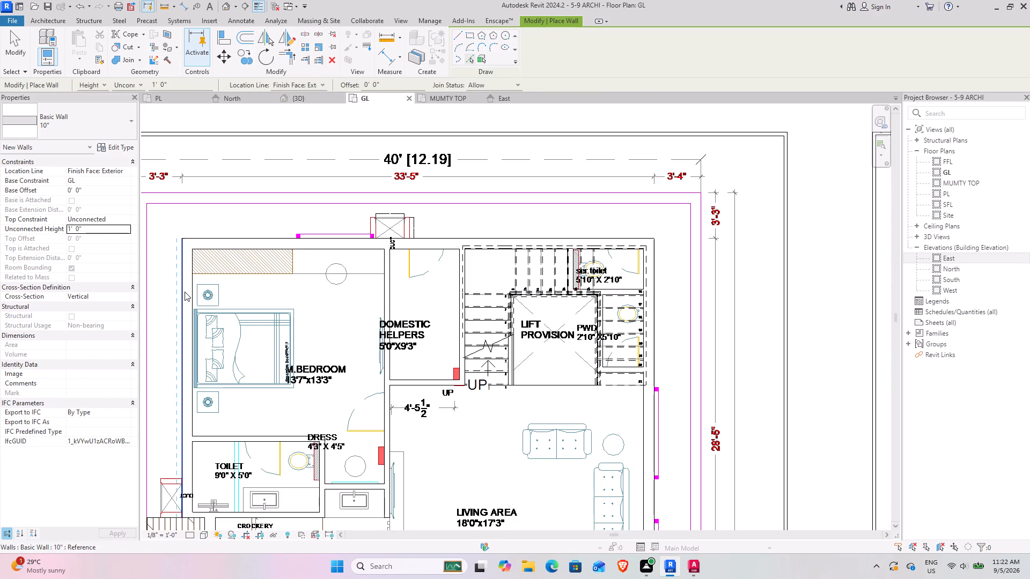
{"action": "left_click", "coordinate": [178, 291]}
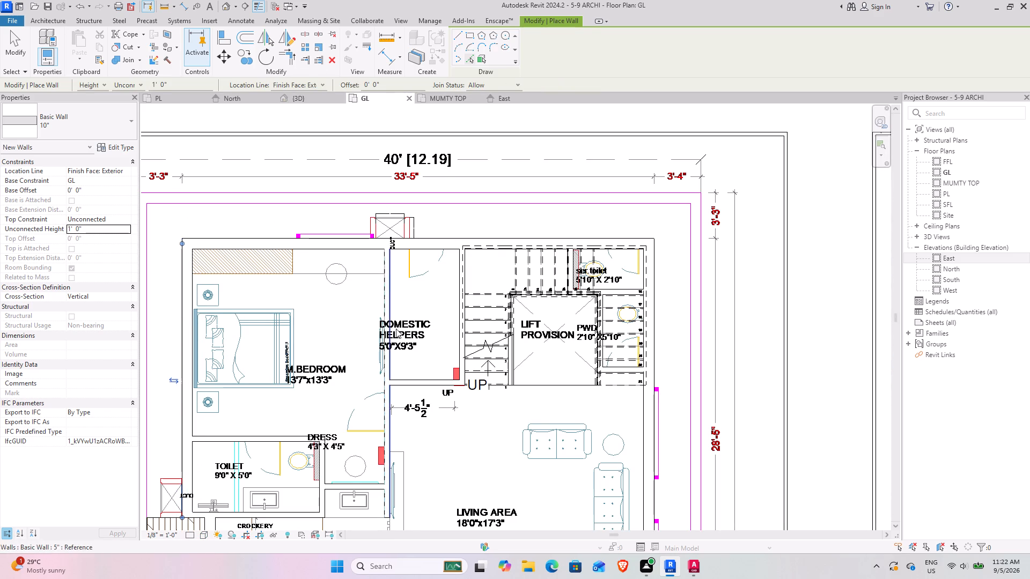
{"action": "middle_click_drag", "start_coordinate": [389, 326], "coordinate": [289, 113]}
{"action": "middle_click_drag", "start_coordinate": [577, 198], "coordinate": [541, 292]}
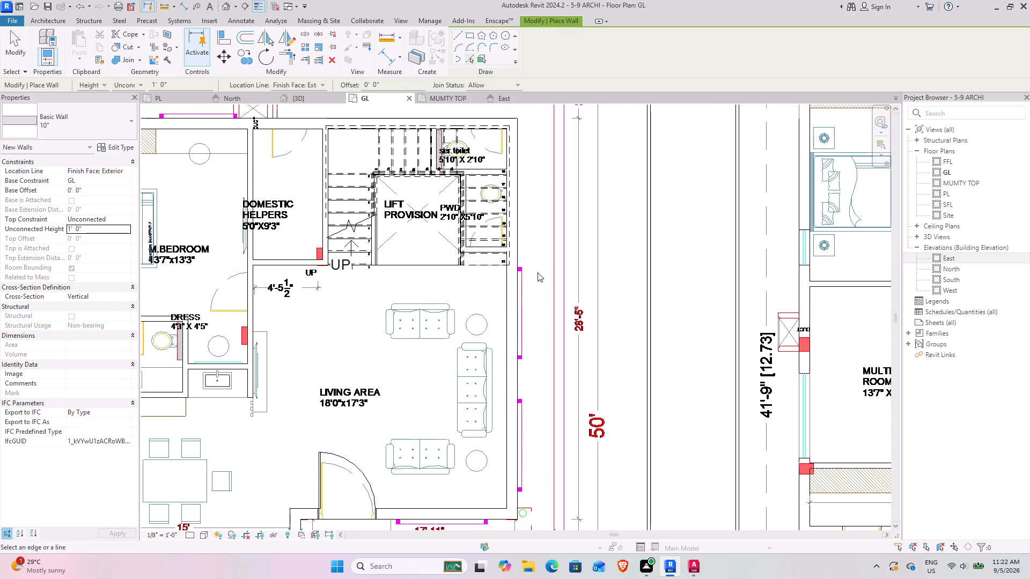
{"action": "left_click", "coordinate": [520, 224]}
Place matching 10" walls along the entrance wall, the kitchen's parking side and the kitchen's road front.
{"action": "middle_click_drag", "start_coordinate": [478, 372], "coordinate": [444, 183]}
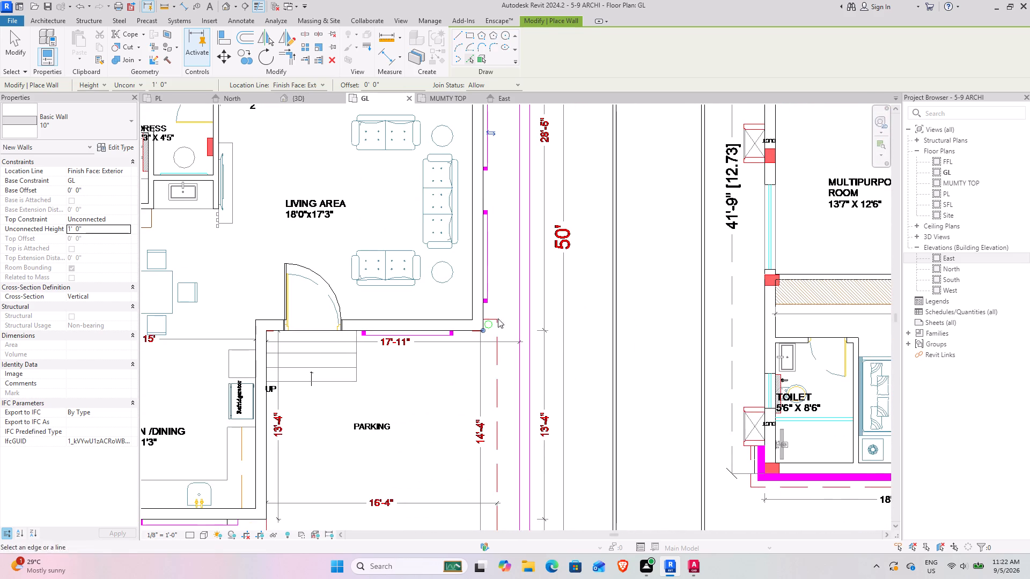
{"action": "left_click", "coordinate": [454, 326]}
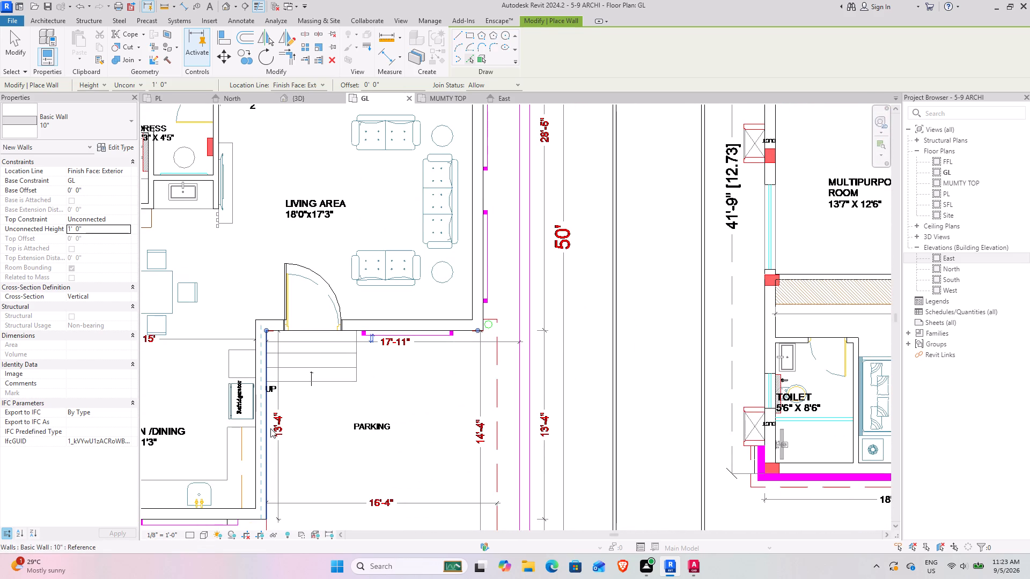
{"action": "left_click", "coordinate": [270, 428]}
{"action": "middle_click_drag", "start_coordinate": [295, 404], "coordinate": [535, 237]}
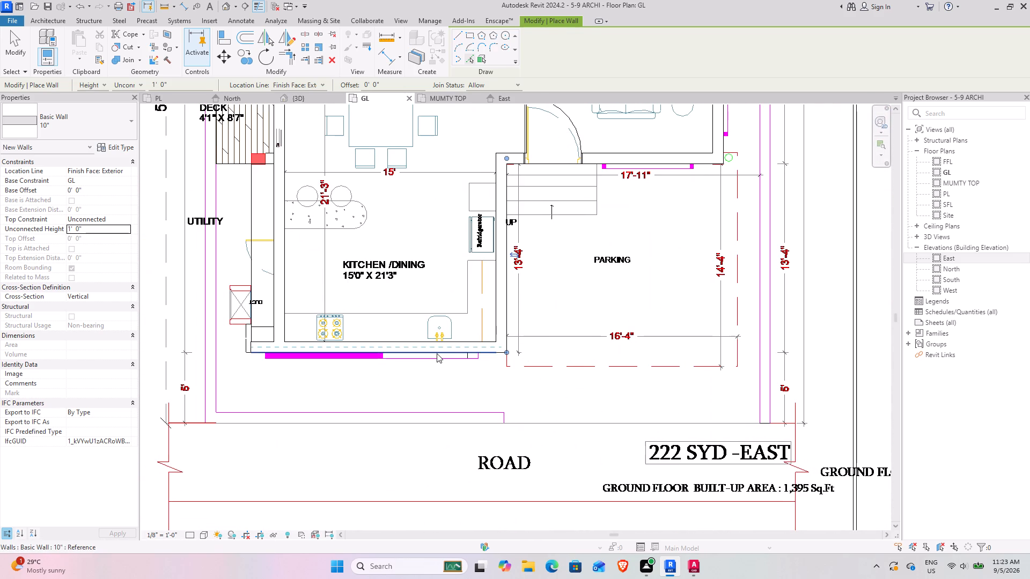
{"action": "left_click", "coordinate": [437, 353]}
Place a matching 10" wall along the kitchen/dining exterior wall line facing the utility and deck.
{"action": "middle_click_drag", "start_coordinate": [215, 318], "coordinate": [354, 394]}
{"action": "middle_click_drag", "start_coordinate": [384, 313], "coordinate": [377, 333]}
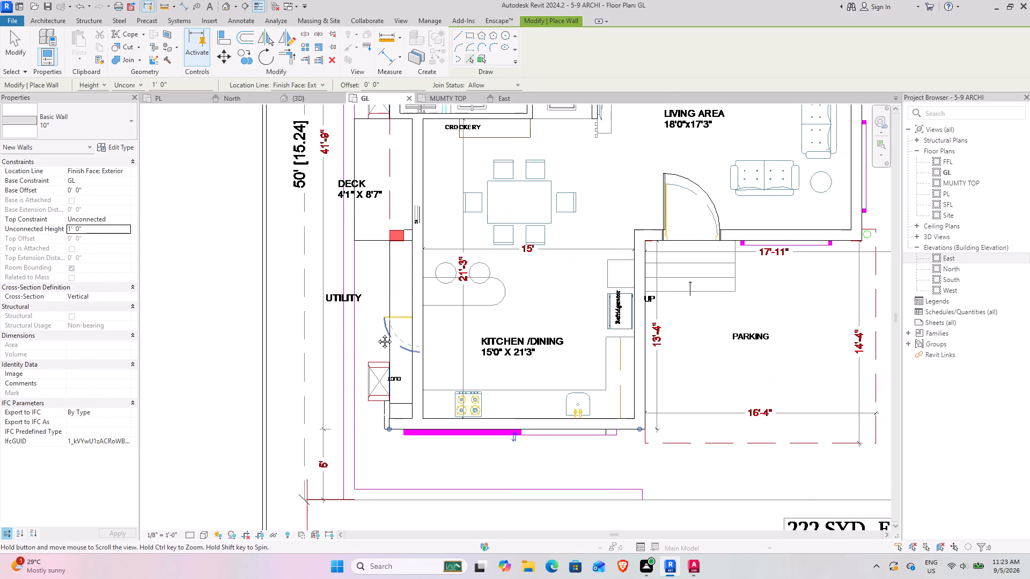
{"action": "middle_click_drag", "start_coordinate": [377, 333], "coordinate": [347, 396]}
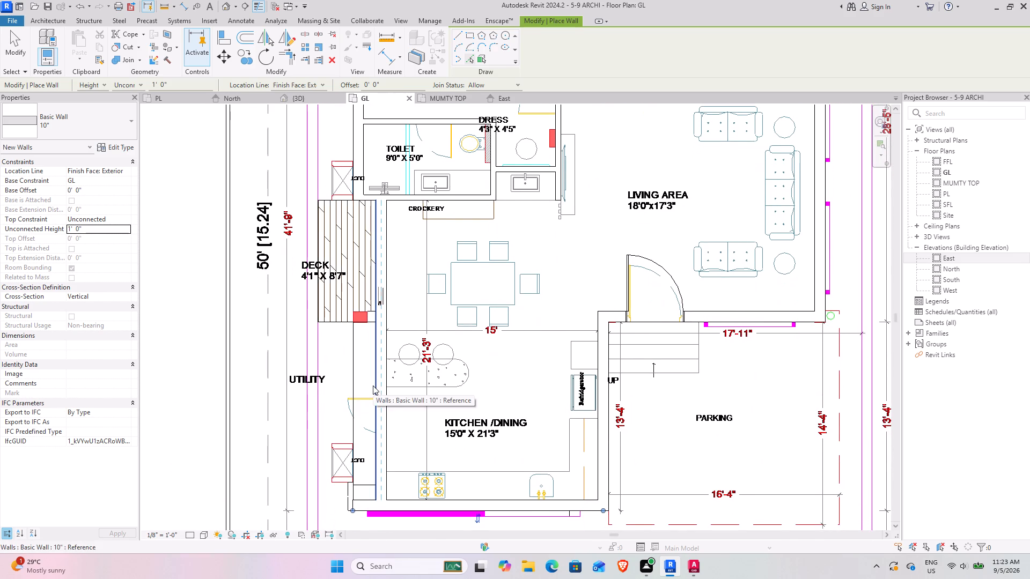
{"action": "left_click", "coordinate": [373, 385]}
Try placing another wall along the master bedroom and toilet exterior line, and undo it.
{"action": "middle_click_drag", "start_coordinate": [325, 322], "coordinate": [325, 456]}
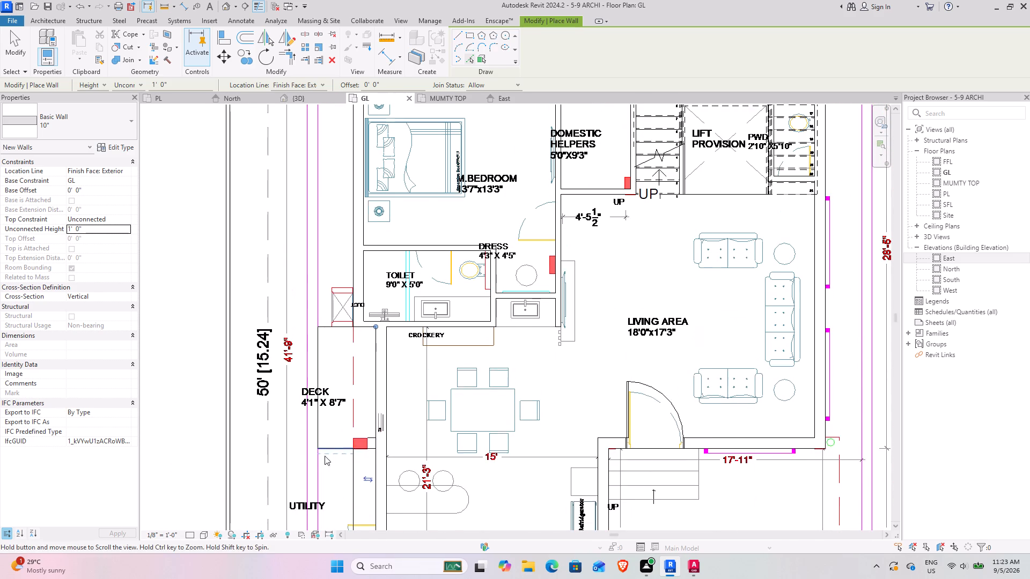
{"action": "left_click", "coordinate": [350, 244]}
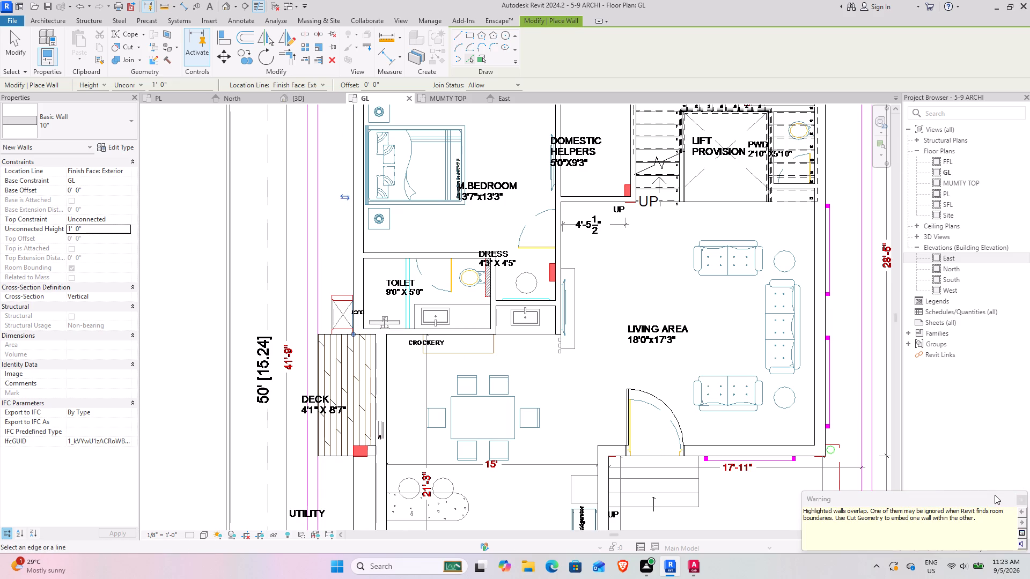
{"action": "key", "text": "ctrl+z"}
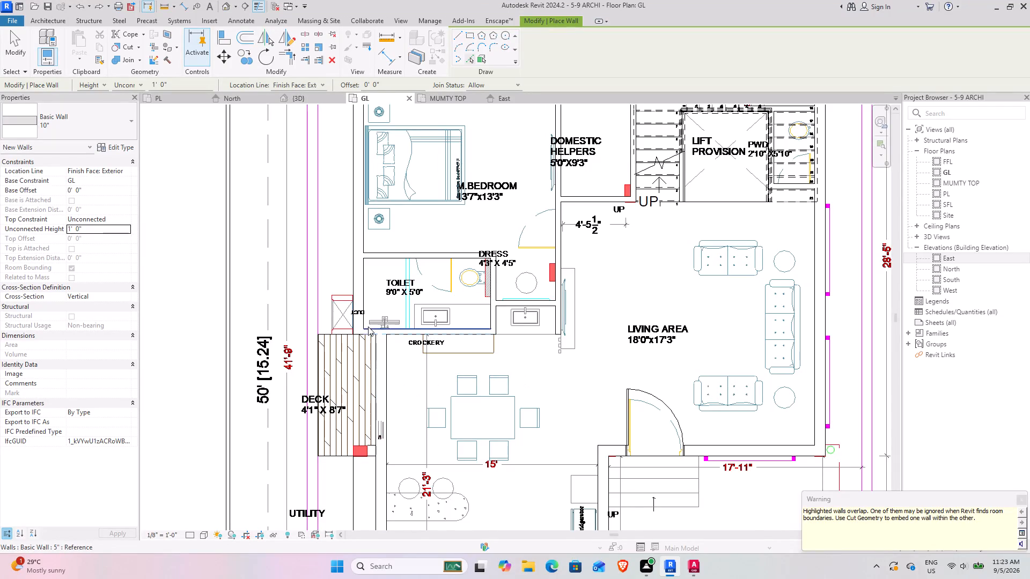
Draw a short 10" wall along the toilet's deck-side edge, from its outer corner to the kitchen/dining wall, with the body on the toilet side.
{"action": "scroll", "coordinate": [368, 326], "scroll_direction": "up", "scroll_amount": 7}
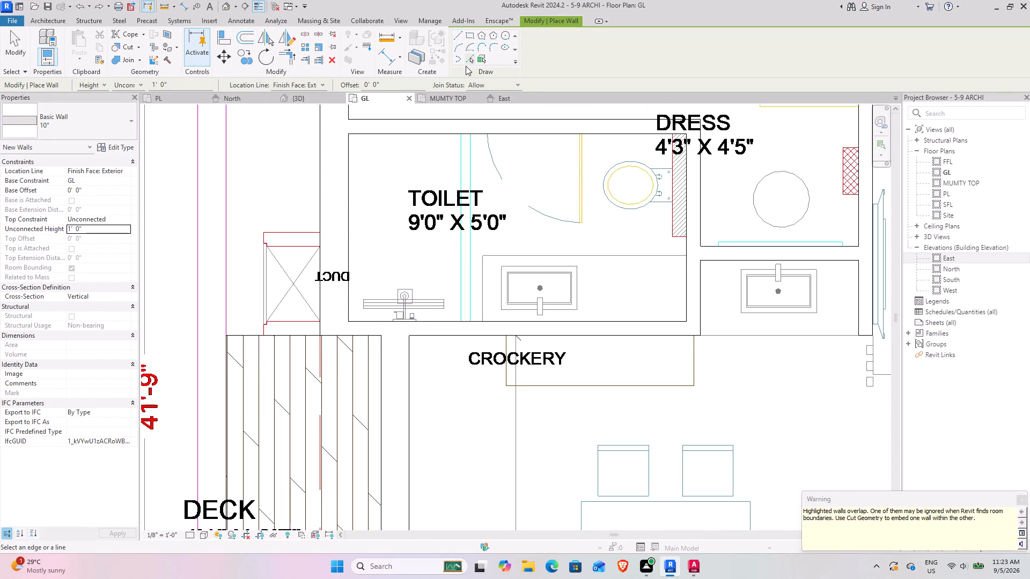
{"action": "left_click", "coordinate": [453, 35]}
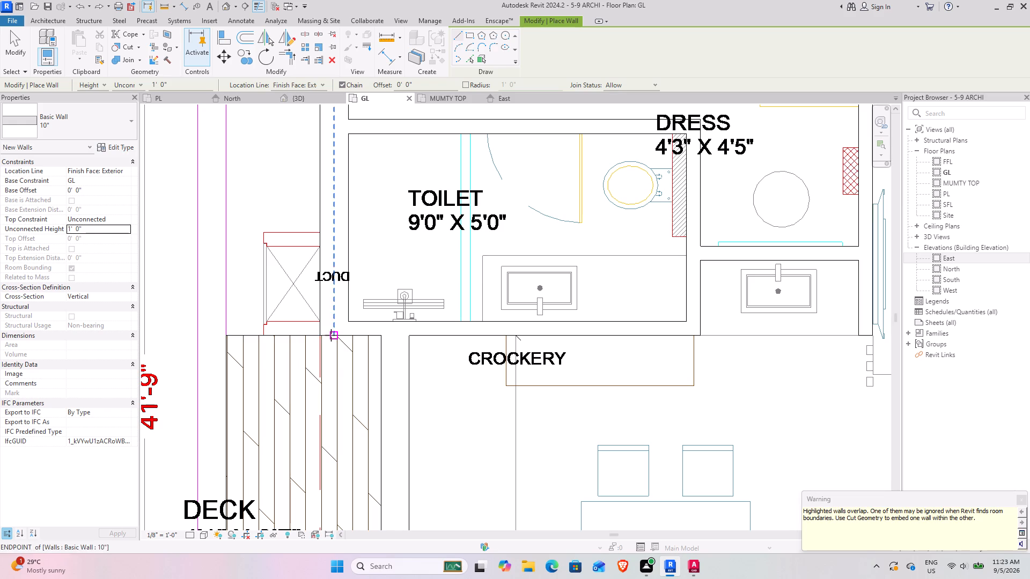
{"action": "left_click", "coordinate": [321, 335]}
{"action": "key", "text": "space"}
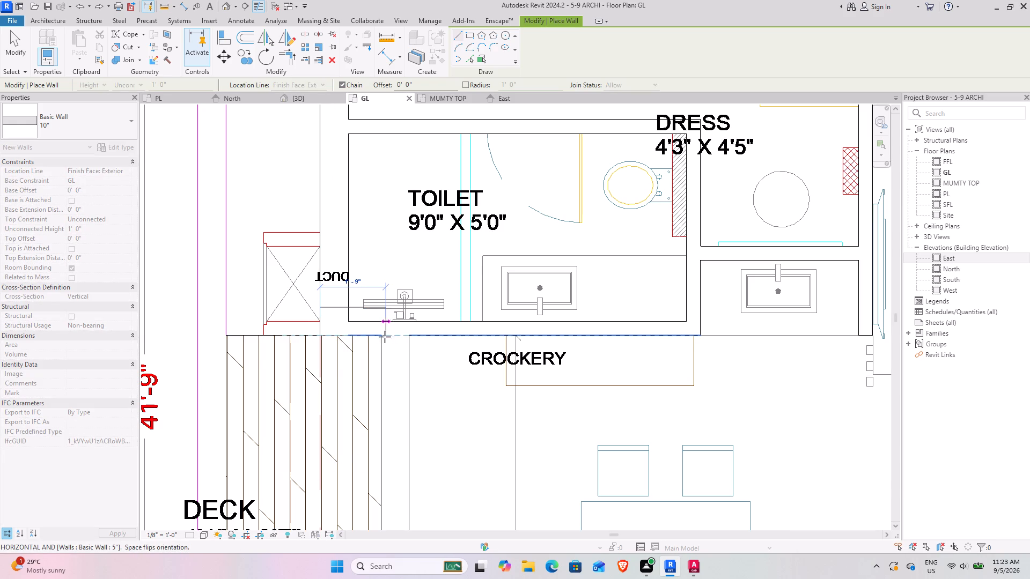
{"action": "left_click", "coordinate": [381, 336]}
{"action": "scroll", "coordinate": [371, 383], "scroll_direction": "down", "scroll_amount": 4}
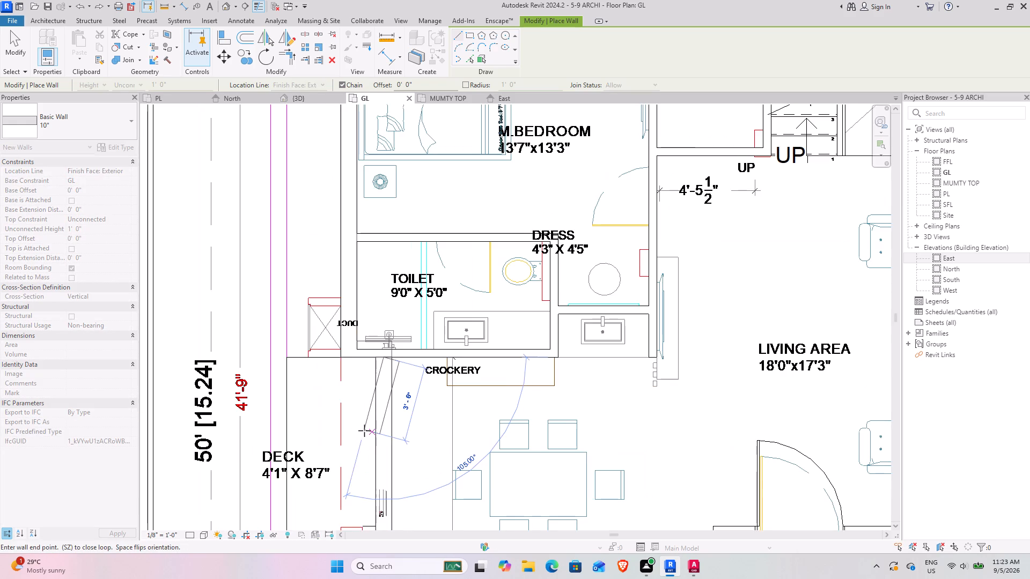
{"action": "middle_click_drag", "start_coordinate": [358, 426], "coordinate": [374, 316]}
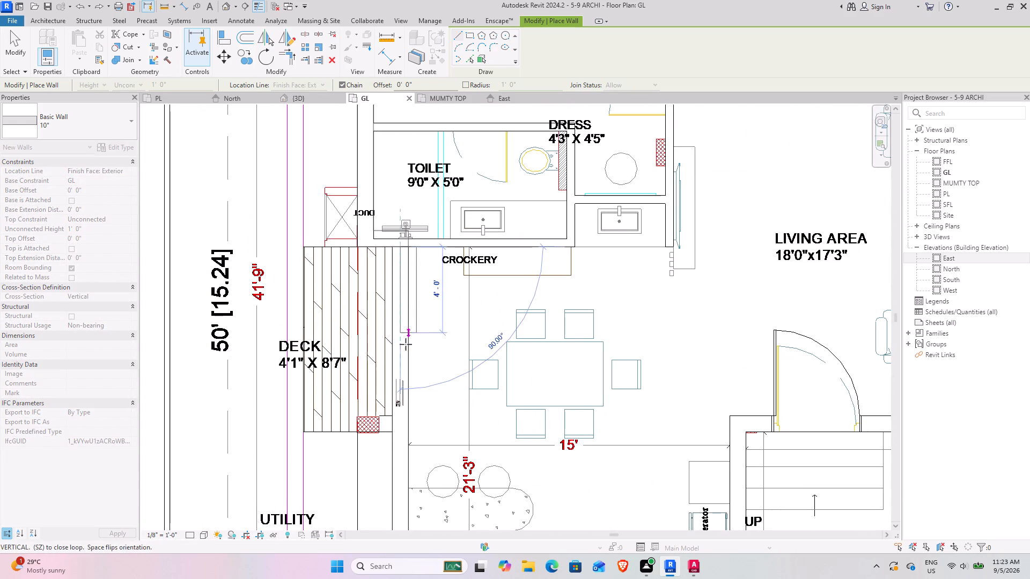
{"action": "key", "text": "Escape"}
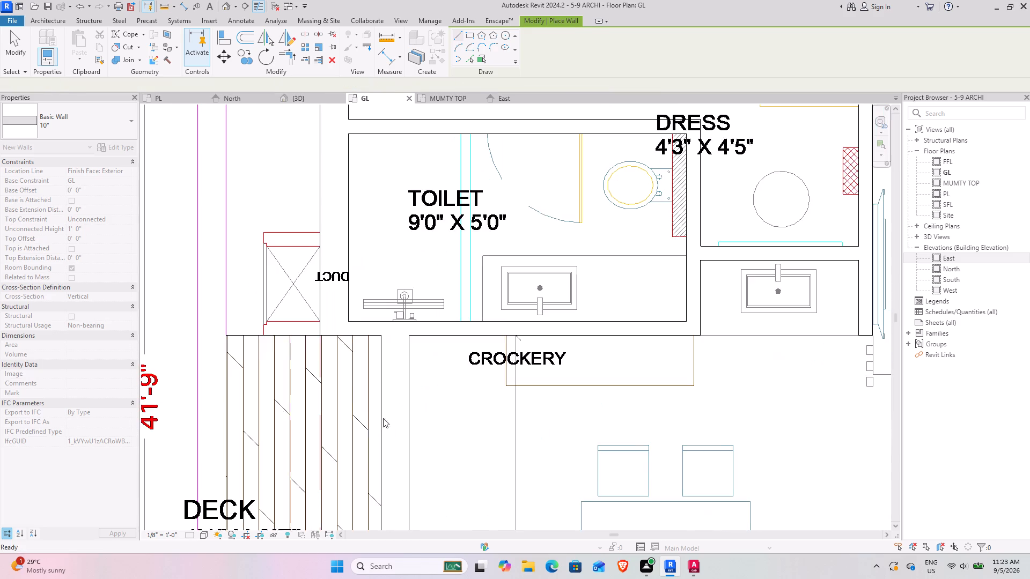
{"action": "middle_click_drag", "start_coordinate": [369, 424], "coordinate": [364, 250]}
{"action": "scroll", "coordinate": [364, 250], "scroll_direction": "down", "scroll_amount": 1}
{"action": "scroll", "coordinate": [351, 401], "scroll_direction": "down", "scroll_amount": 4}
{"action": "middle_click_drag", "start_coordinate": [342, 393], "coordinate": [349, 254]}
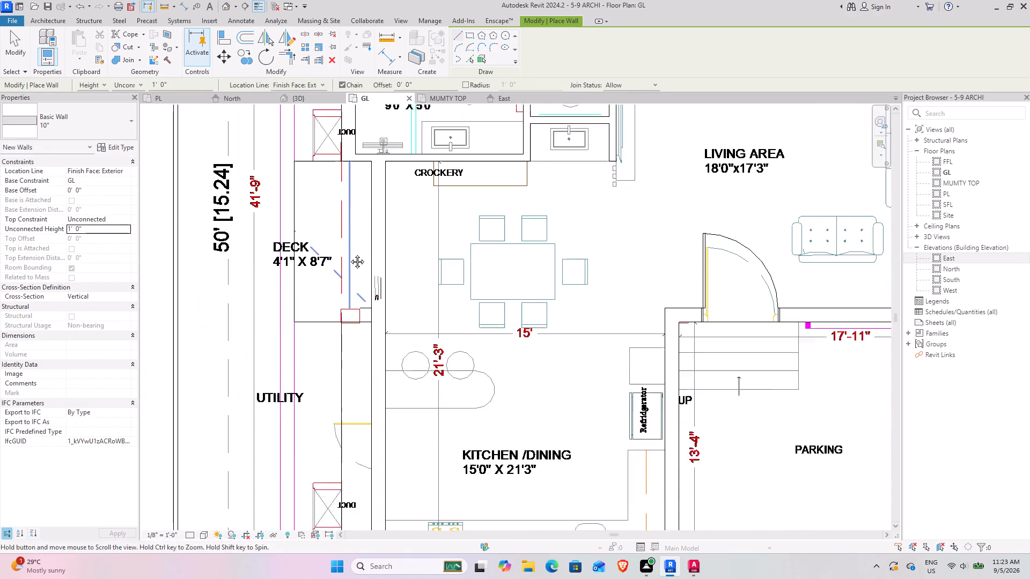
{"action": "middle_click_drag", "start_coordinate": [349, 254], "coordinate": [349, 253]}
{"action": "middle_click_drag", "start_coordinate": [350, 425], "coordinate": [365, 250]}
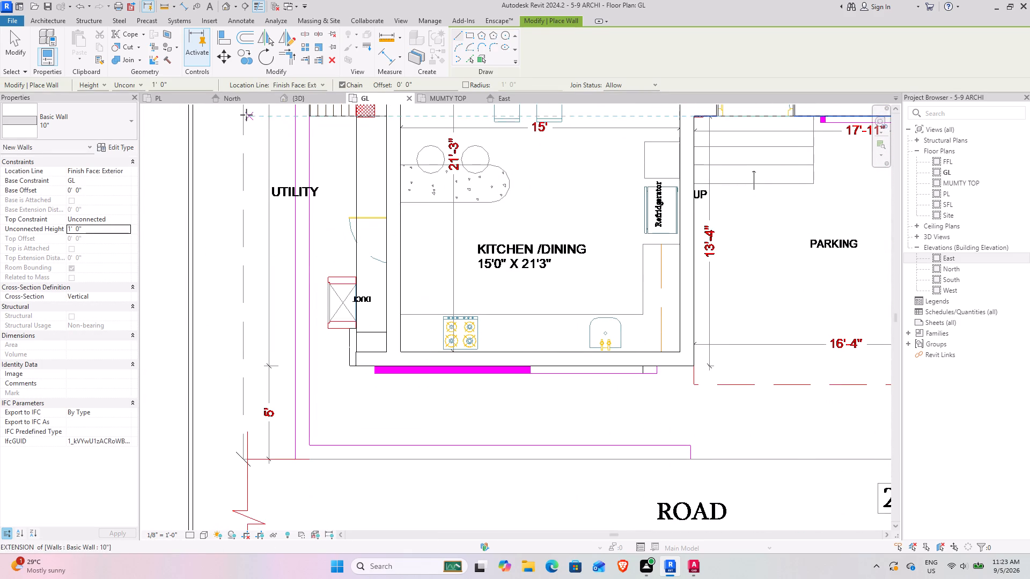
{"action": "key", "text": "Escape"}
Inspect the 1' 0" plinth walls beneath the house from all sides in 3D.
{"action": "left_click", "coordinate": [319, 99]}
{"action": "scroll", "coordinate": [518, 318], "scroll_direction": "down", "scroll_amount": 4}
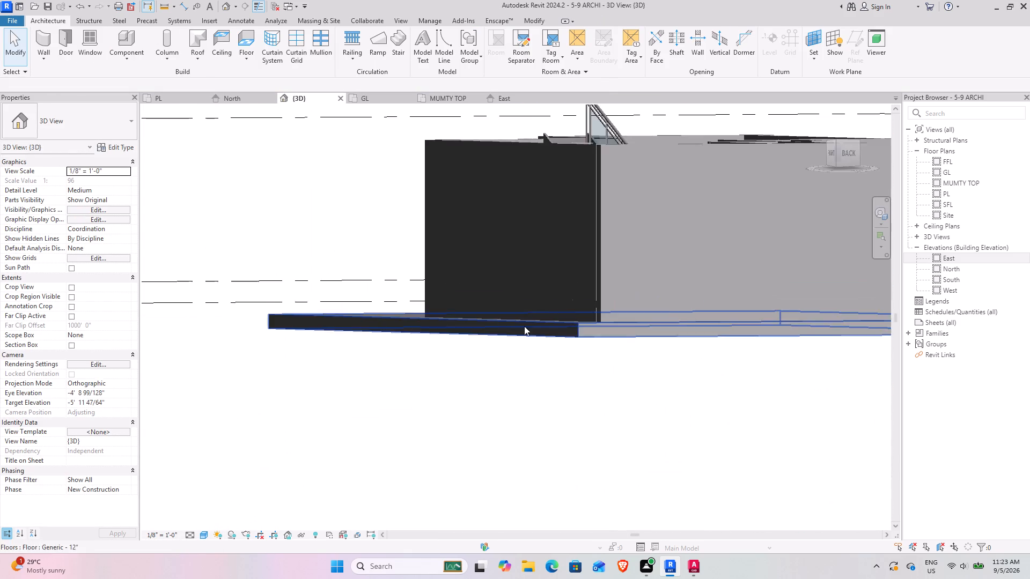
{"action": "scroll", "coordinate": [464, 357], "scroll_direction": "down", "scroll_amount": 1, "text": "shift"}
{"action": "middle_click_drag", "start_coordinate": [464, 357], "coordinate": [792, 370], "text": "shift"}
{"action": "middle_click_drag", "start_coordinate": [518, 371], "coordinate": [678, 373], "text": "shift"}
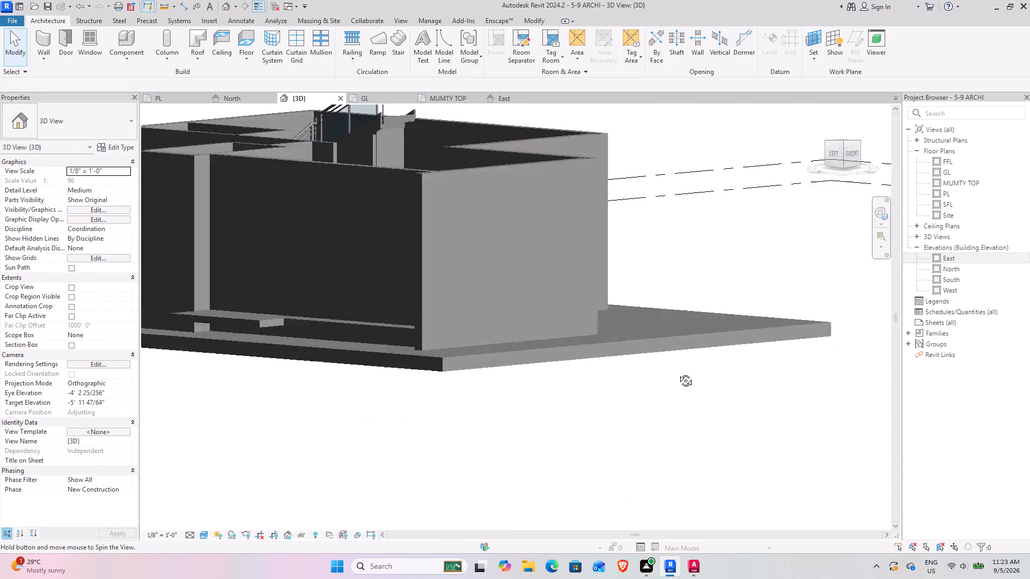
{"action": "middle_click_drag", "start_coordinate": [678, 373], "coordinate": [716, 370], "text": "shift"}
{"action": "middle_click_drag", "start_coordinate": [357, 400], "coordinate": [658, 424], "text": "shift"}
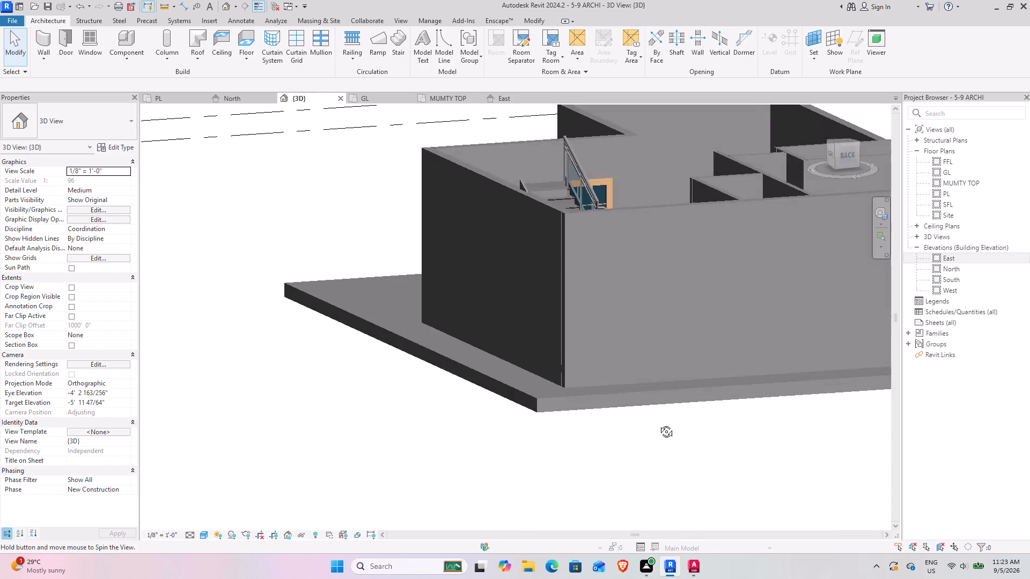
{"action": "middle_click_drag", "start_coordinate": [658, 424], "coordinate": [431, 396], "text": "shift"}
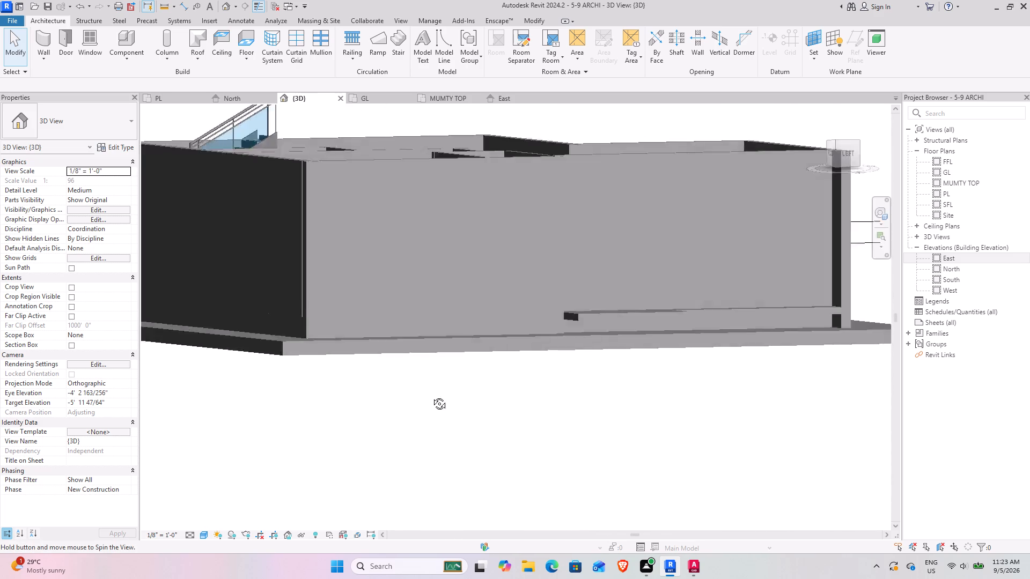
Inspect the house's front side, entrance steps and plinth walls in 3D.
{"action": "middle_click_drag", "start_coordinate": [431, 396], "coordinate": [229, 398], "text": "shift"}
{"action": "middle_click_drag", "start_coordinate": [476, 329], "coordinate": [370, 387], "text": "shift"}
{"action": "middle_click_drag", "start_coordinate": [452, 339], "coordinate": [468, 488]}
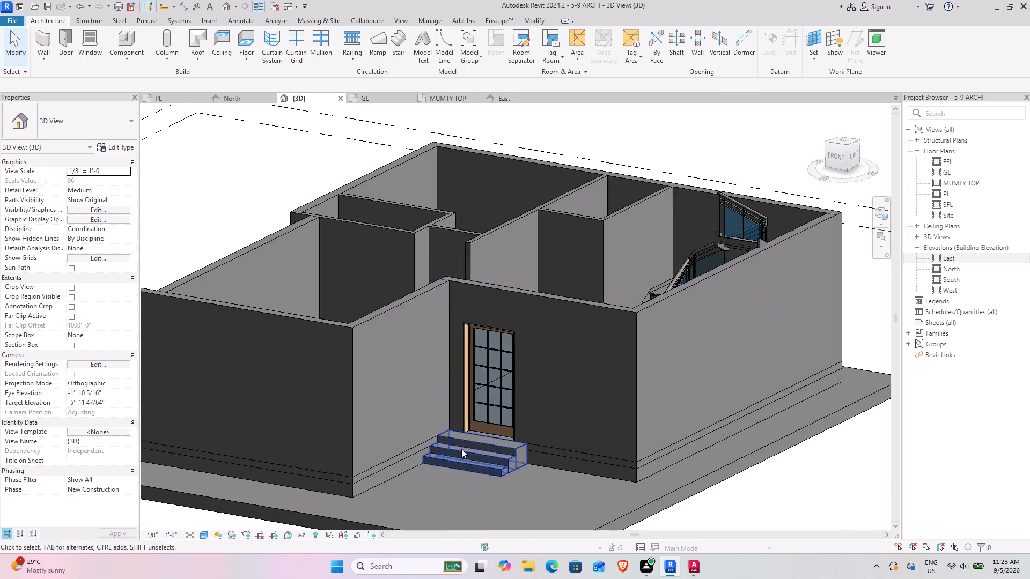
{"action": "scroll", "coordinate": [456, 399], "scroll_direction": "down", "scroll_amount": 4}
{"action": "middle_click_drag", "start_coordinate": [450, 399], "coordinate": [467, 433]}
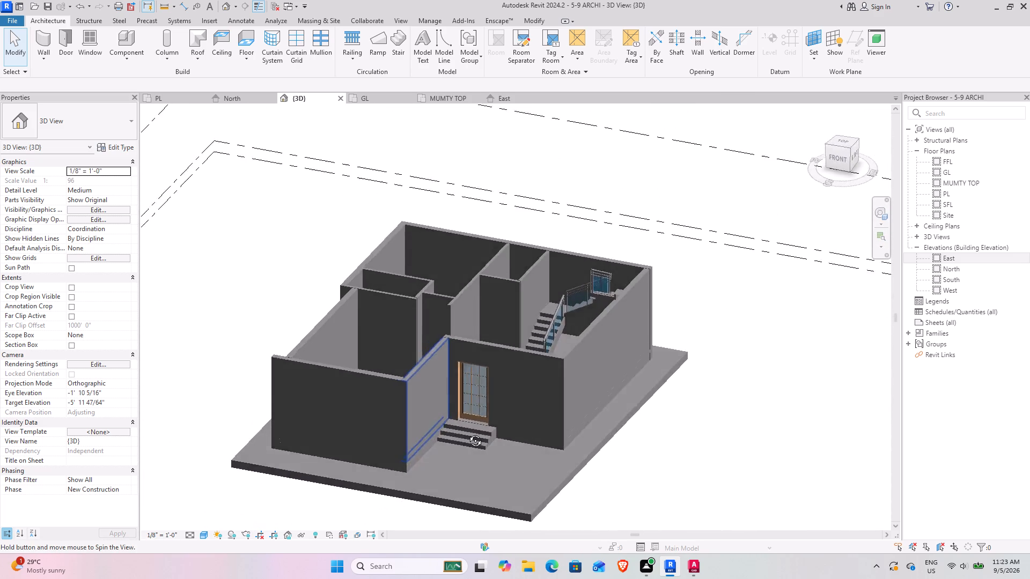
{"action": "middle_click_drag", "start_coordinate": [467, 433], "coordinate": [456, 397]}
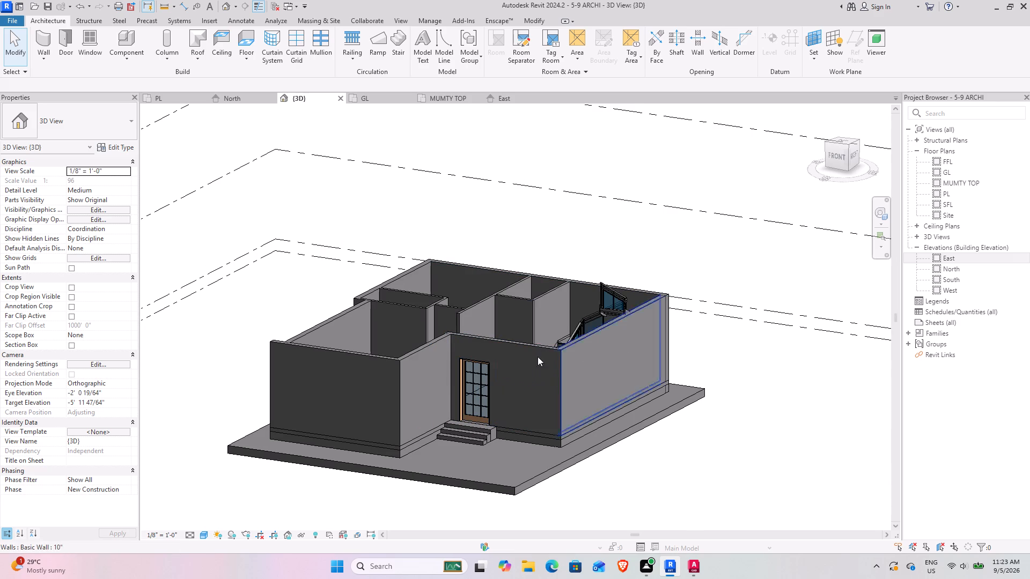
Examine the ground floor layout in the GL floor plan, from the kitchen/dining and parking to the bedroom and staircase.
{"action": "left_click", "coordinate": [359, 98]}
{"action": "scroll", "coordinate": [431, 257], "scroll_direction": "down", "scroll_amount": 4}
{"action": "middle_click_drag", "start_coordinate": [578, 258], "coordinate": [370, 268]}
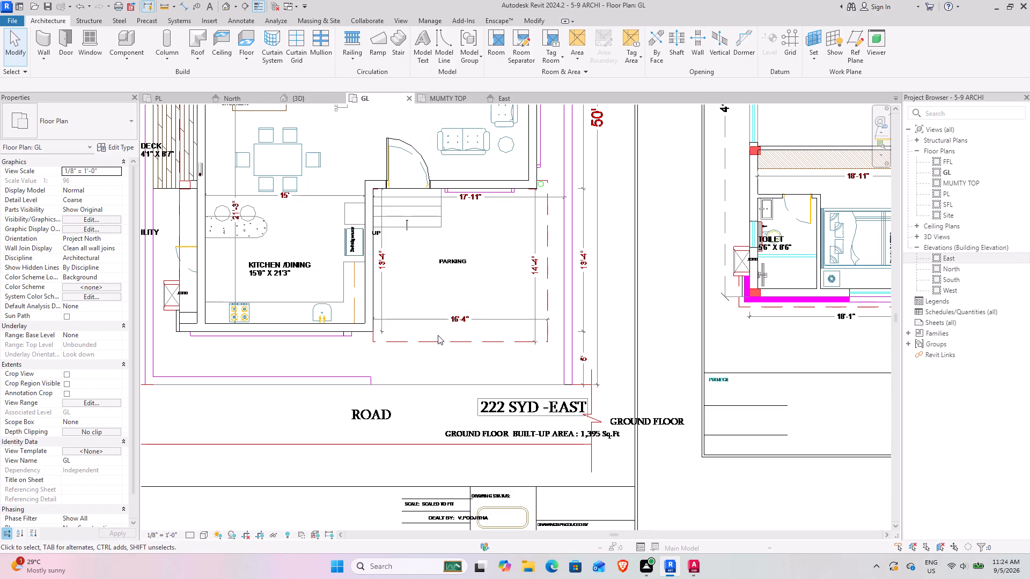
{"action": "scroll", "coordinate": [352, 332], "scroll_direction": "down", "scroll_amount": 1}
{"action": "middle_click_drag", "start_coordinate": [352, 332], "coordinate": [428, 395]}
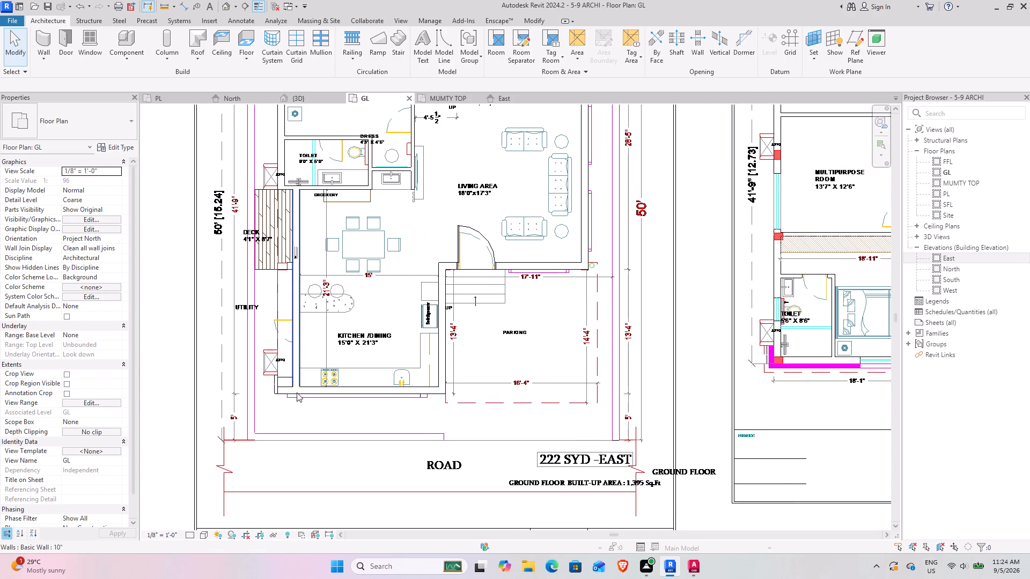
{"action": "middle_click_drag", "start_coordinate": [339, 337], "coordinate": [310, 391]}
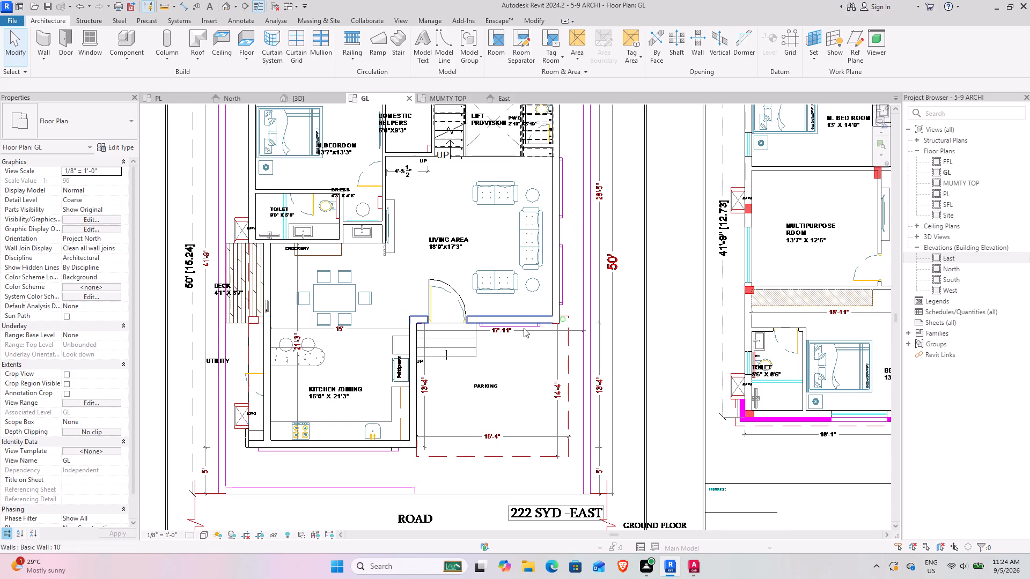
{"action": "middle_click_drag", "start_coordinate": [520, 332], "coordinate": [480, 360]}
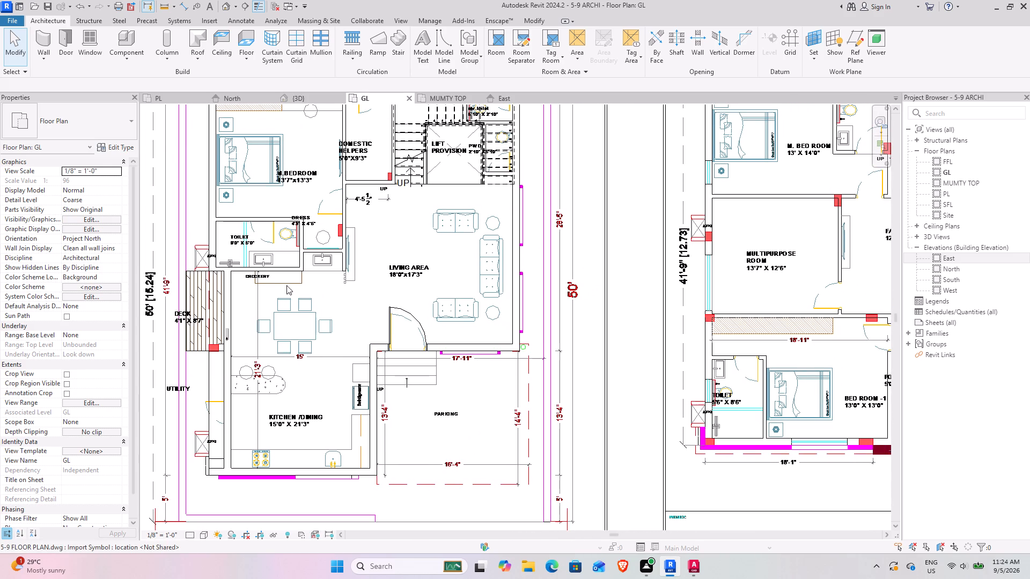
{"action": "middle_click_drag", "start_coordinate": [345, 311], "coordinate": [369, 333]}
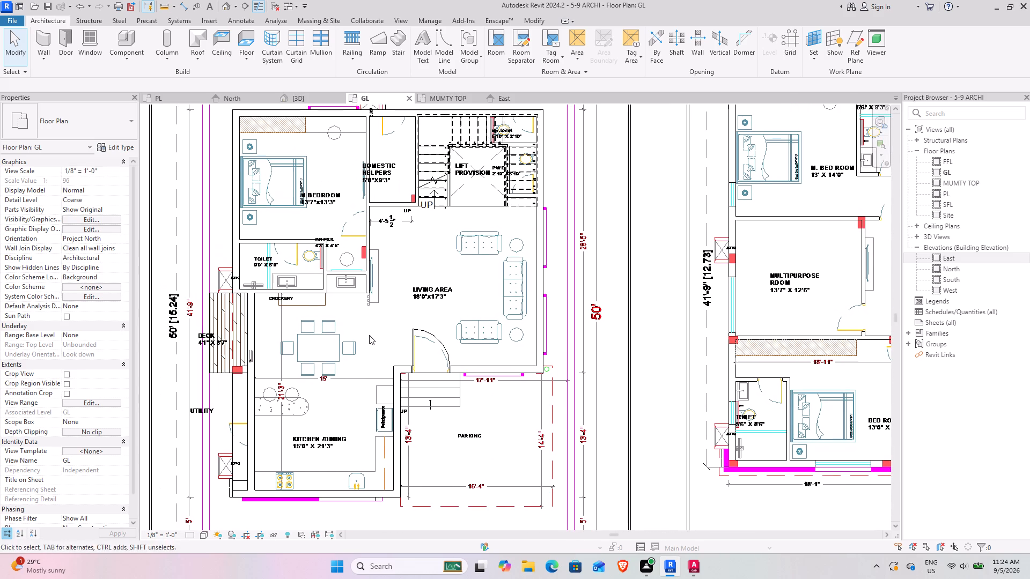
{"action": "middle_click_drag", "start_coordinate": [348, 321], "coordinate": [306, 324]}
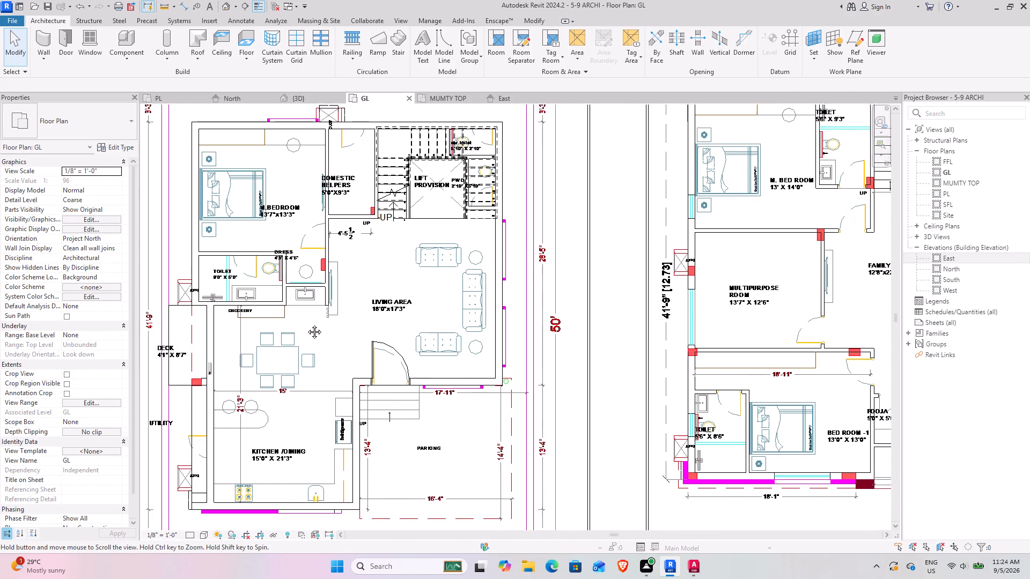
{"action": "middle_click_drag", "start_coordinate": [306, 324], "coordinate": [305, 298]}
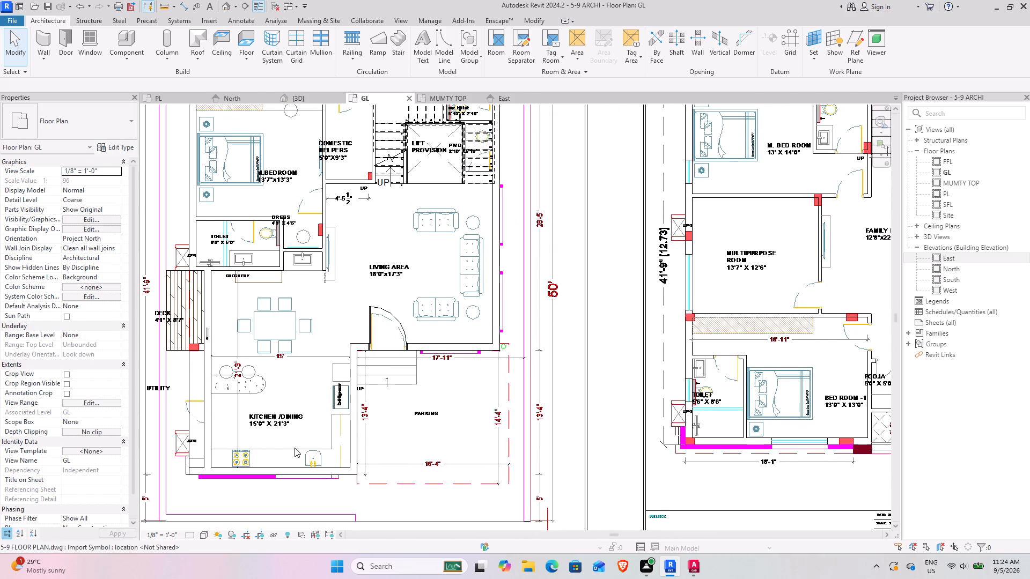
{"action": "scroll", "coordinate": [325, 302], "scroll_direction": "up", "scroll_amount": 1}
{"action": "middle_click_drag", "start_coordinate": [330, 299], "coordinate": [297, 368]}
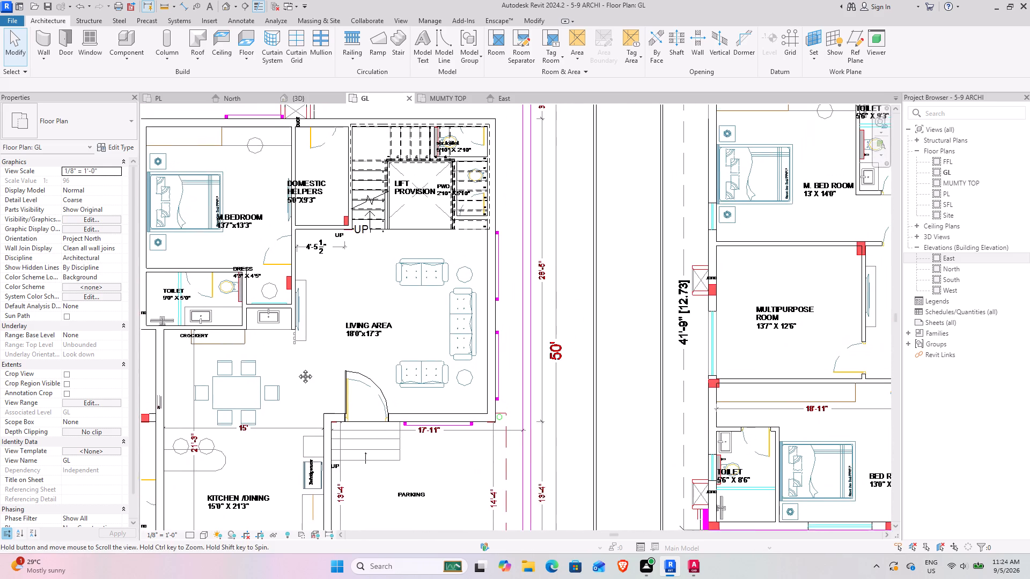
{"action": "middle_click_drag", "start_coordinate": [297, 368], "coordinate": [295, 373]}
{"action": "middle_click_drag", "start_coordinate": [345, 268], "coordinate": [407, 316]}
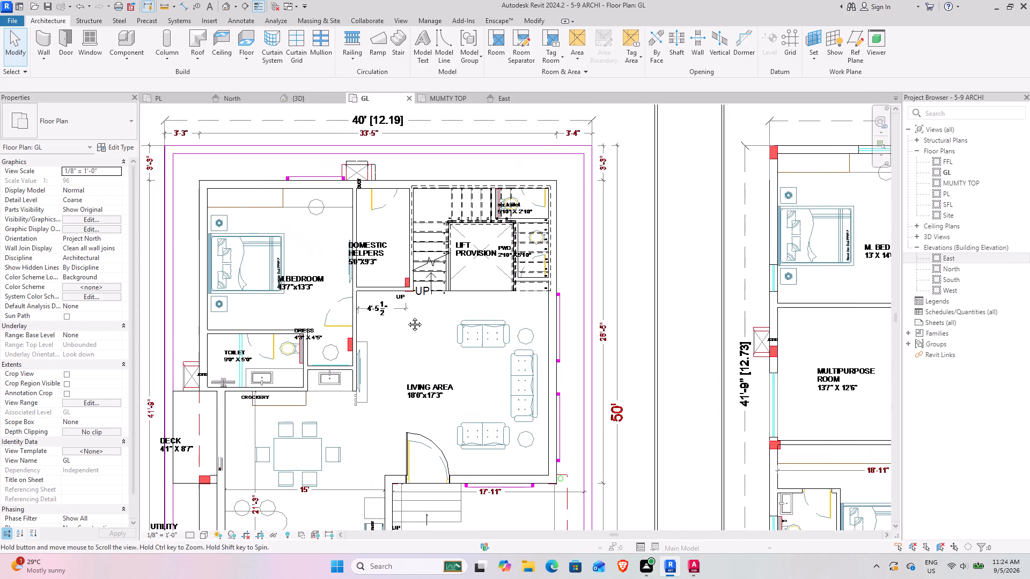
{"action": "middle_click_drag", "start_coordinate": [407, 316], "coordinate": [398, 276]}
{"action": "middle_click_drag", "start_coordinate": [397, 275], "coordinate": [370, 296]}
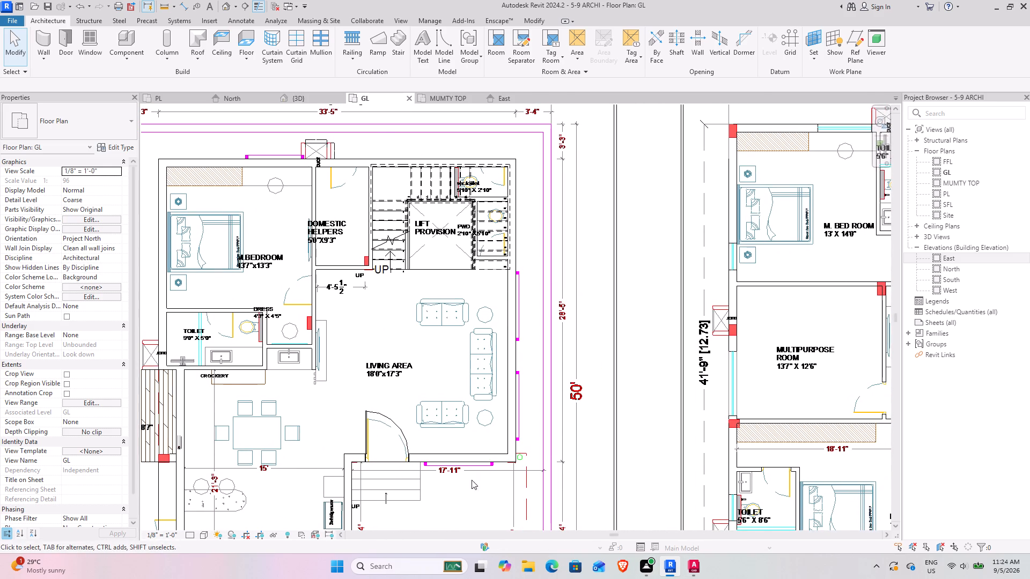
Switch to the AutoCAD drawing and examine the doors, windows and plinth steps on the east, north and west elevations.
{"action": "left_click", "coordinate": [696, 569]}
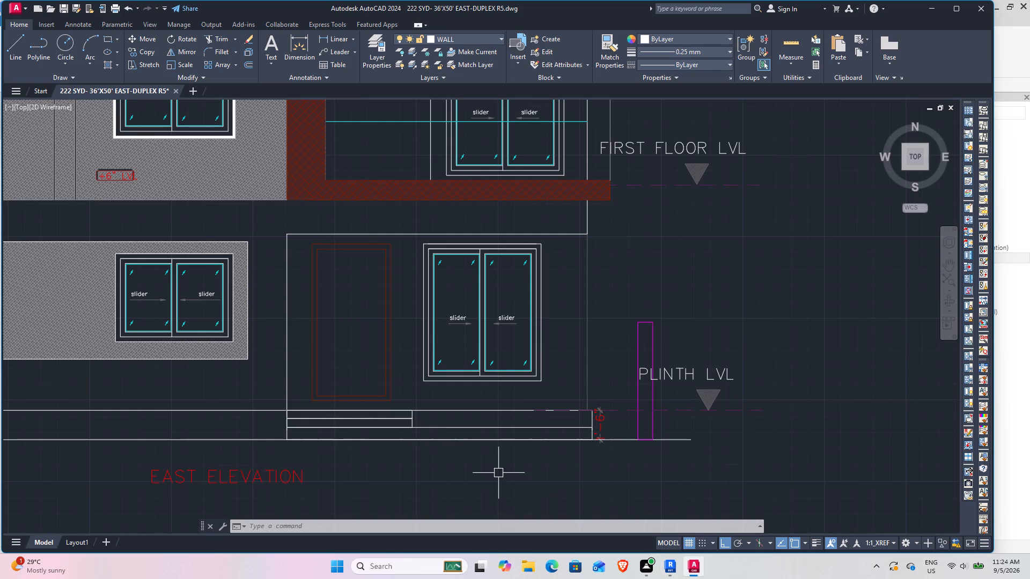
{"action": "scroll", "coordinate": [328, 289], "scroll_direction": "down", "scroll_amount": 3}
{"action": "middle_click_drag", "start_coordinate": [588, 296], "coordinate": [538, 289]}
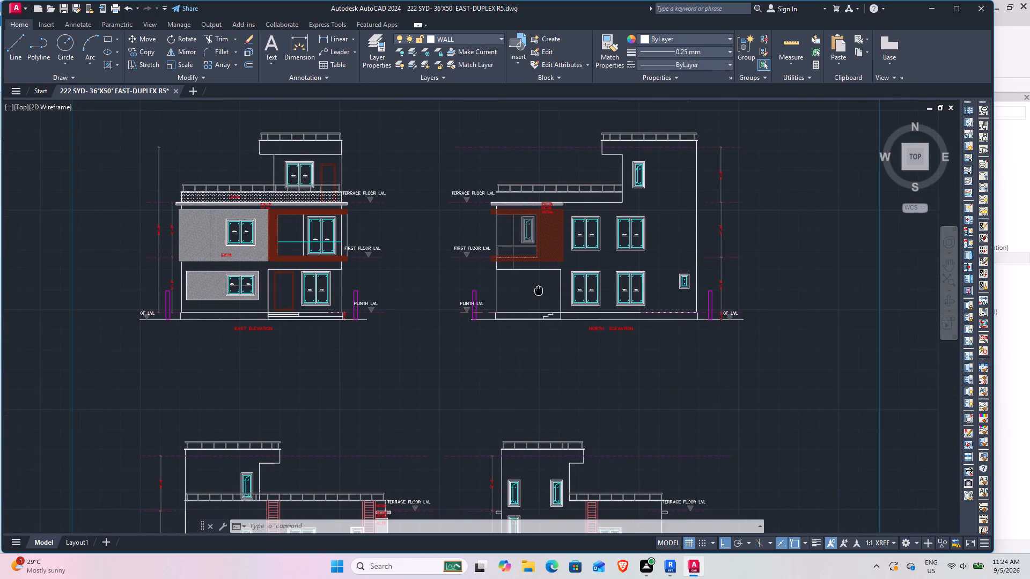
{"action": "middle_click_drag", "start_coordinate": [538, 289], "coordinate": [535, 289]}
{"action": "middle_click_drag", "start_coordinate": [330, 349], "coordinate": [344, 187]}
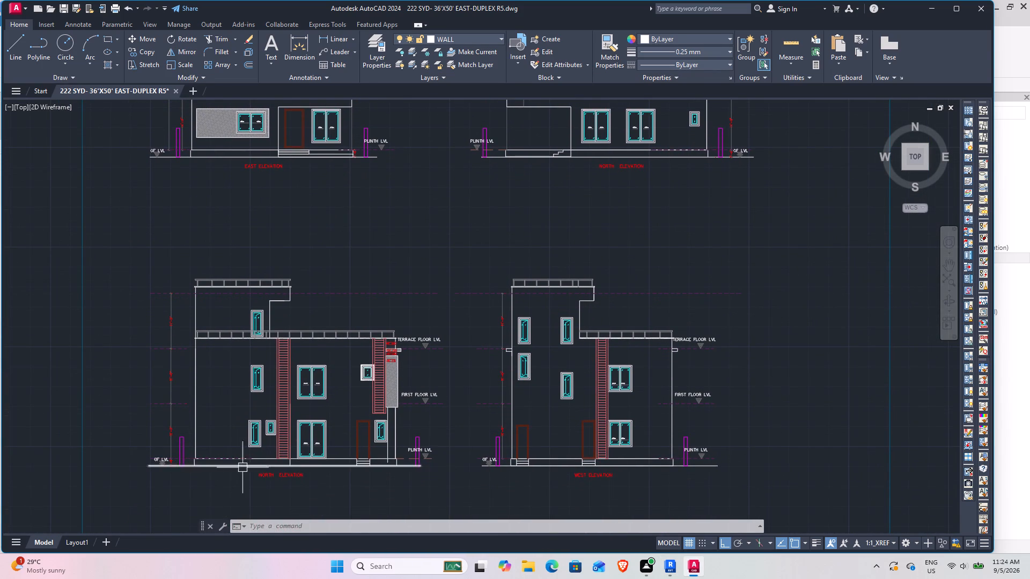
{"action": "scroll", "coordinate": [330, 469], "scroll_direction": "up", "scroll_amount": 1}
{"action": "middle_click_drag", "start_coordinate": [295, 456], "coordinate": [308, 399]}
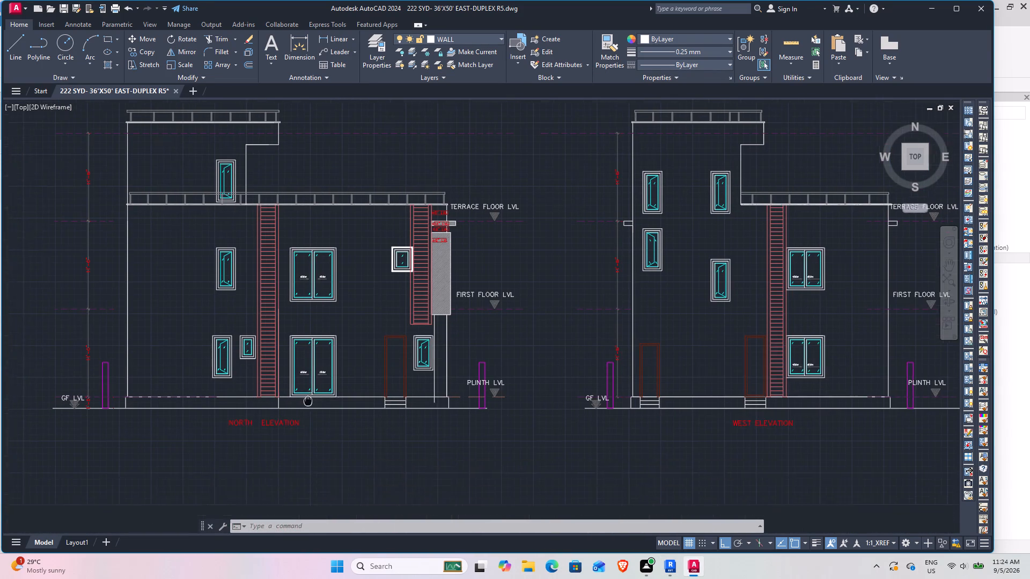
{"action": "middle_click_drag", "start_coordinate": [308, 399], "coordinate": [308, 399]}
{"action": "scroll", "coordinate": [245, 339], "scroll_direction": "up", "scroll_amount": 2}
{"action": "middle_click_drag", "start_coordinate": [296, 390], "coordinate": [229, 310]}
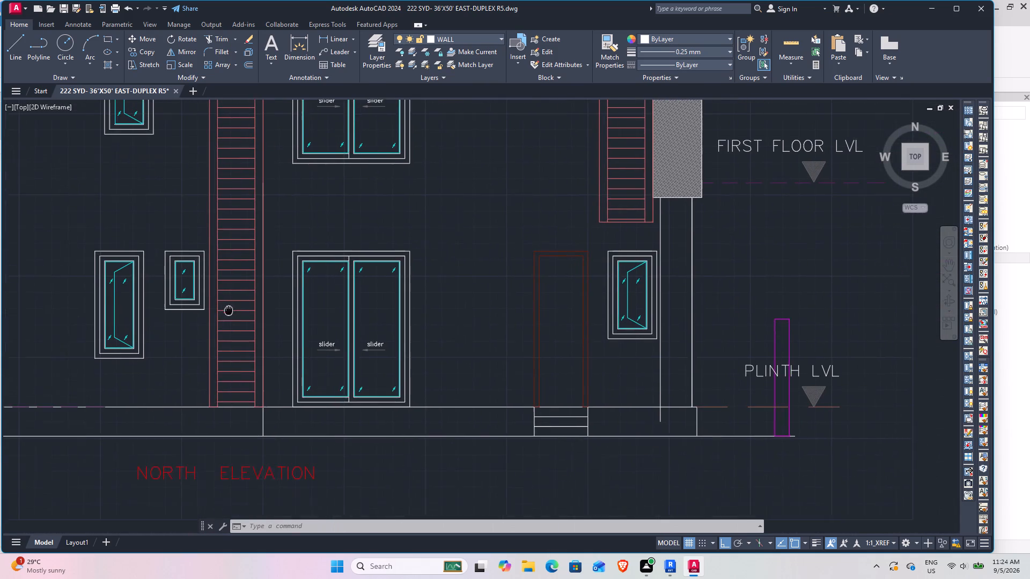
{"action": "middle_click_drag", "start_coordinate": [229, 310], "coordinate": [229, 307]}
{"action": "scroll", "coordinate": [232, 306], "scroll_direction": "down", "scroll_amount": 2}
{"action": "middle_click_drag", "start_coordinate": [429, 347], "coordinate": [296, 374]}
{"action": "scroll", "coordinate": [240, 363], "scroll_direction": "up", "scroll_amount": 1}
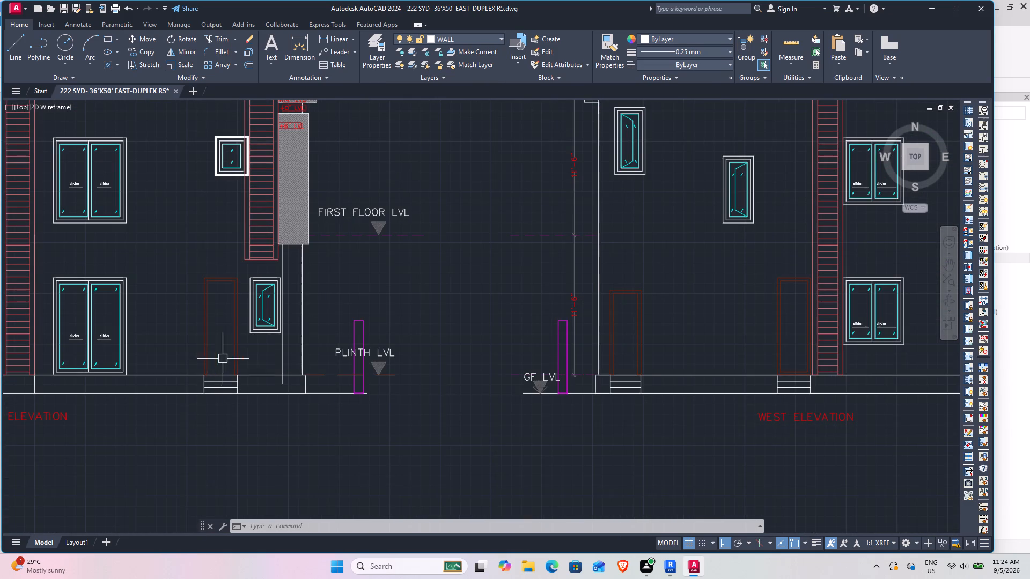
{"action": "scroll", "coordinate": [213, 355], "scroll_direction": "up", "scroll_amount": 1}
{"action": "scroll", "coordinate": [269, 368], "scroll_direction": "down", "scroll_amount": 2}
{"action": "middle_click_drag", "start_coordinate": [224, 375], "coordinate": [259, 375]}
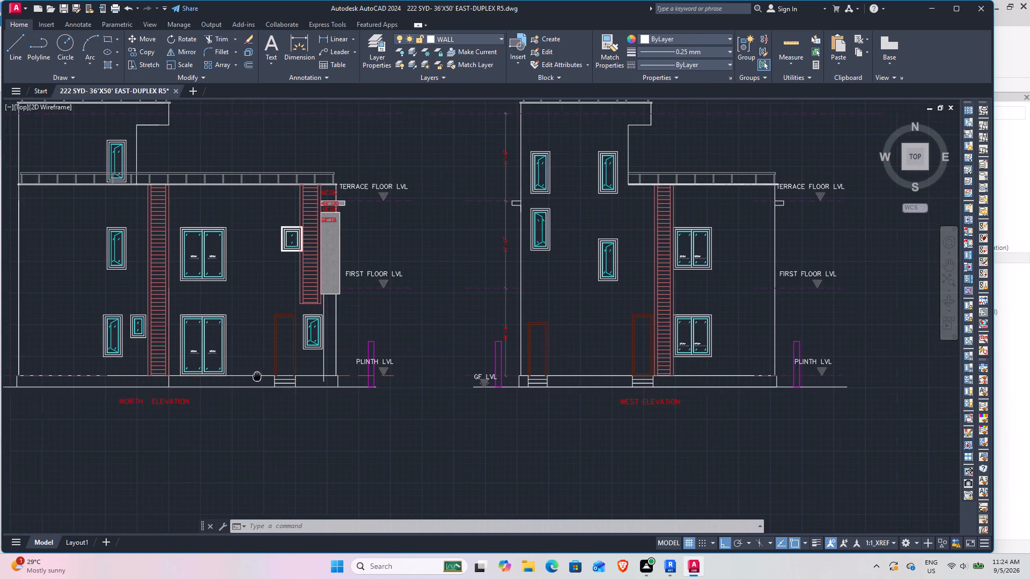
{"action": "middle_click_drag", "start_coordinate": [259, 375], "coordinate": [267, 375]}
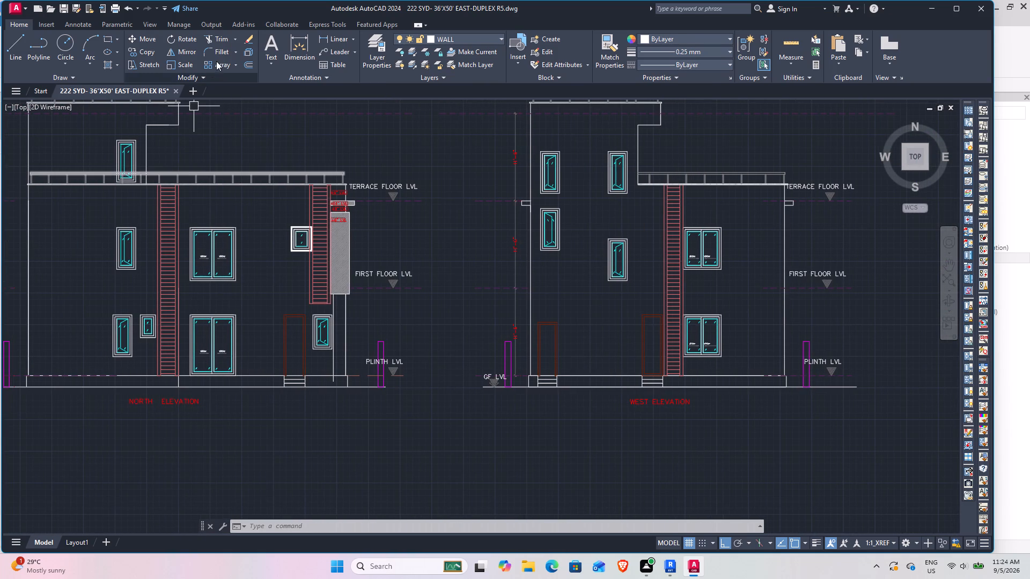
Measure the height of the ground floor door on the north elevation, from its top corner to plinth level.
{"action": "left_click", "coordinate": [308, 54]}
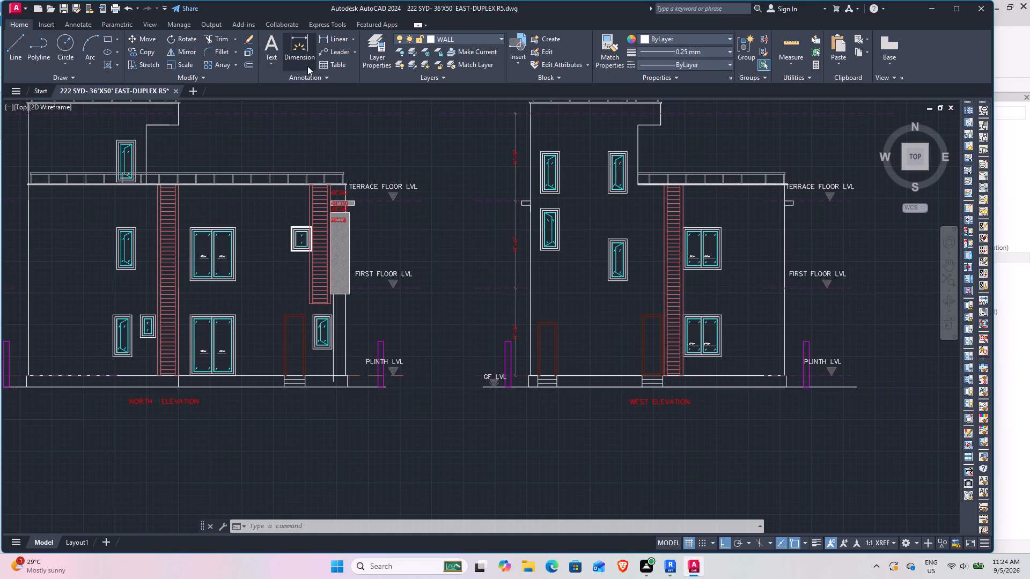
{"action": "scroll", "coordinate": [288, 323], "scroll_direction": "up", "scroll_amount": 5}
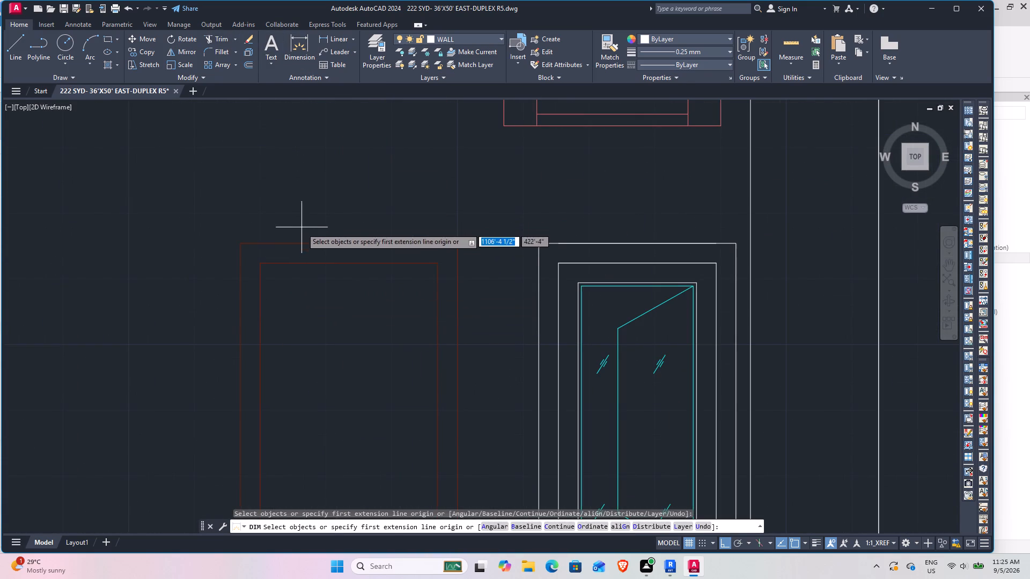
{"action": "left_click", "coordinate": [239, 250]}
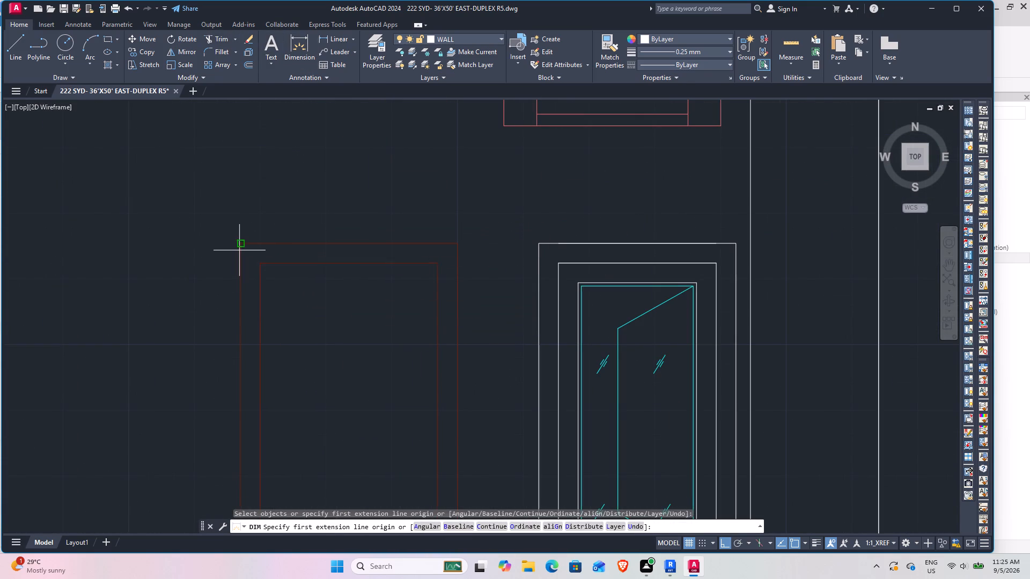
{"action": "scroll", "coordinate": [253, 394], "scroll_direction": "down", "scroll_amount": 5}
{"action": "middle_click_drag", "start_coordinate": [240, 385], "coordinate": [259, 330]}
{"action": "scroll", "coordinate": [284, 394], "scroll_direction": "up", "scroll_amount": 4}
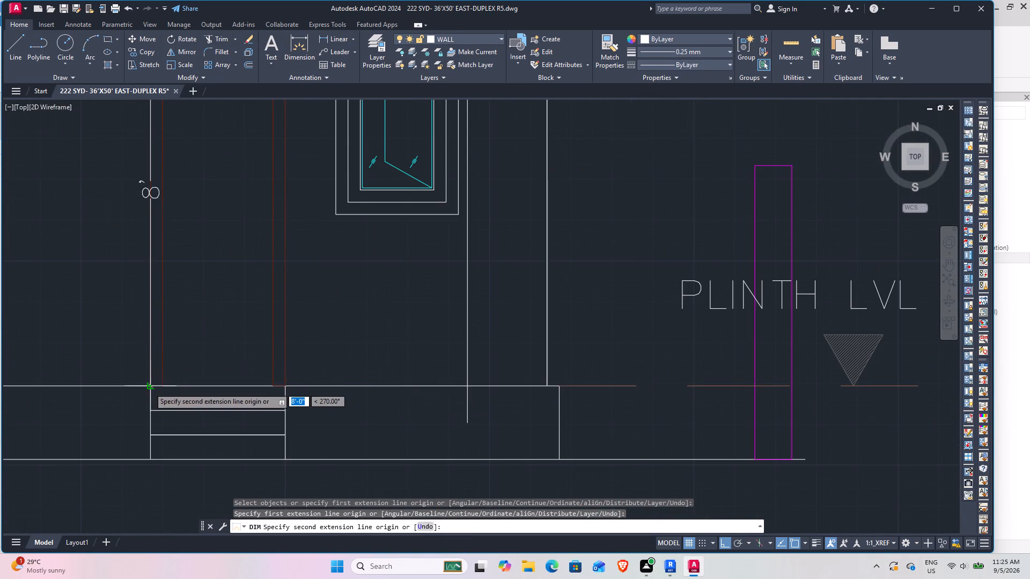
{"action": "scroll", "coordinate": [81, 325], "scroll_direction": "down", "scroll_amount": 4}
{"action": "middle_click_drag", "start_coordinate": [120, 310], "coordinate": [166, 321]}
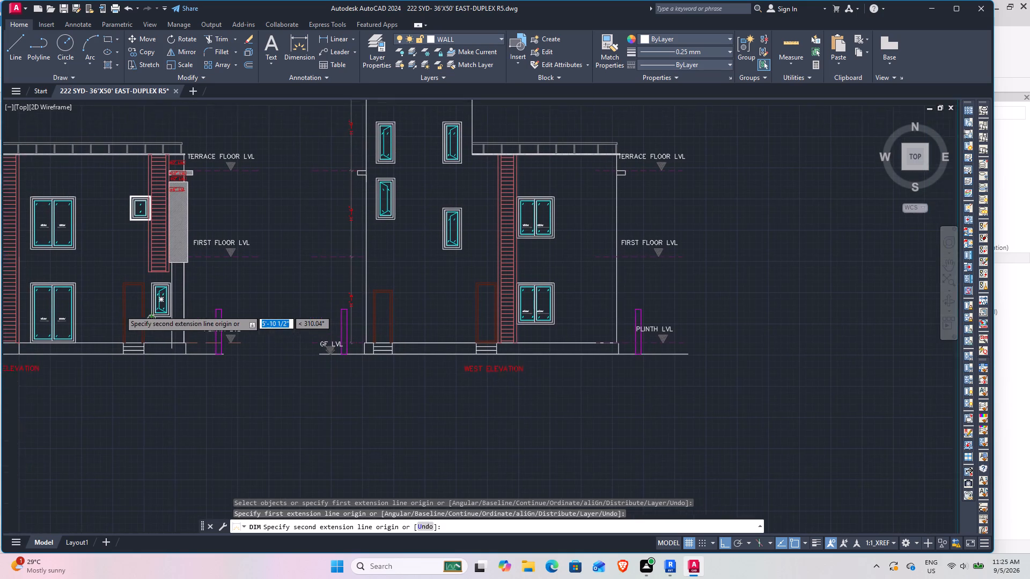
{"action": "middle_click_drag", "start_coordinate": [166, 321], "coordinate": [167, 321]}
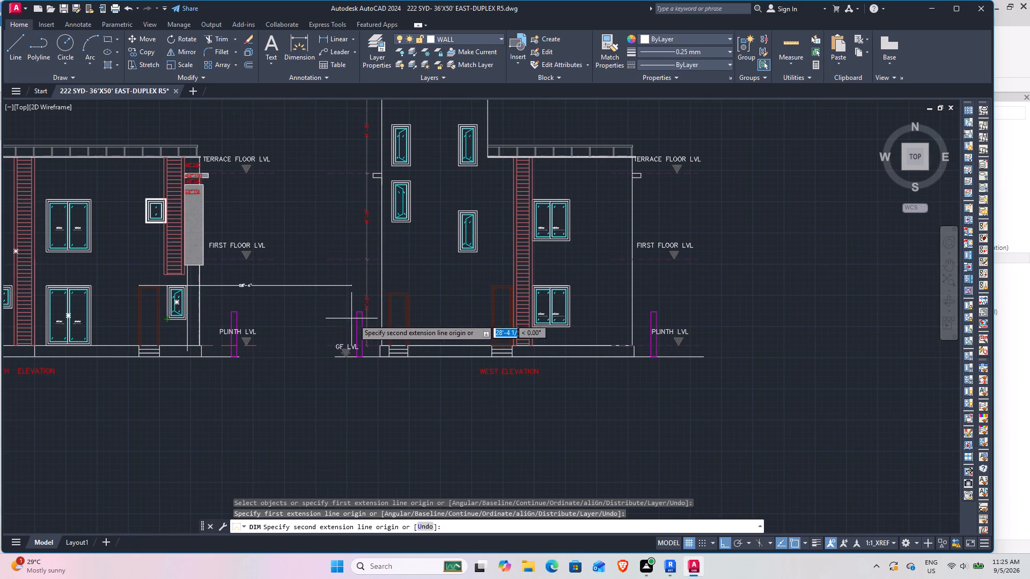
{"action": "key", "text": "Escape"}
Measure the height of the shorter ground floor door on the west elevation, down to plinth level.
{"action": "scroll", "coordinate": [409, 295], "scroll_direction": "up", "scroll_amount": 3}
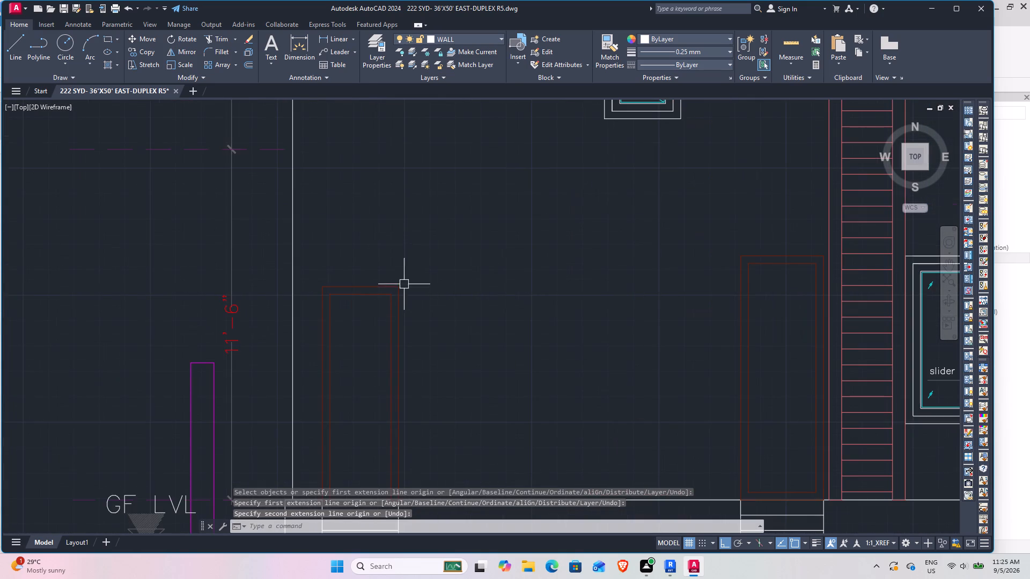
{"action": "key", "text": "space"}
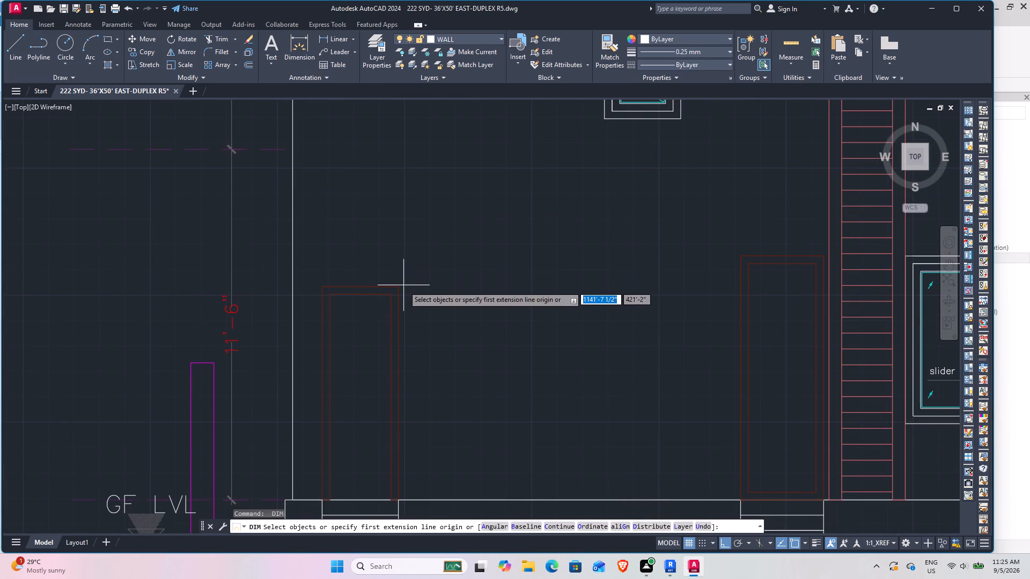
{"action": "left_click", "coordinate": [398, 287]}
{"action": "middle_click_drag", "start_coordinate": [437, 397], "coordinate": [455, 259]}
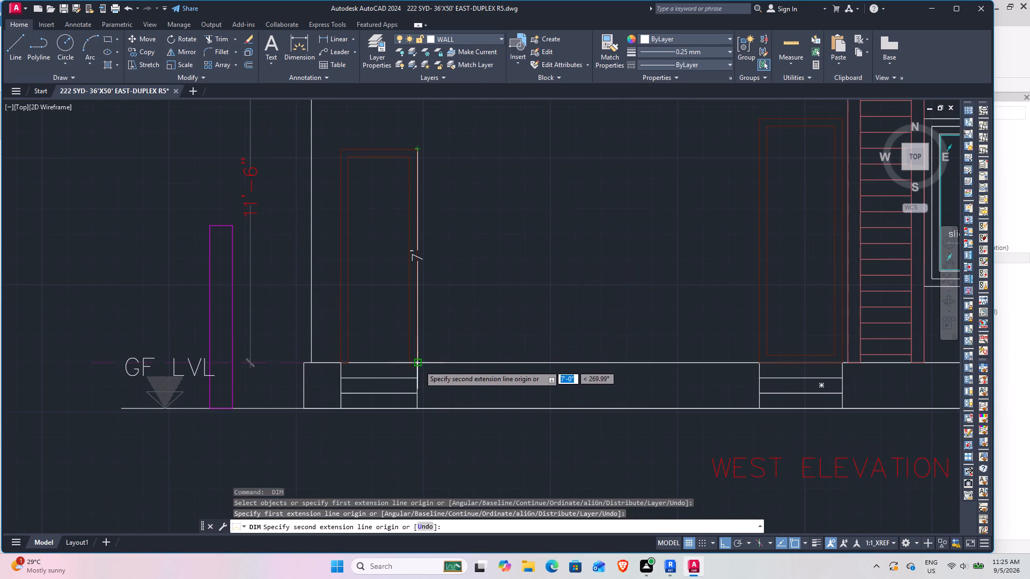
{"action": "key", "text": "Escape"}
{"action": "scroll", "coordinate": [411, 358], "scroll_direction": "down", "scroll_amount": 4}
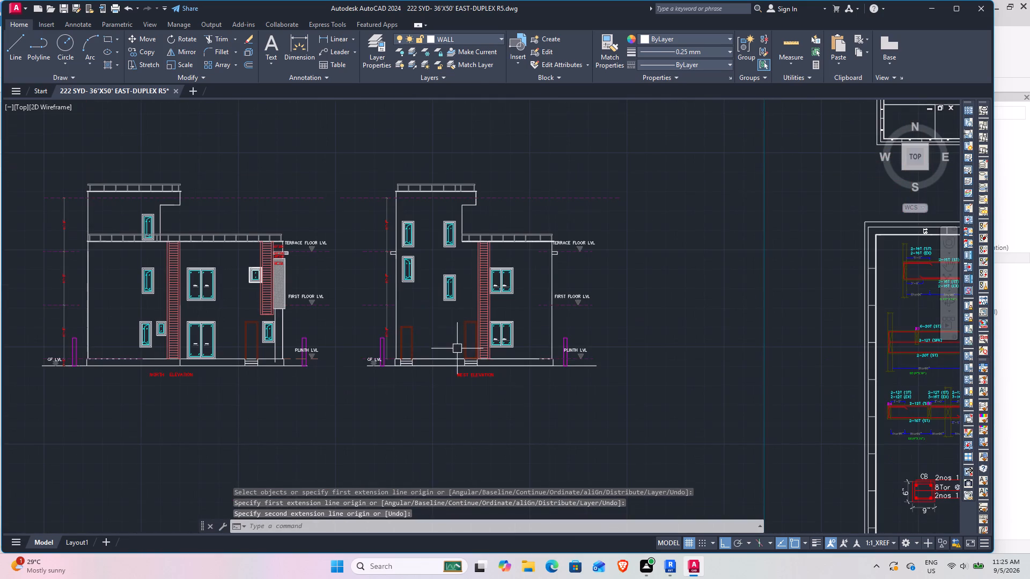
{"action": "middle_click_drag", "start_coordinate": [458, 348], "coordinate": [408, 348]}
{"action": "scroll", "coordinate": [400, 347], "scroll_direction": "up", "scroll_amount": 2}
{"action": "scroll", "coordinate": [376, 347], "scroll_direction": "down", "scroll_amount": 1}
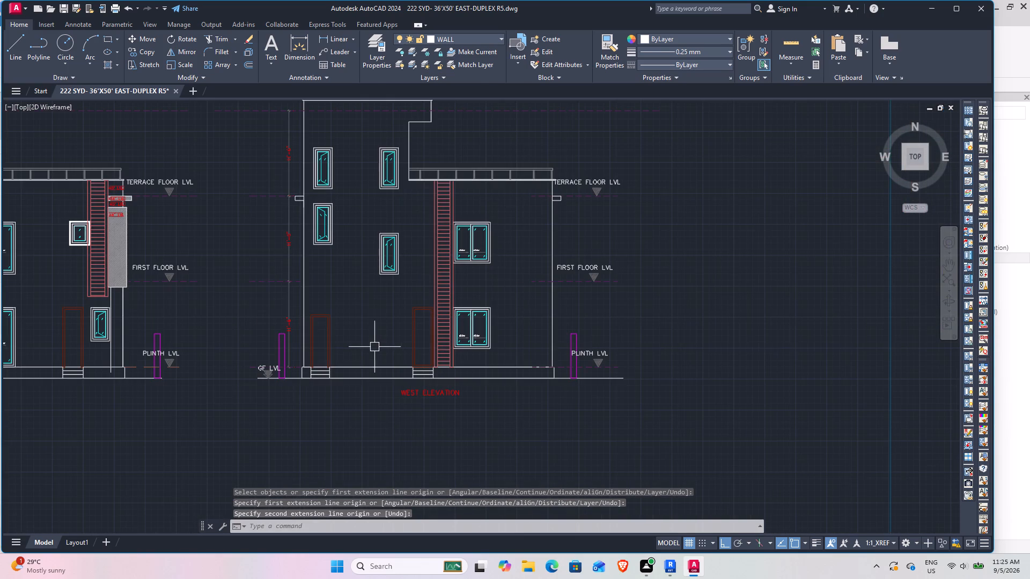
Switch back to Revit, review the whole GL floor plan and reopen the 3D view.
{"action": "left_click", "coordinate": [674, 574]}
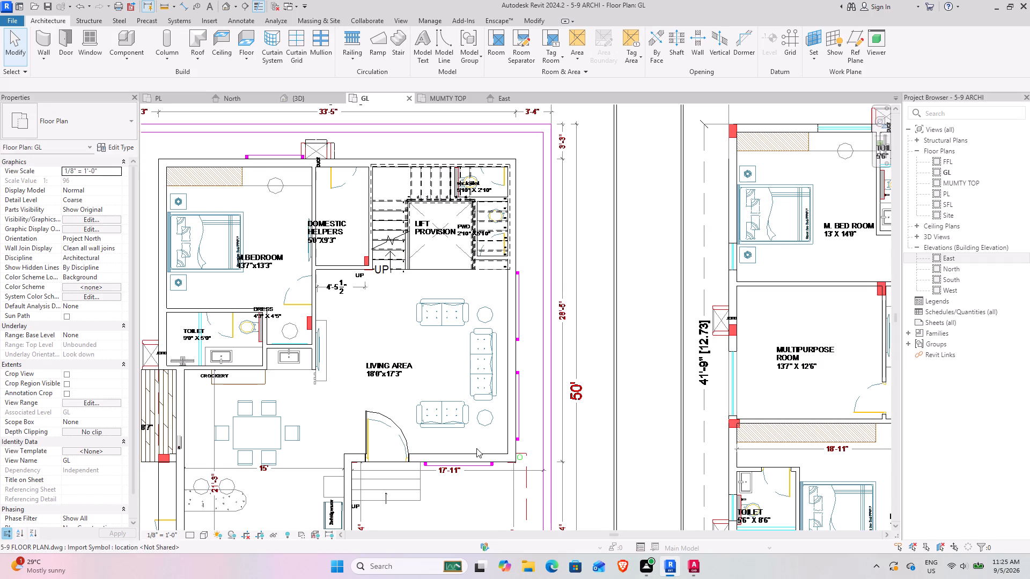
{"action": "scroll", "coordinate": [379, 369], "scroll_direction": "down", "scroll_amount": 6}
{"action": "middle_click_drag", "start_coordinate": [374, 365], "coordinate": [407, 299]}
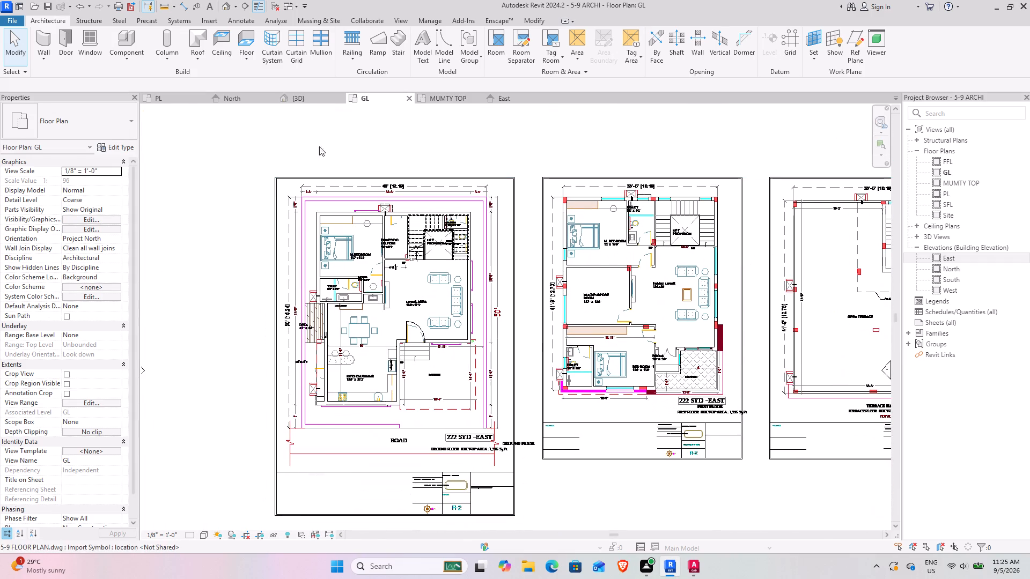
{"action": "left_click", "coordinate": [313, 95]}
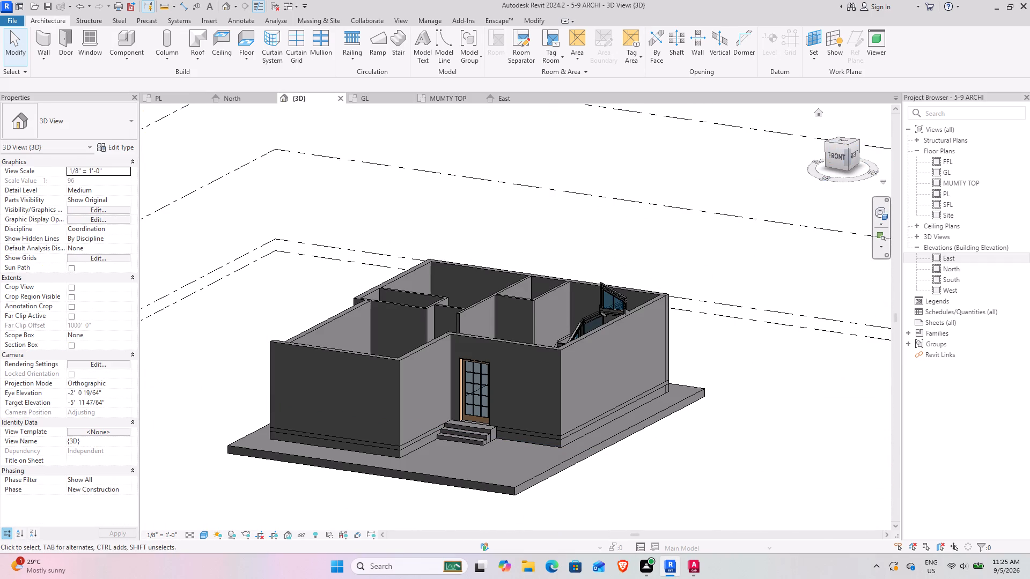
Examine the 3D house model from above and from the back, checking the walls, doors and stair.
{"action": "left_click_drag", "start_coordinate": [846, 145], "coordinate": [830, 186]}
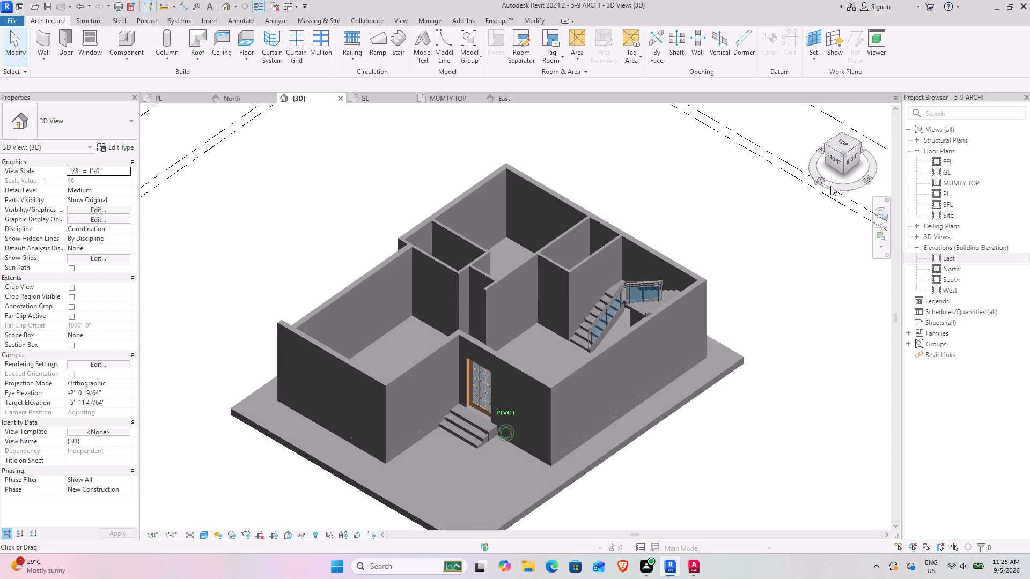
{"action": "left_click_drag", "start_coordinate": [830, 186], "coordinate": [830, 191]}
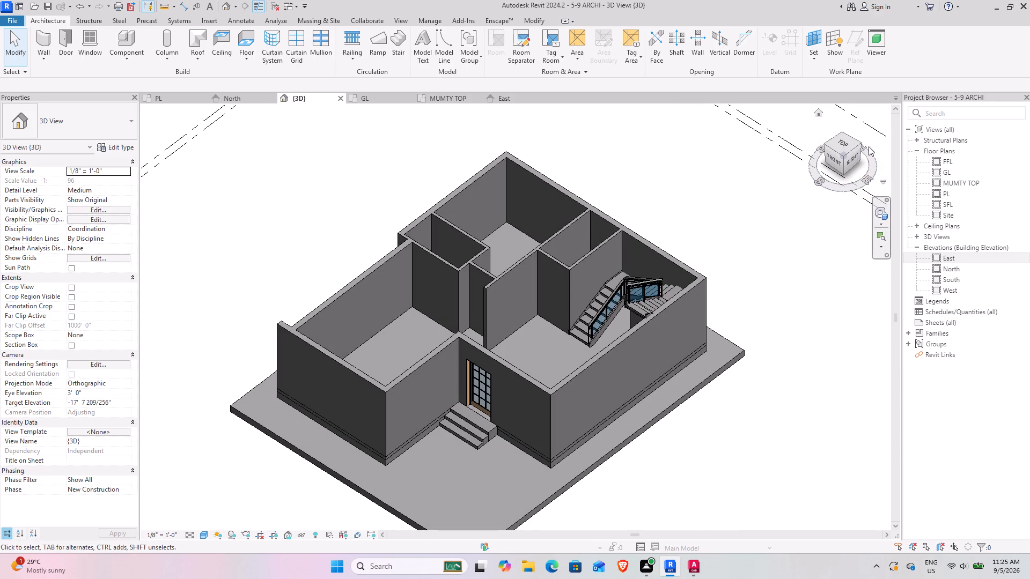
{"action": "middle_click_drag", "start_coordinate": [852, 151], "coordinate": [757, 166]}
{"action": "key", "text": "space"}
{"action": "key", "text": "space"}
{"action": "key", "text": "space"}
{"action": "key", "text": "space"}
{"action": "key", "text": "space"}
{"action": "key", "text": "space"}
{"action": "key", "text": "space"}
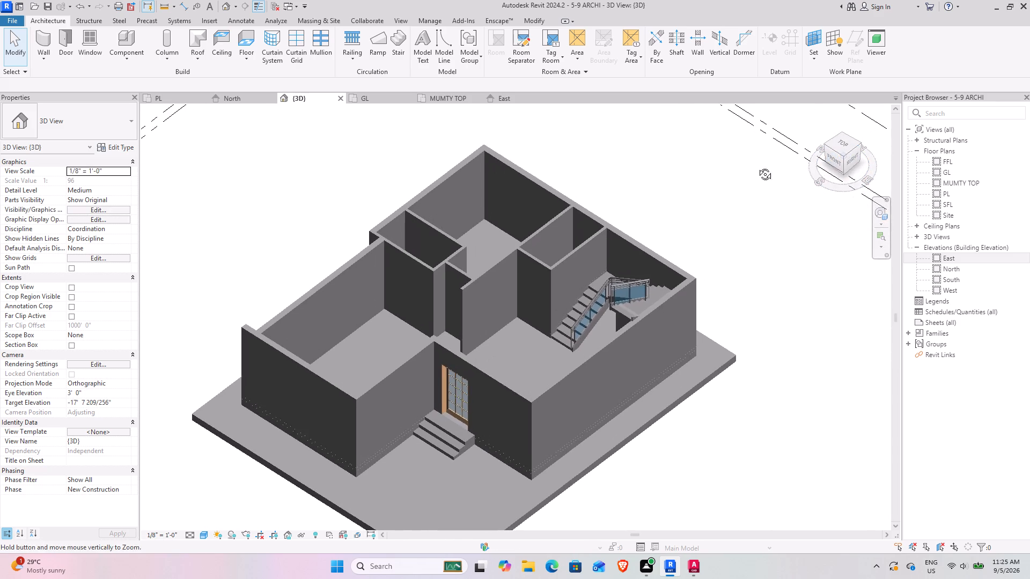
{"action": "middle_click_drag", "start_coordinate": [757, 166], "coordinate": [756, 167]}
{"action": "scroll", "coordinate": [882, 190], "scroll_direction": "down", "scroll_amount": 1}
{"action": "middle_click_drag", "start_coordinate": [869, 194], "coordinate": [793, 210], "text": "shift"}
{"action": "left_click", "coordinate": [866, 157]}
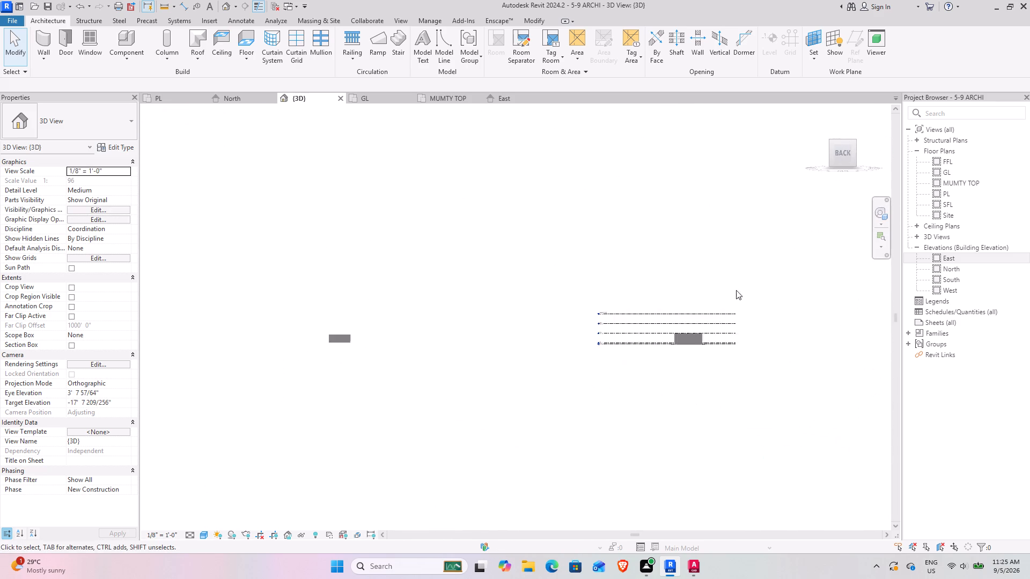
{"action": "scroll", "coordinate": [676, 336], "scroll_direction": "up", "scroll_amount": 17}
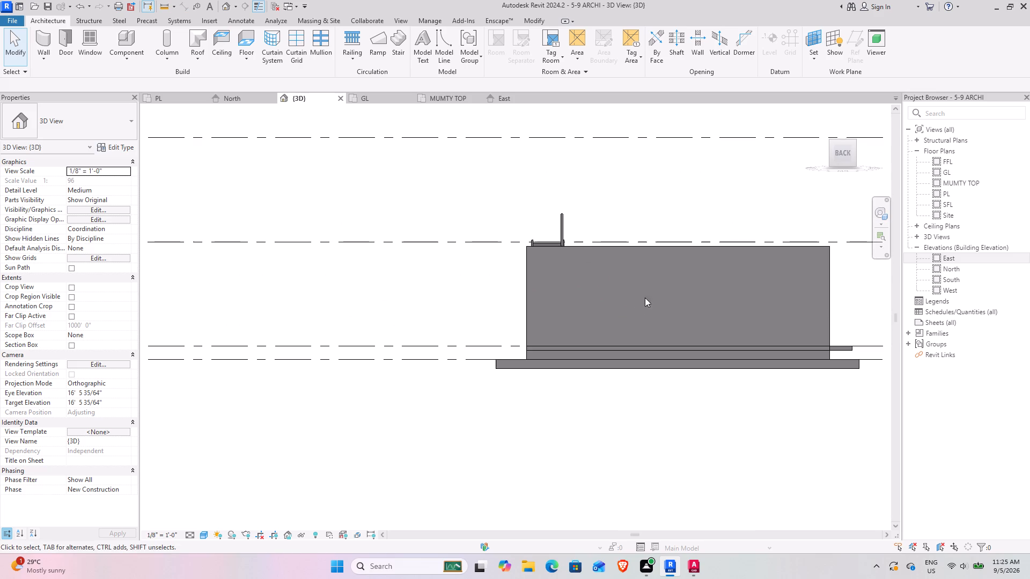
{"action": "middle_click_drag", "start_coordinate": [656, 301], "coordinate": [656, 402], "text": "shift"}
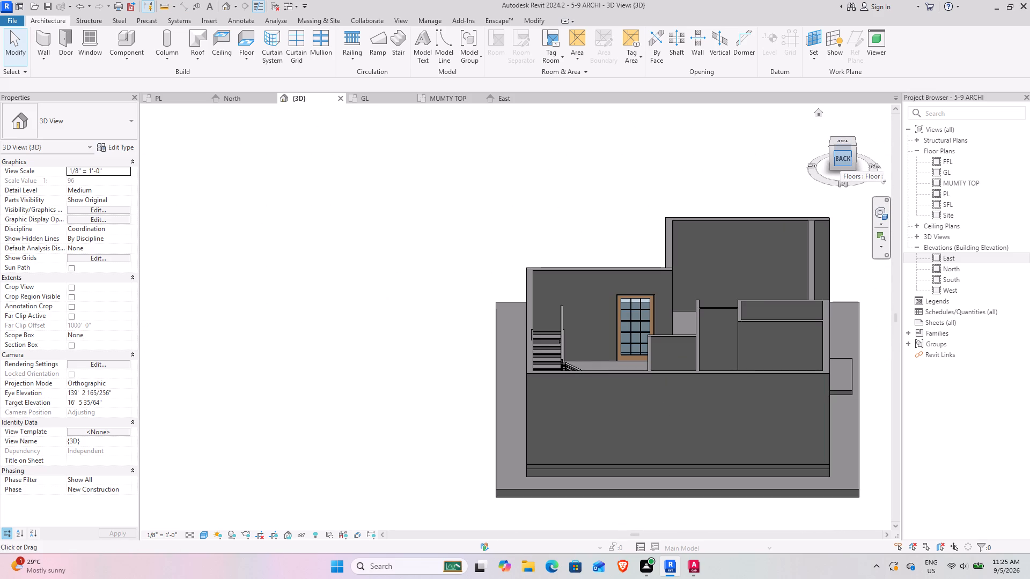
{"action": "left_click", "coordinate": [840, 157]}
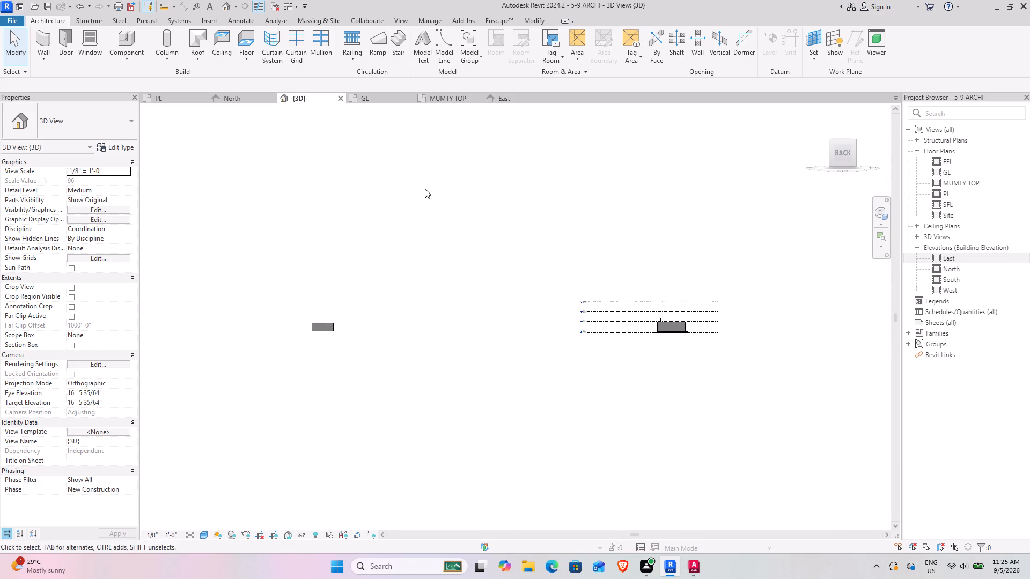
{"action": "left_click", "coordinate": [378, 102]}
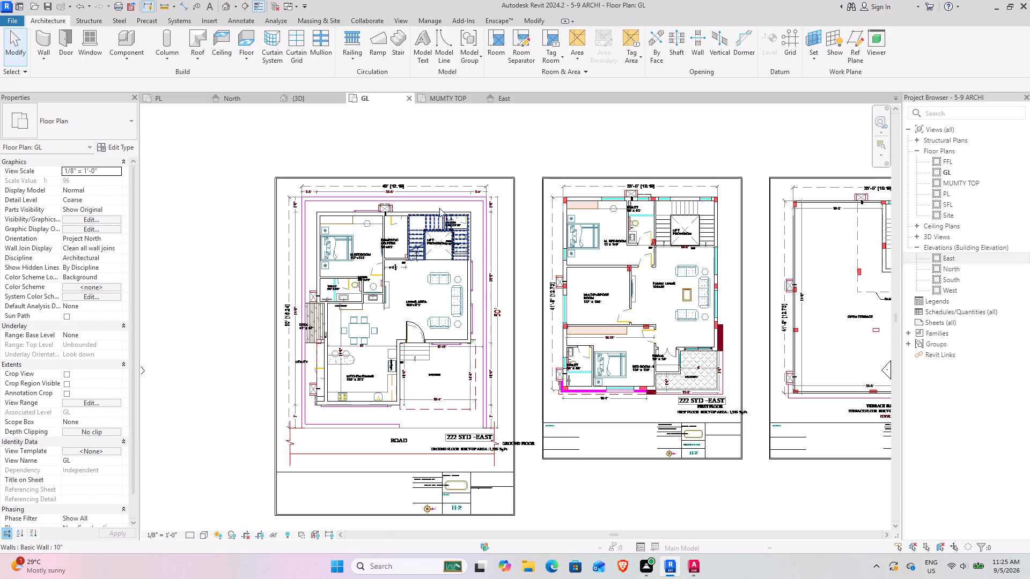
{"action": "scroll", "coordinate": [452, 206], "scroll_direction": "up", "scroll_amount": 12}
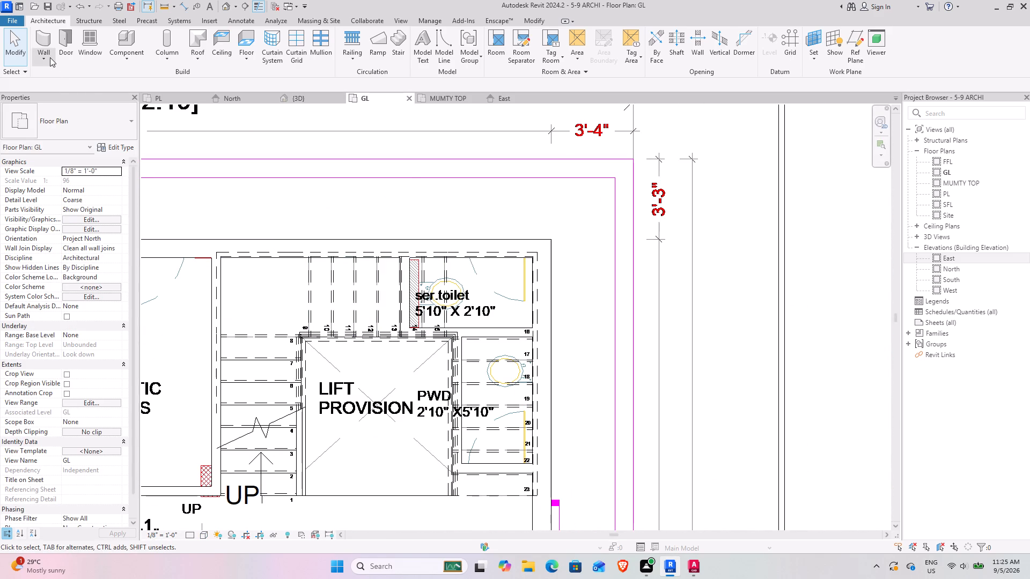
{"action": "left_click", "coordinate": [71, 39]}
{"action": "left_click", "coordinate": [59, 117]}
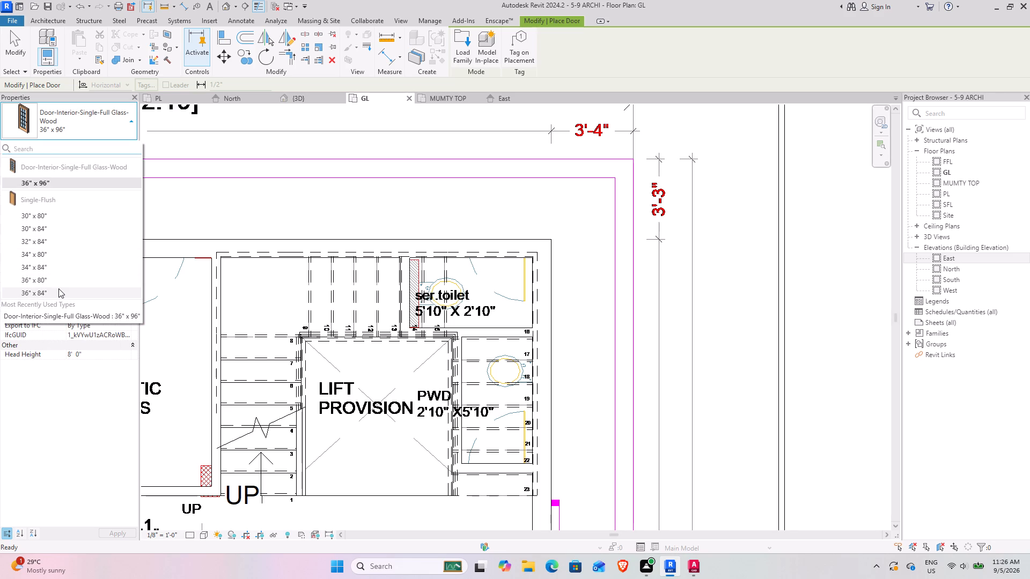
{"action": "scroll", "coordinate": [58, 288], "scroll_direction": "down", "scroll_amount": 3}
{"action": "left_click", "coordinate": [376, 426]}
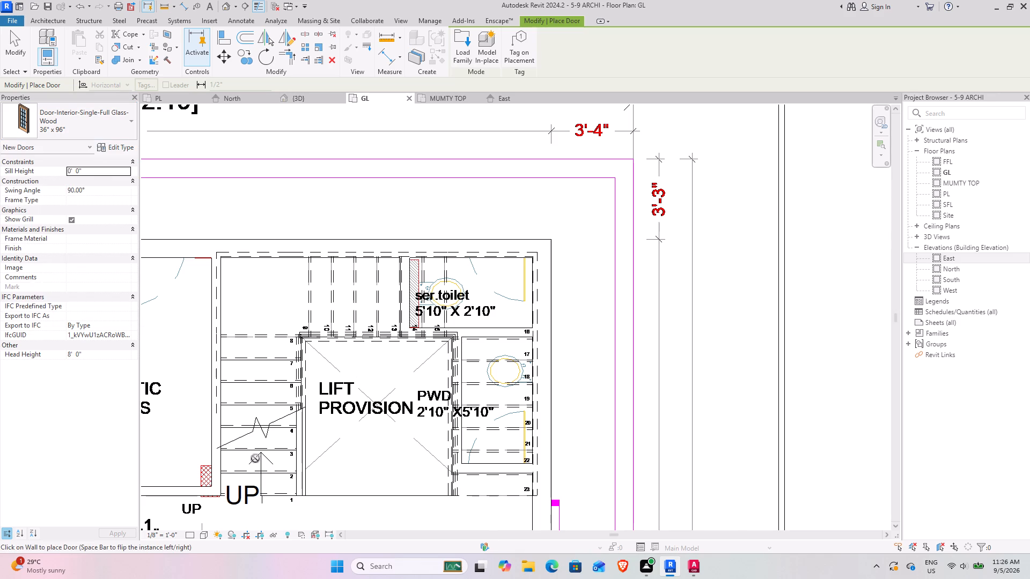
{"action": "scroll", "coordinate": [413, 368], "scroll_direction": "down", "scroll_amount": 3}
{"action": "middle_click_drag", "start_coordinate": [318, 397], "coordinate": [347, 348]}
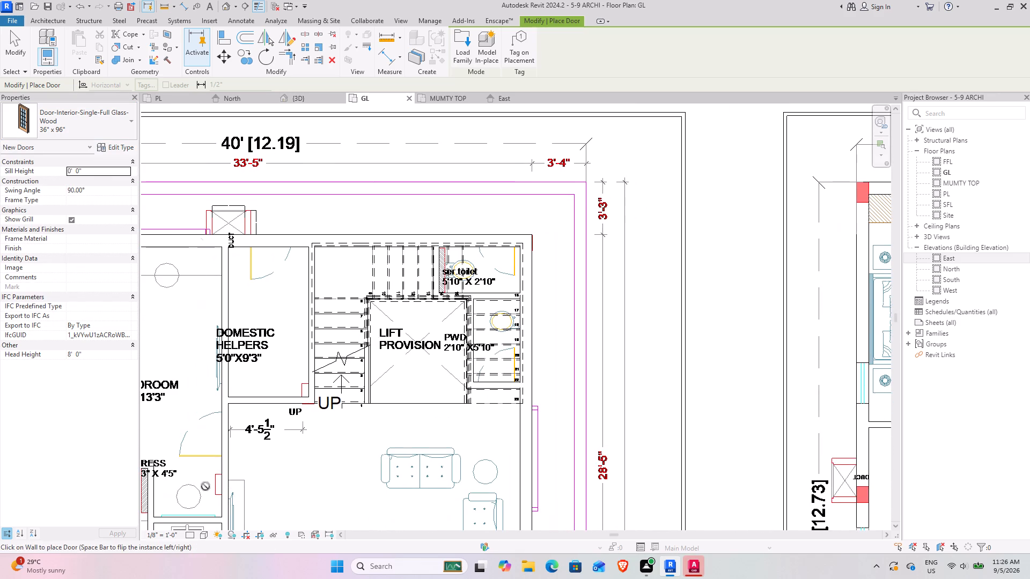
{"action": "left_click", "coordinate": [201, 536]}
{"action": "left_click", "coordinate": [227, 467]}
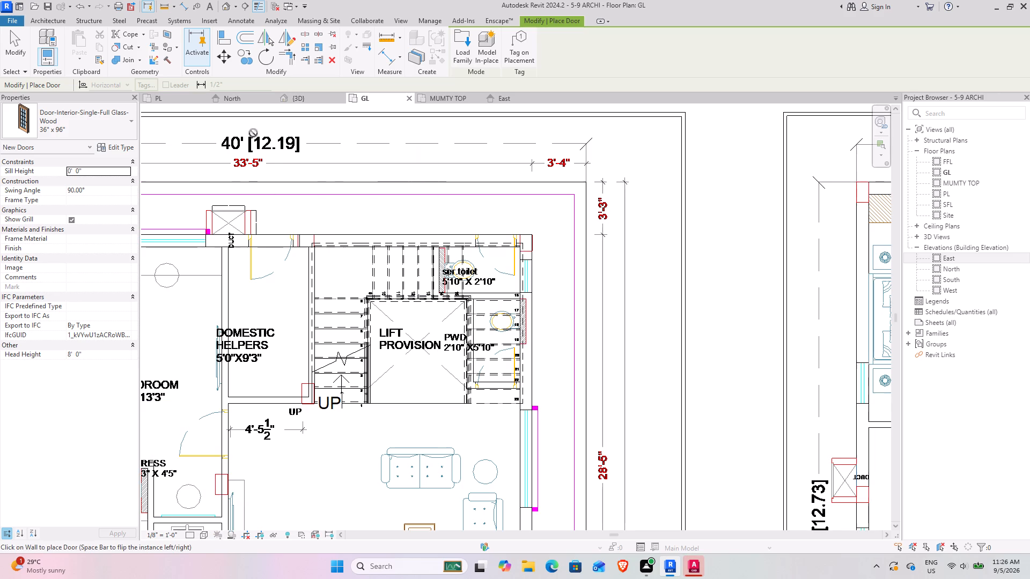
Open the PL floor plan and measure the width of the service toilet's door opening in the outer wall.
{"action": "left_click", "coordinate": [161, 99]}
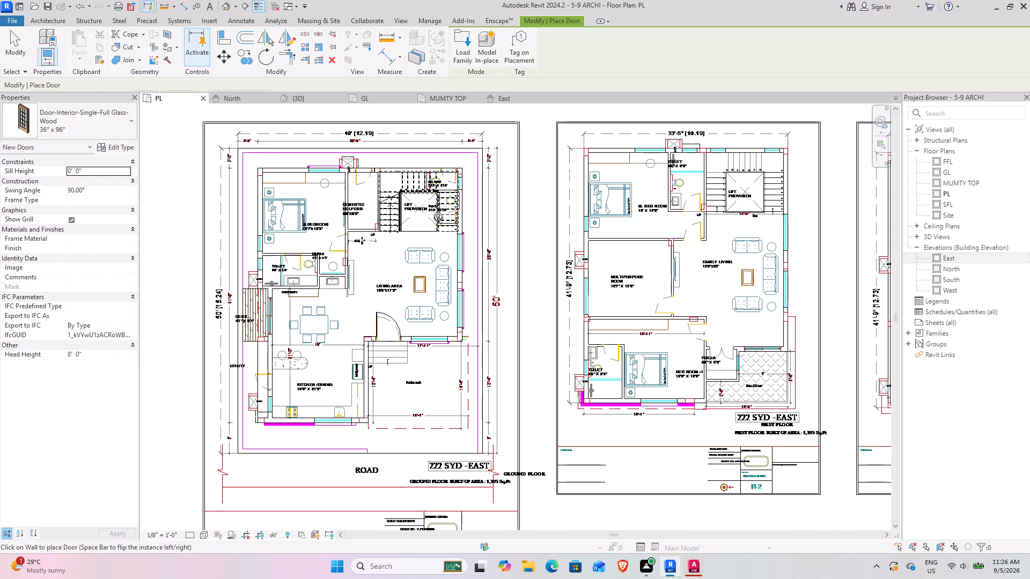
{"action": "middle_click_drag", "start_coordinate": [463, 173], "coordinate": [405, 242]}
{"action": "scroll", "coordinate": [398, 228], "scroll_direction": "up", "scroll_amount": 11}
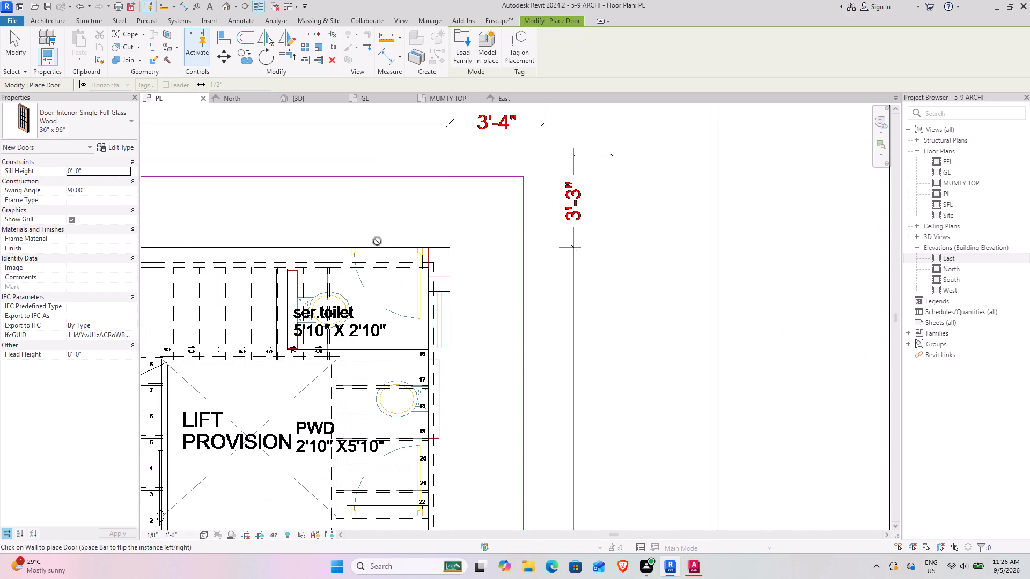
{"action": "left_click", "coordinate": [92, 120]}
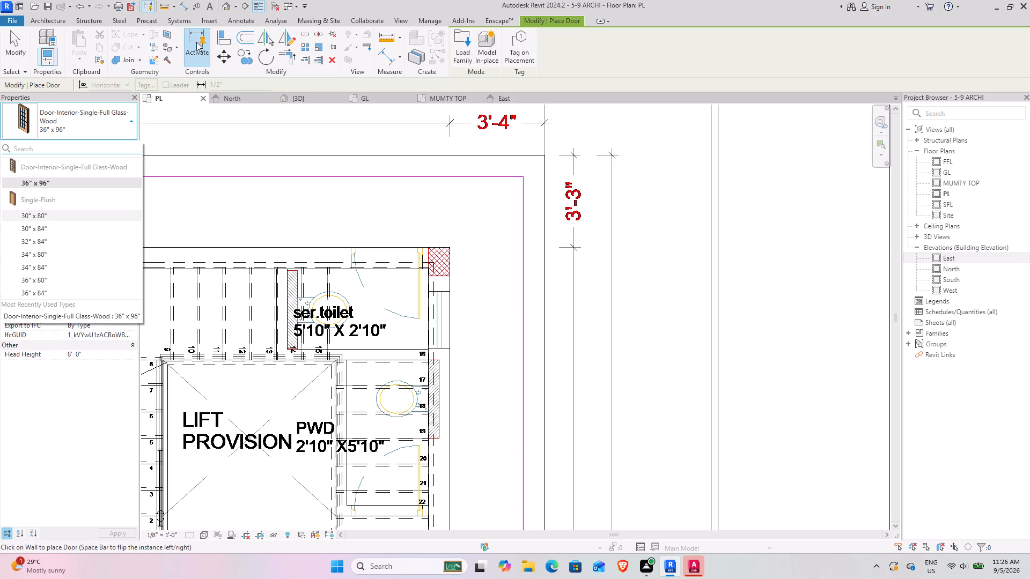
{"action": "left_click", "coordinate": [166, 6]}
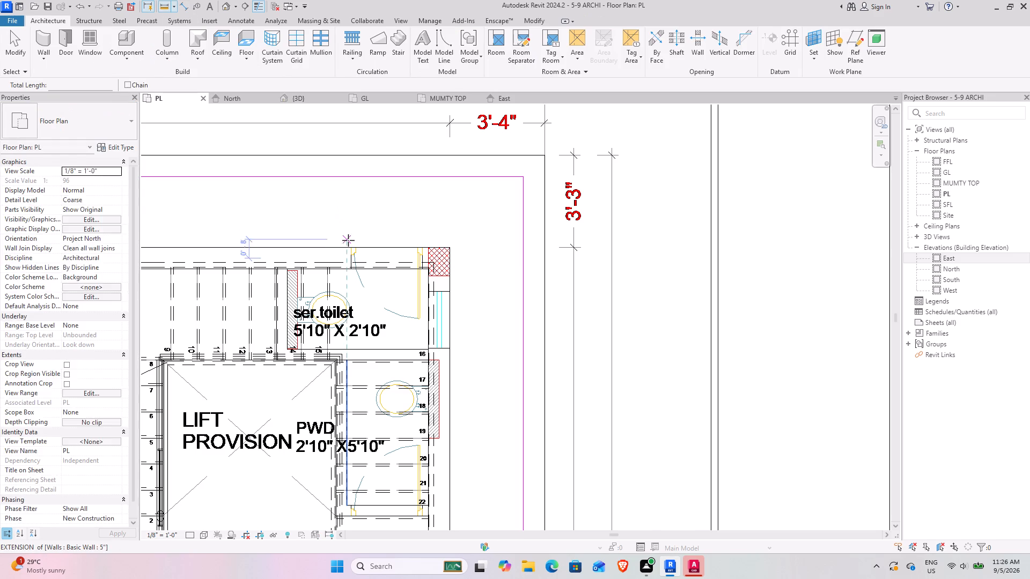
{"action": "scroll", "coordinate": [349, 241], "scroll_direction": "up", "scroll_amount": 4}
{"action": "left_click", "coordinate": [354, 254]}
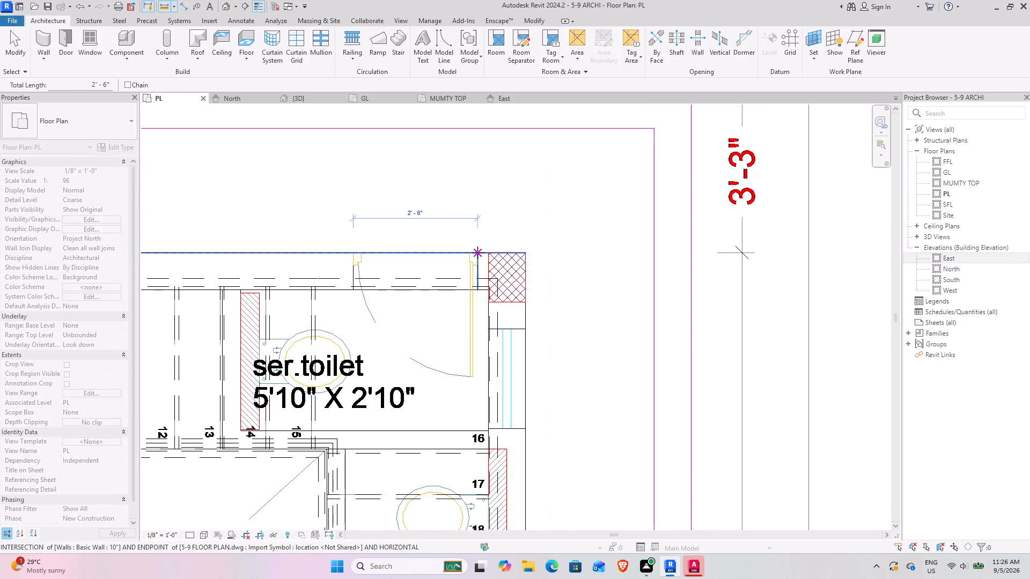
{"action": "key", "text": "Escape"}
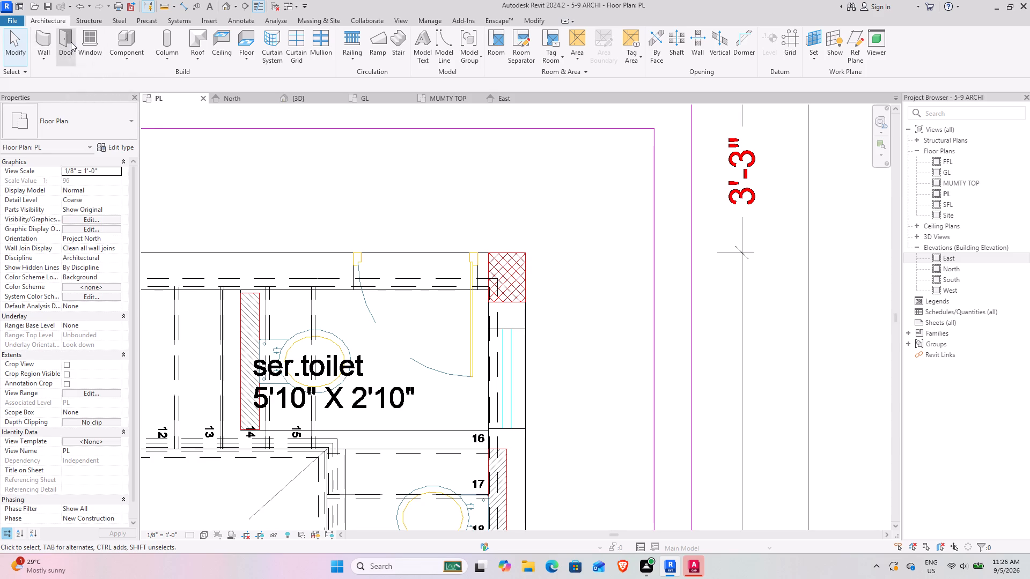
Place a Single-Flush 30" x 84" door in the service toilet's outer wall opening, swinging inward to match the drawing.
{"action": "left_click", "coordinate": [71, 42]}
{"action": "left_click", "coordinate": [61, 122]}
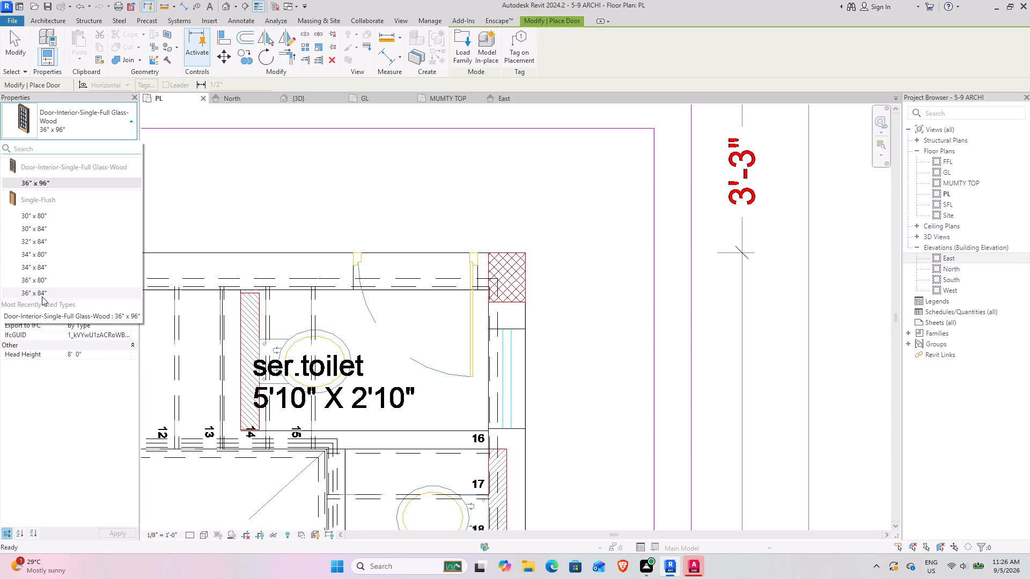
{"action": "left_click", "coordinate": [51, 227]}
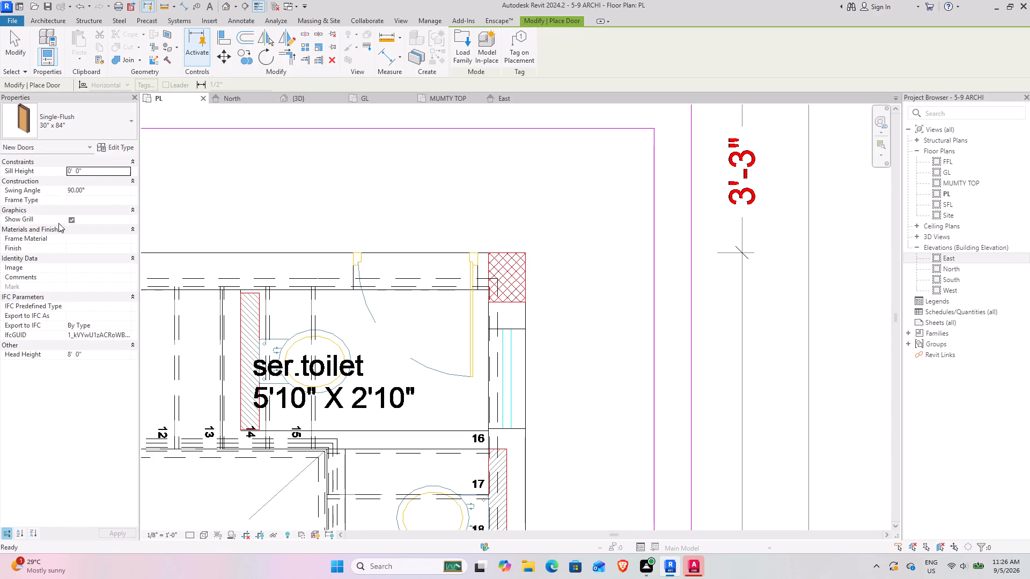
{"action": "left_click", "coordinate": [111, 149]}
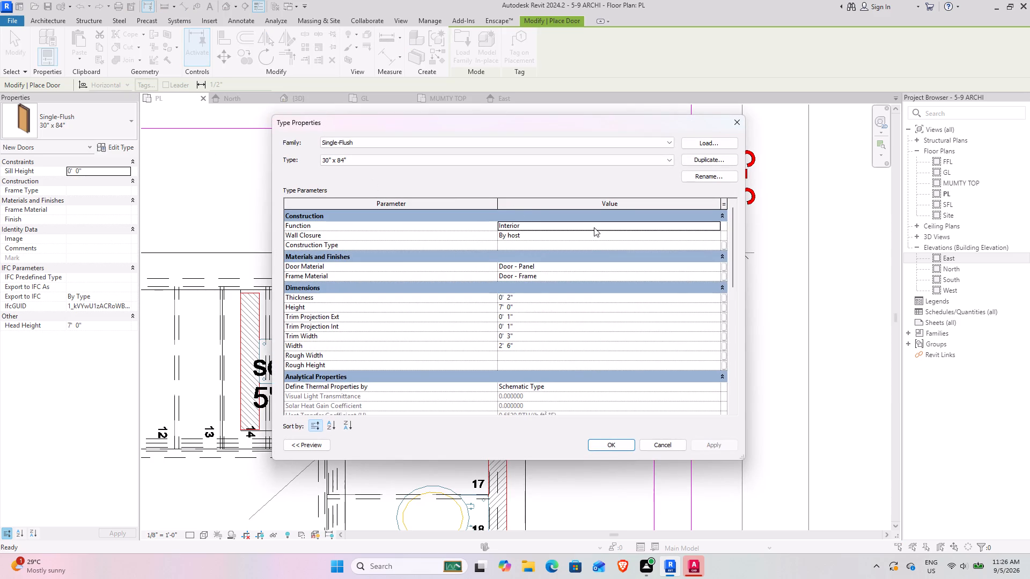
{"action": "left_click", "coordinate": [666, 442]}
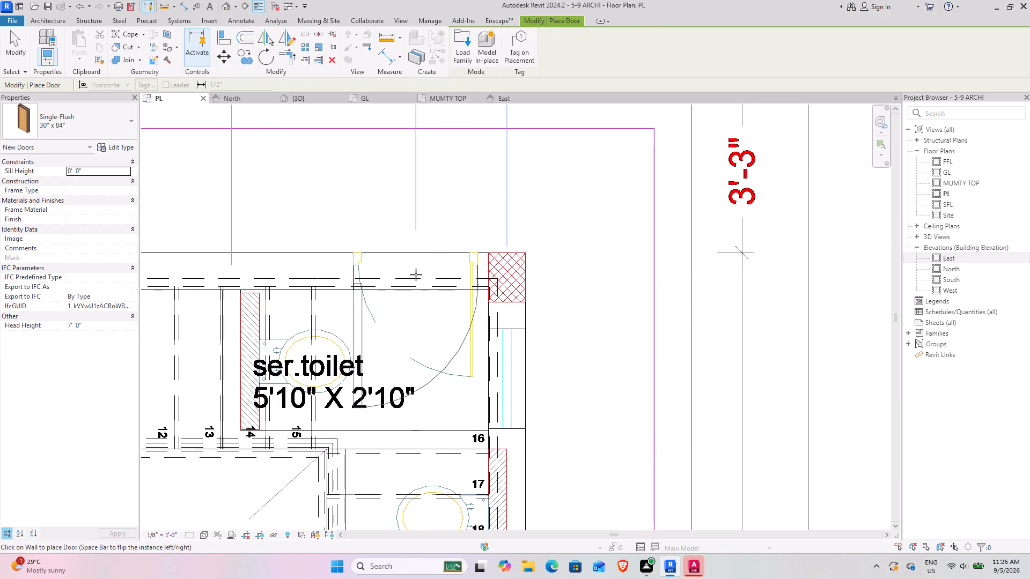
{"action": "key", "text": "space"}
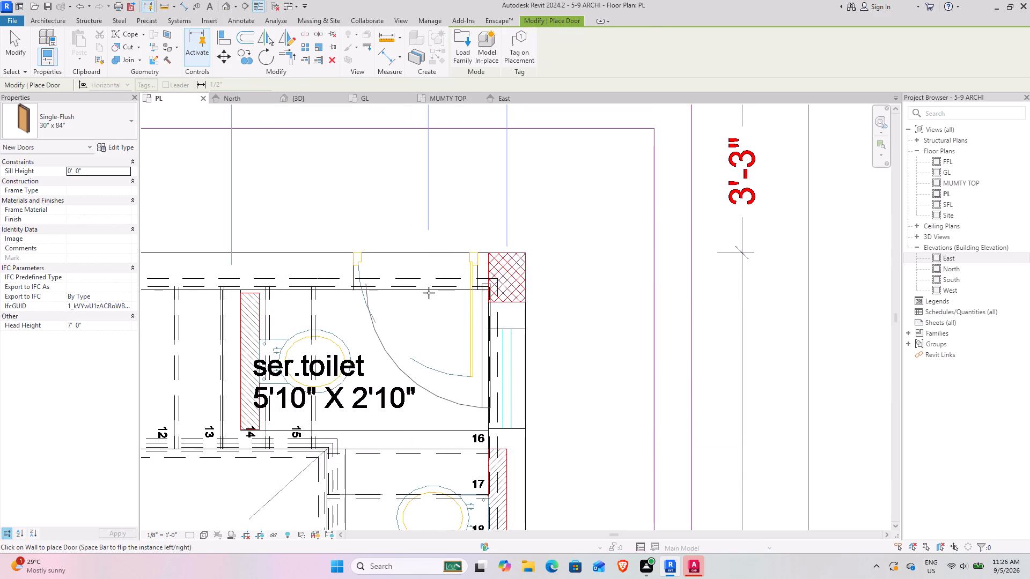
{"action": "left_click", "coordinate": [416, 287]}
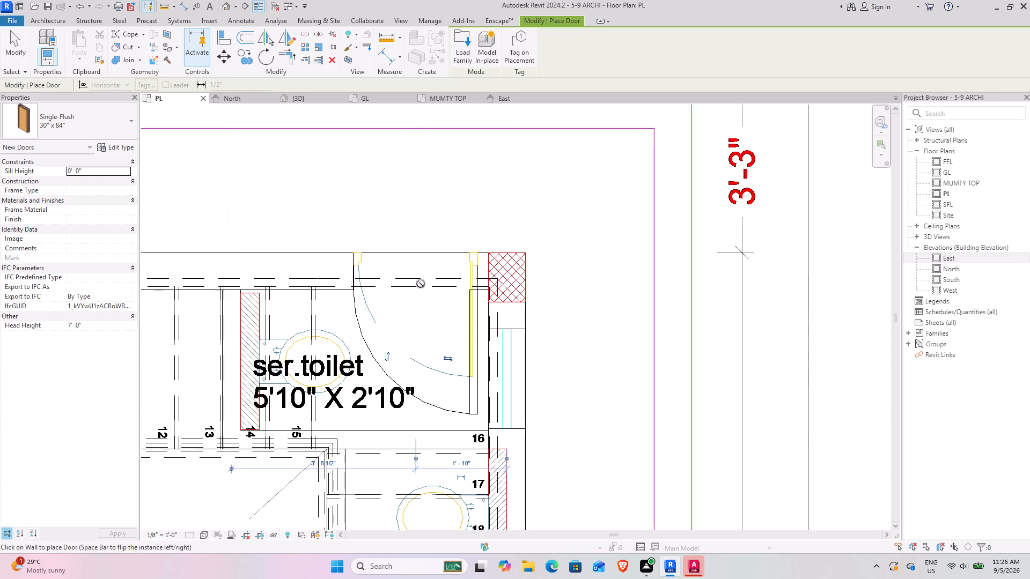
{"action": "key", "text": "Escape"}
Place a Single-Flush 30" x 84" door in the PWD toilet's opening near stair tread 22, flipped to swing into the toilet.
{"action": "scroll", "coordinate": [415, 294], "scroll_direction": "down", "scroll_amount": 4}
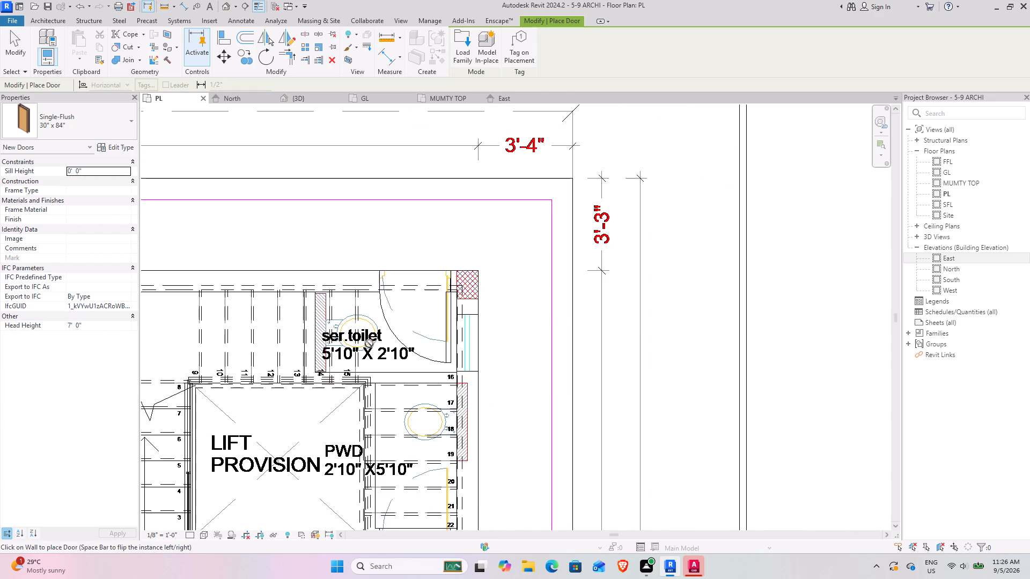
{"action": "middle_click_drag", "start_coordinate": [367, 344], "coordinate": [331, 295]}
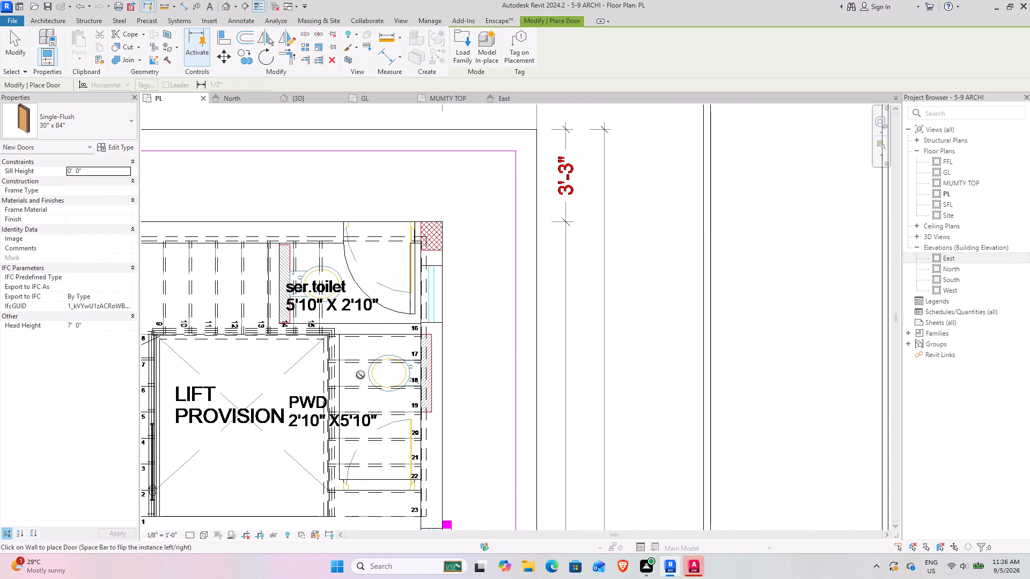
{"action": "middle_click_drag", "start_coordinate": [360, 374], "coordinate": [350, 283]}
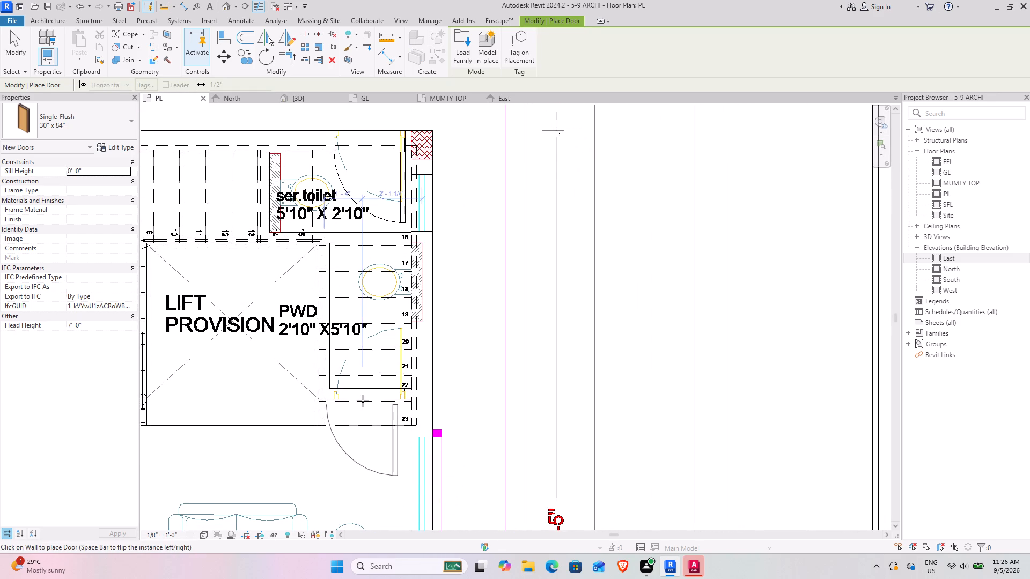
{"action": "scroll", "coordinate": [363, 401], "scroll_direction": "up", "scroll_amount": 7}
{"action": "key", "text": "space"}
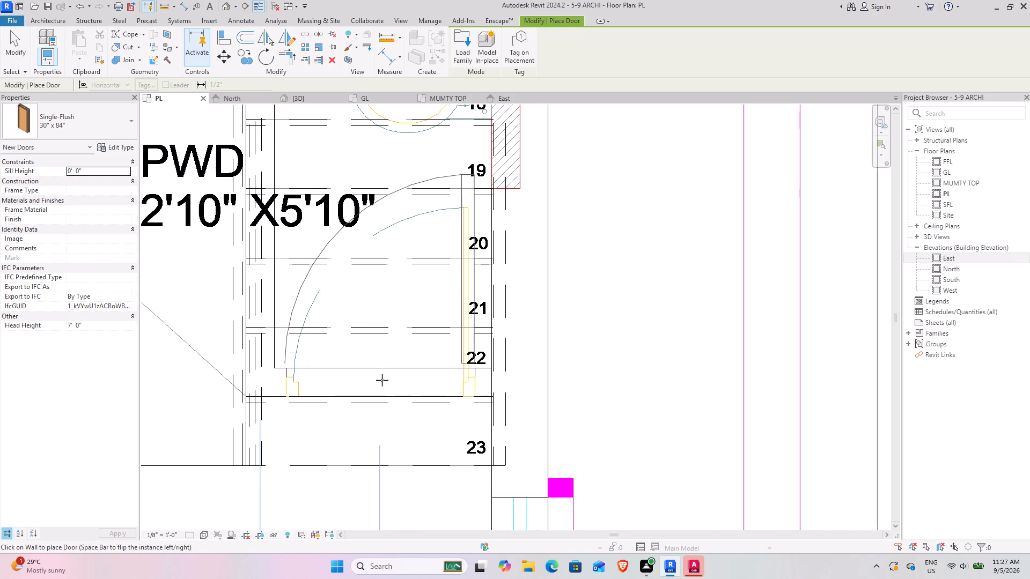
{"action": "left_click", "coordinate": [382, 381]}
{"action": "scroll", "coordinate": [332, 354], "scroll_direction": "down", "scroll_amount": 4}
{"action": "middle_click_drag", "start_coordinate": [304, 350], "coordinate": [547, 405]}
{"action": "key", "text": "Escape"}
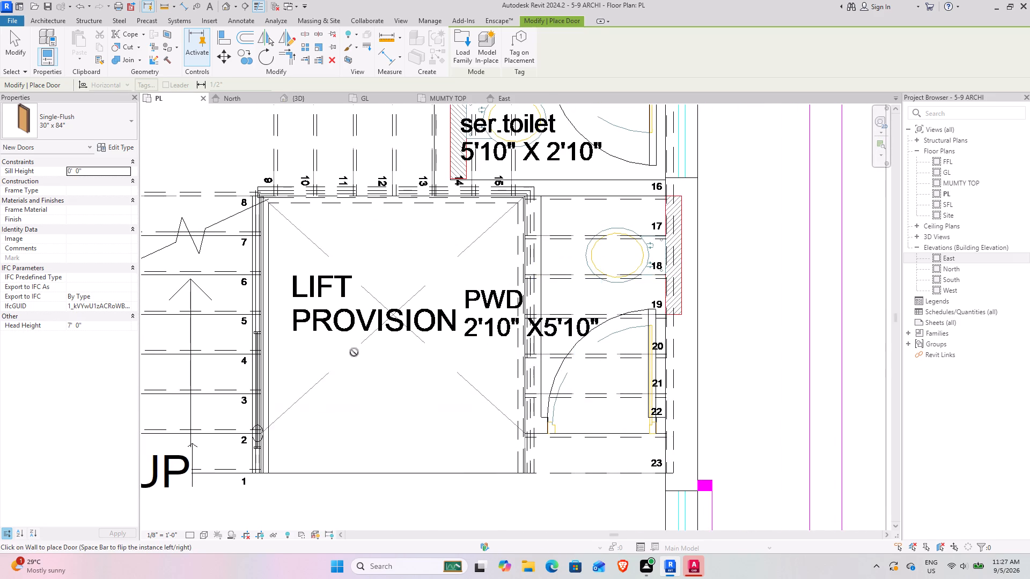
Measure the width of the domestic helpers' room door opening in the outer wall beside the duct.
{"action": "scroll", "coordinate": [353, 352], "scroll_direction": "down", "scroll_amount": 4}
{"action": "middle_click_drag", "start_coordinate": [348, 346], "coordinate": [398, 419]}
{"action": "middle_click_drag", "start_coordinate": [217, 270], "coordinate": [436, 275]}
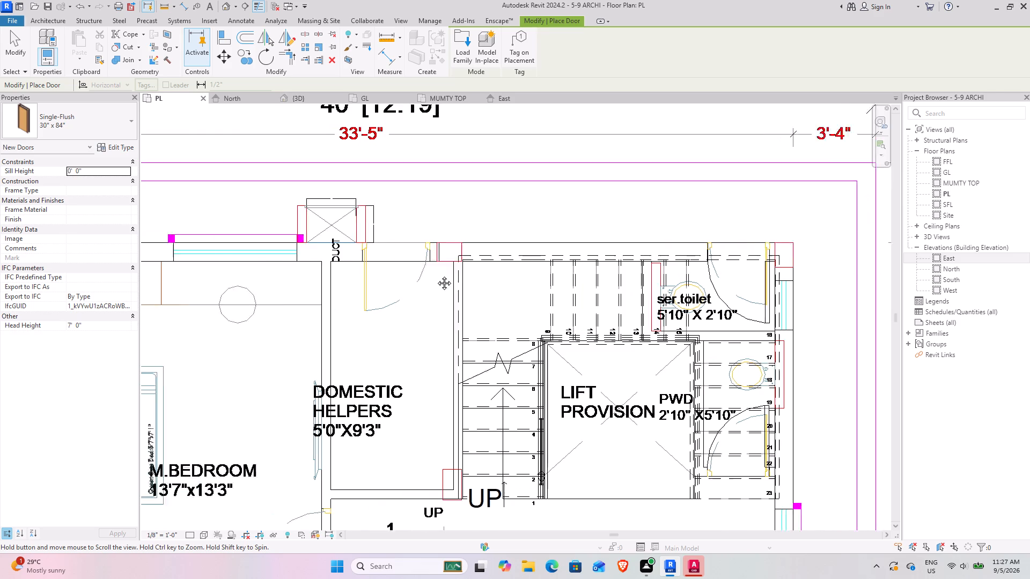
{"action": "middle_click_drag", "start_coordinate": [436, 275], "coordinate": [401, 280]}
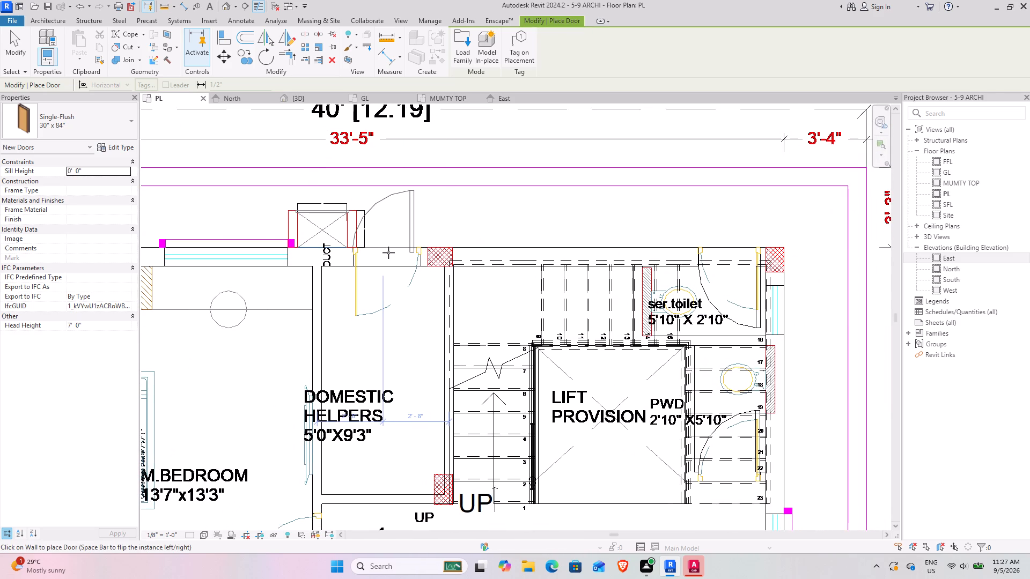
{"action": "left_click", "coordinate": [179, 9]}
{"action": "scroll", "coordinate": [345, 247], "scroll_direction": "up", "scroll_amount": 7}
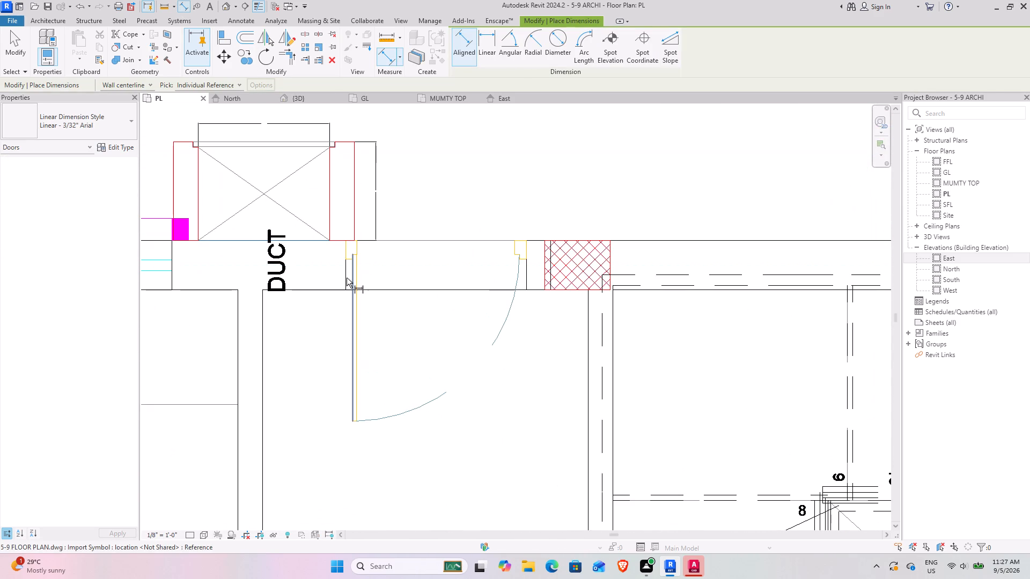
{"action": "left_click", "coordinate": [347, 278]}
{"action": "left_click", "coordinate": [529, 282]}
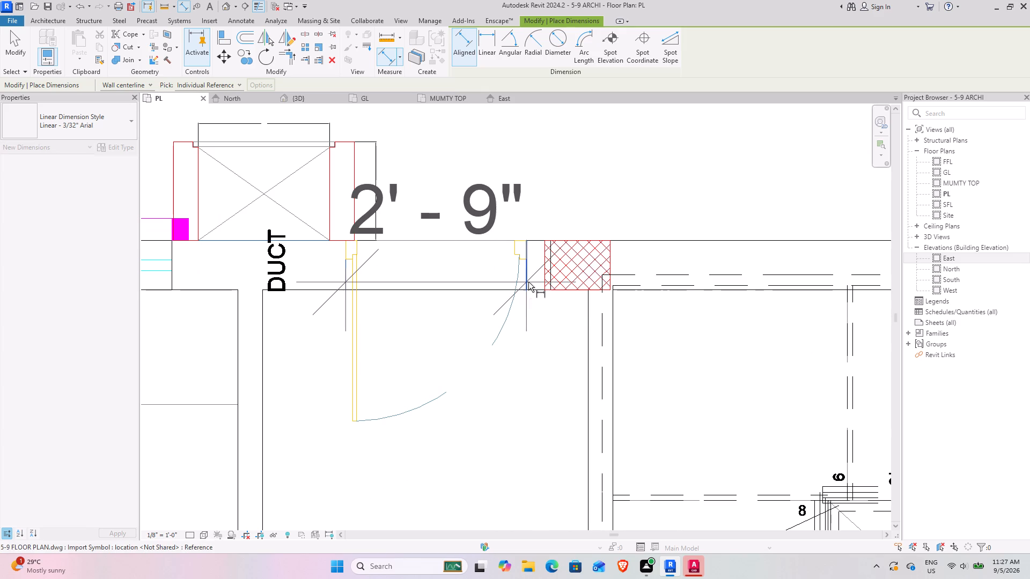
{"action": "key", "text": "Escape"}
{"action": "key", "text": "Escape"}
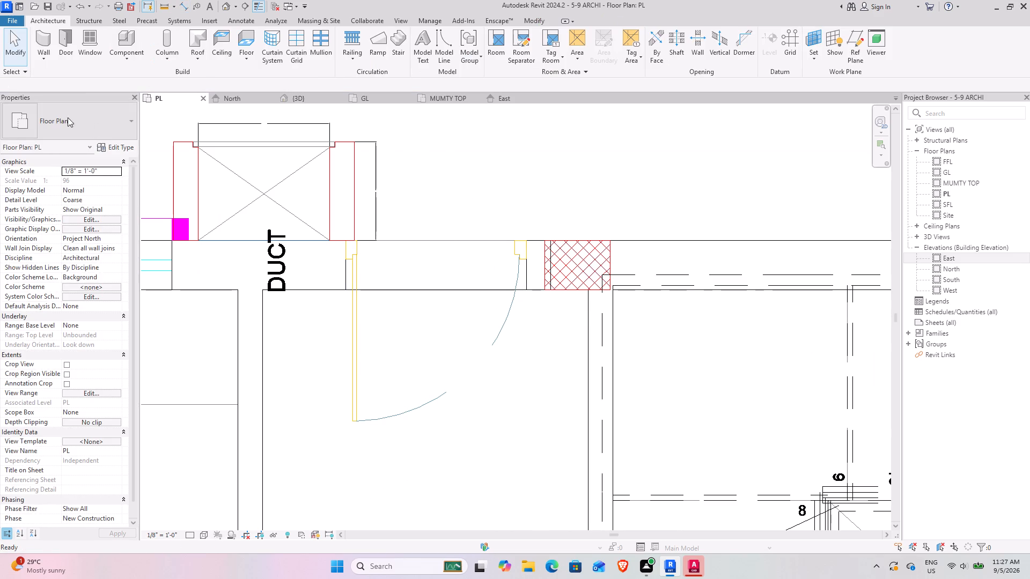
Duplicate the Single-Flush 30" x 84" door type under the name 2'9"X8'.
{"action": "left_click", "coordinate": [70, 41]}
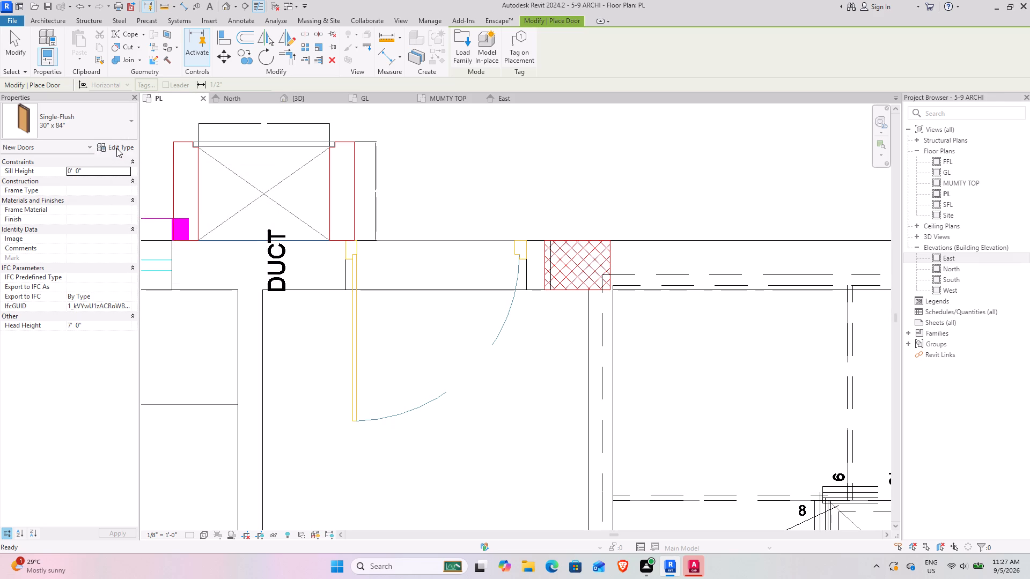
{"action": "left_click", "coordinate": [113, 129]}
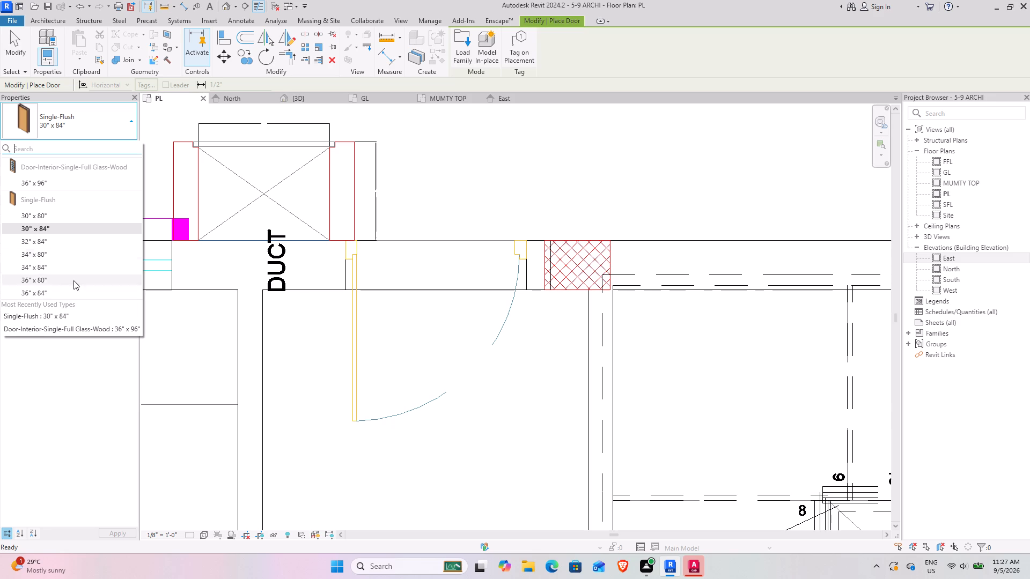
{"action": "left_click", "coordinate": [114, 114]}
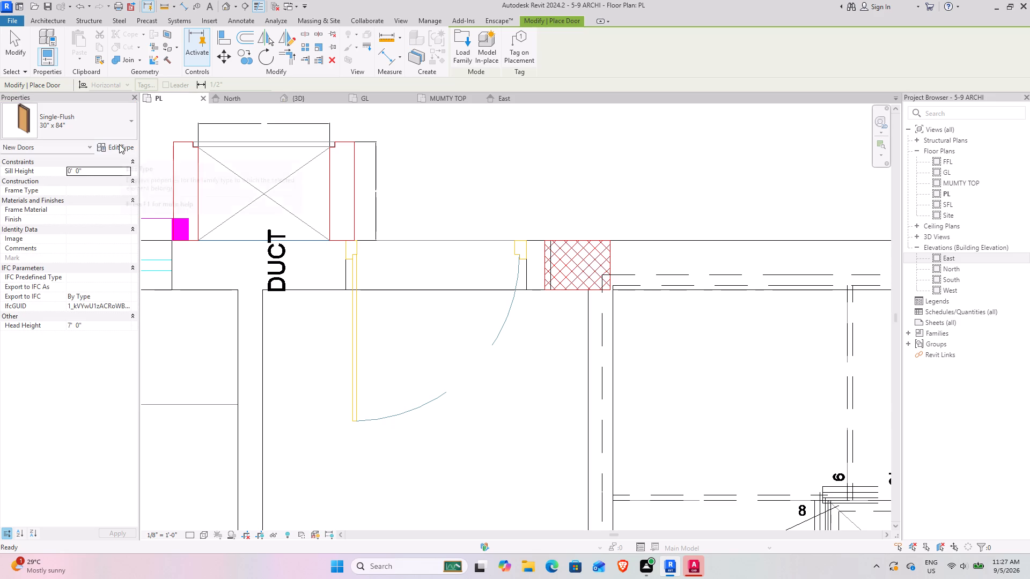
{"action": "left_click", "coordinate": [119, 144]}
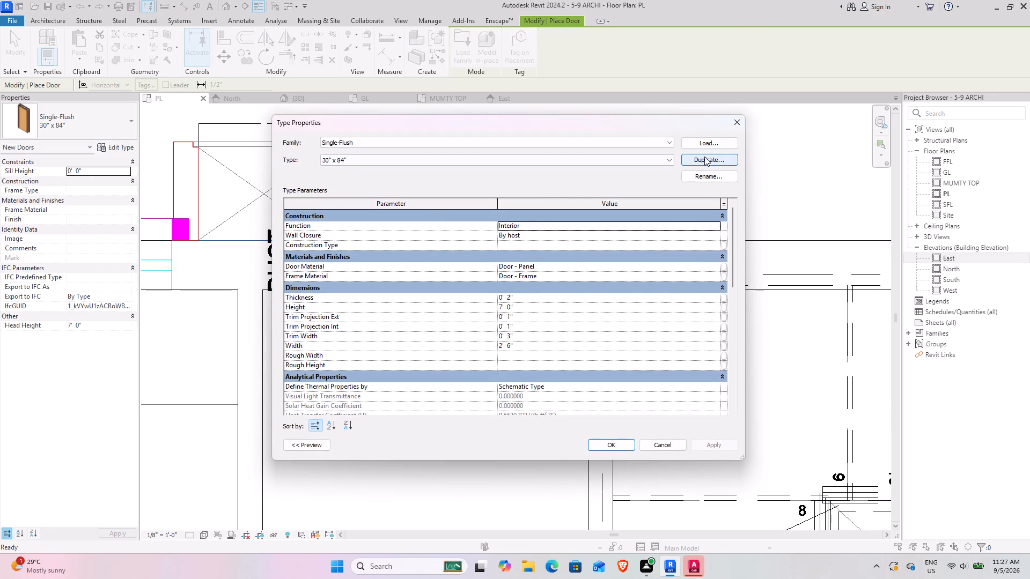
{"action": "left_click", "coordinate": [718, 156]}
{"action": "type", "text": "2'9\""}
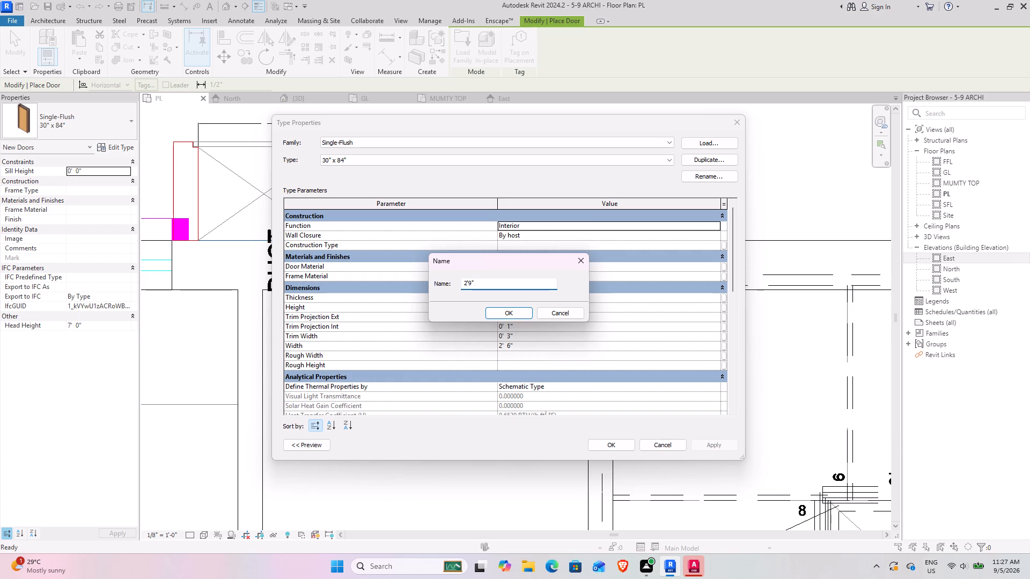
{"action": "type", "text": "X8\""}
{"action": "key", "text": "BackSpace"}
{"action": "key", "text": "apostrophe"}
{"action": "key", "text": "Return"}
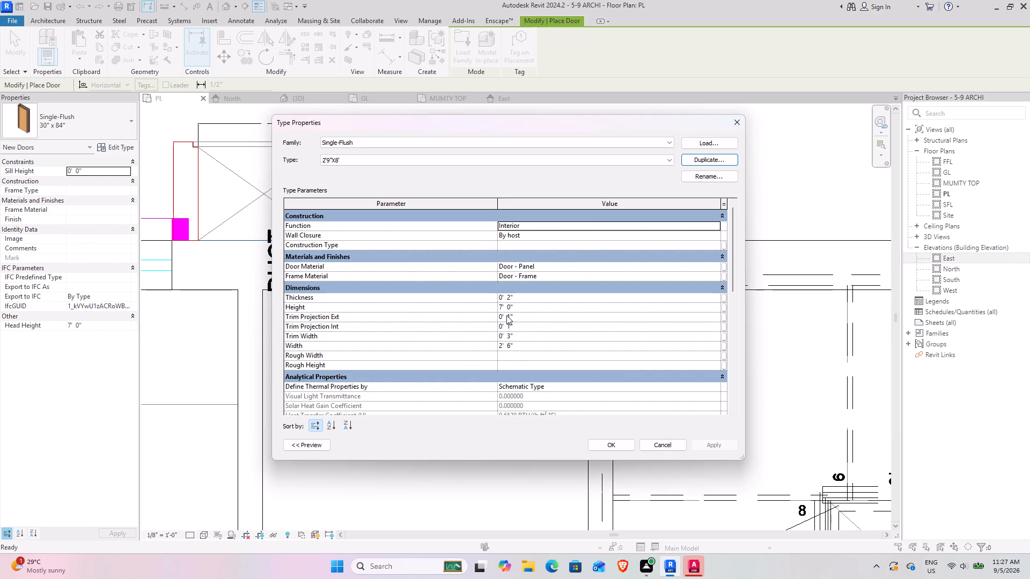
Set the 2'9"X8' door type's height to 8' and its width to 2'9", and apply the changes.
{"action": "left_click", "coordinate": [531, 308]}
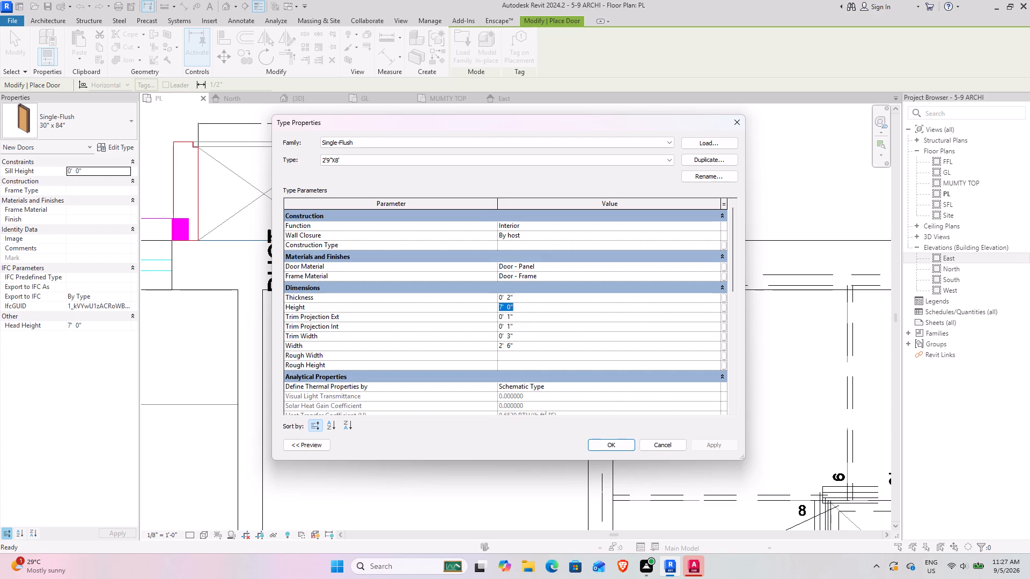
{"action": "key", "text": "8"}
{"action": "key", "text": "Return"}
{"action": "left_click", "coordinate": [526, 345]}
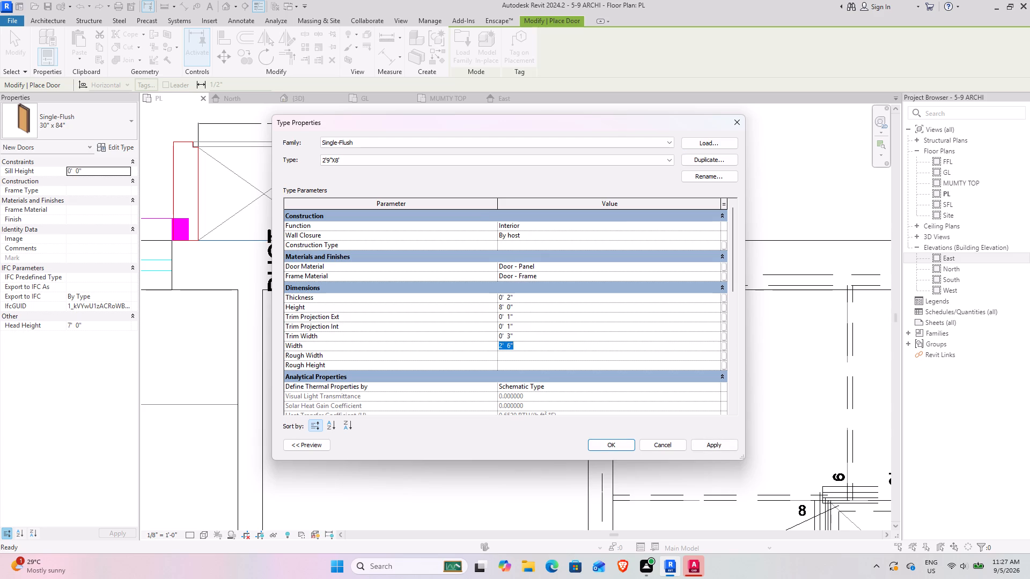
{"action": "type", "text": "2'9"}
{"action": "key", "text": "Return"}
{"action": "left_click", "coordinate": [718, 448]}
{"action": "left_click", "coordinate": [617, 447]}
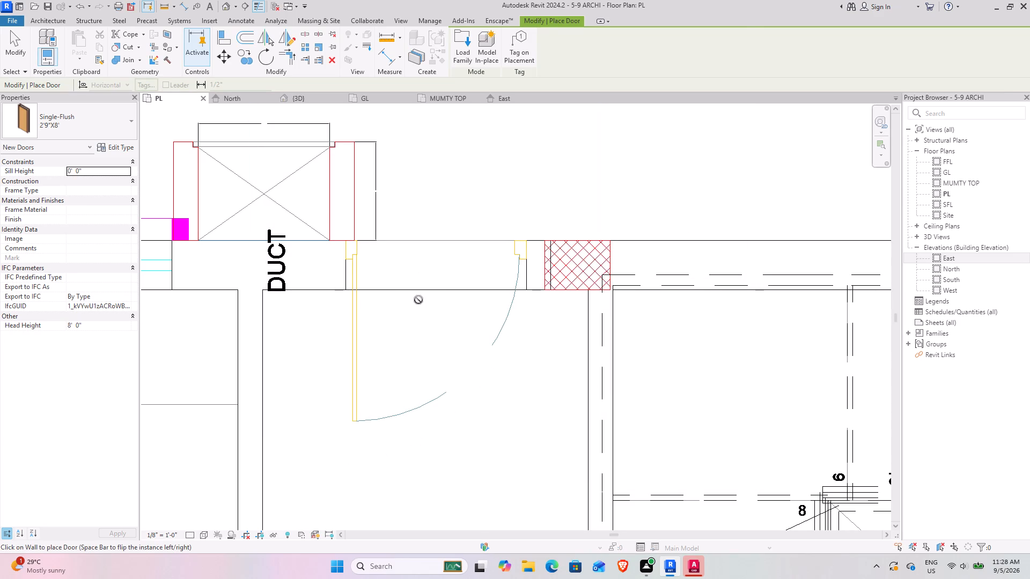
Place a Single-Flush 2'9"X8' door in the domestic helpers' outer wall opening beside the duct, swinging into the room to match the drawing.
{"action": "left_click", "coordinate": [435, 291]}
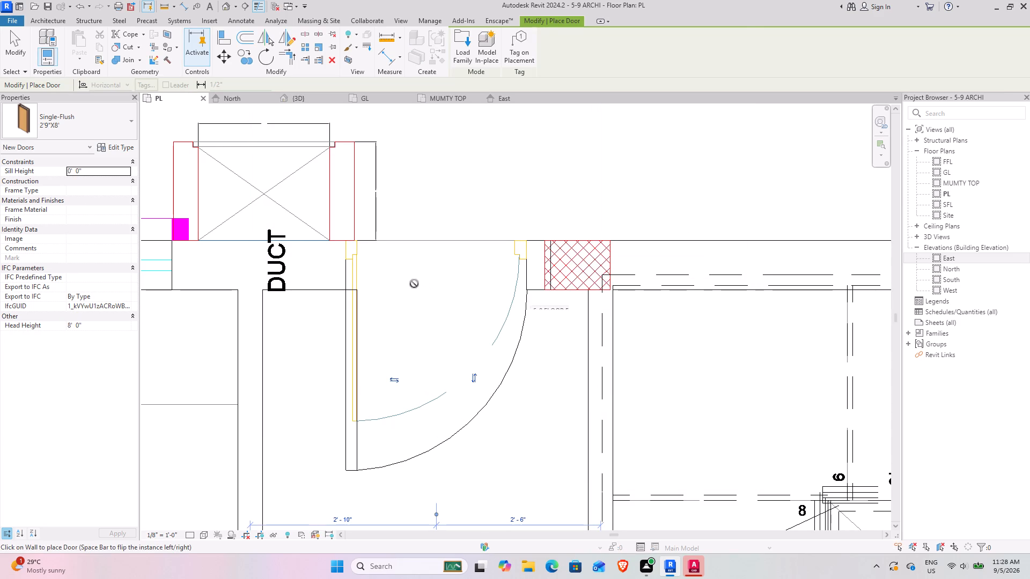
{"action": "scroll", "coordinate": [414, 284], "scroll_direction": "down", "scroll_amount": 7}
{"action": "middle_click_drag", "start_coordinate": [411, 289], "coordinate": [564, 135]}
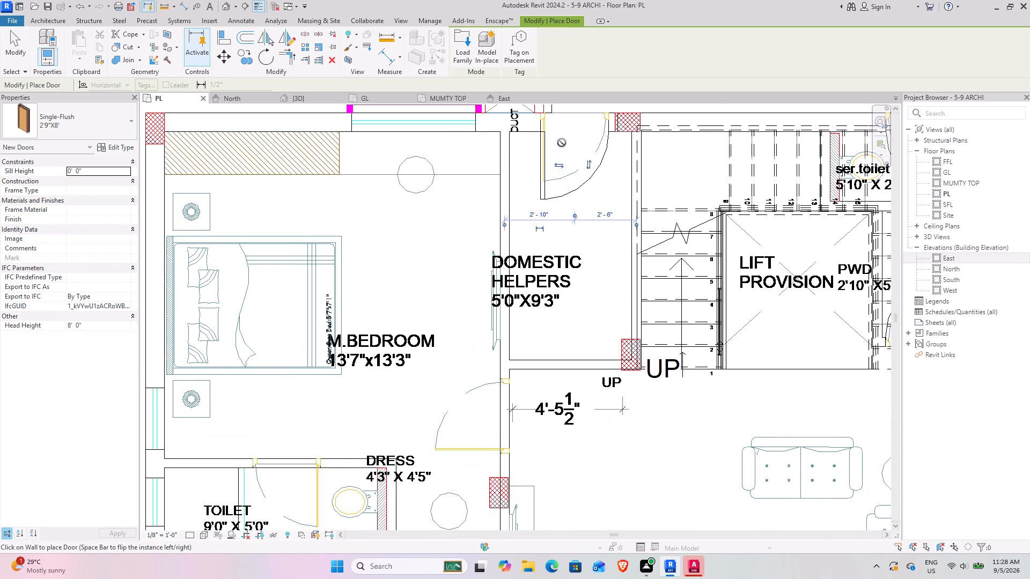
{"action": "key", "text": "Escape"}
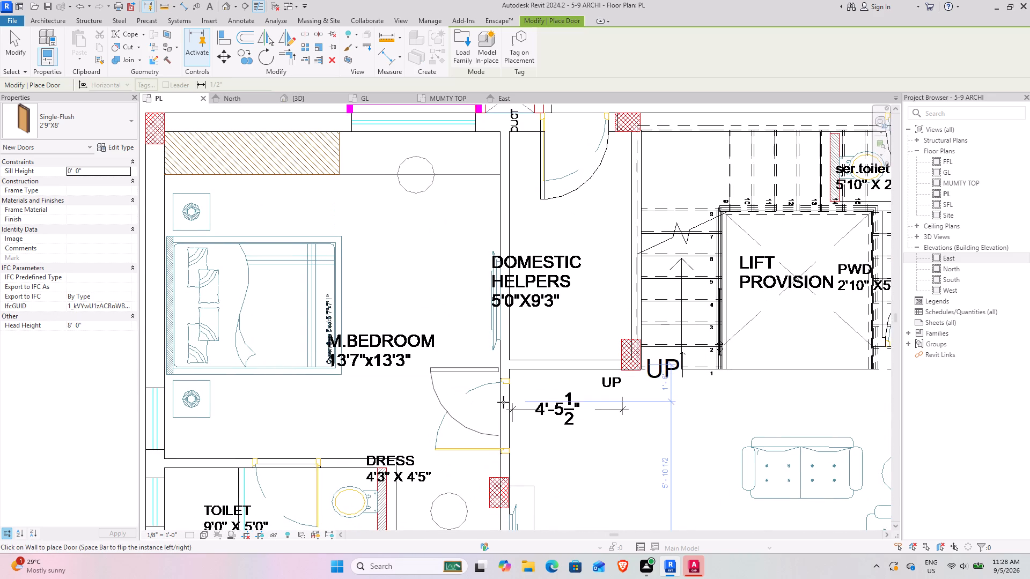
Measure the width of the master bedroom's door opening in the wall facing the lobby.
{"action": "type", "text": "MB"}
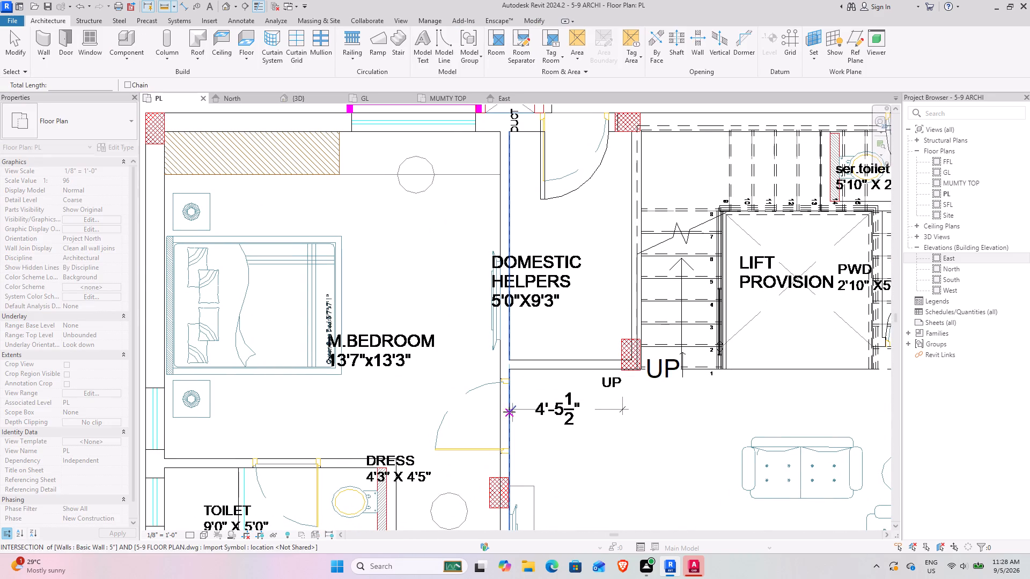
{"action": "scroll", "coordinate": [511, 449], "scroll_direction": "up", "scroll_amount": 8}
{"action": "left_click", "coordinate": [503, 464]}
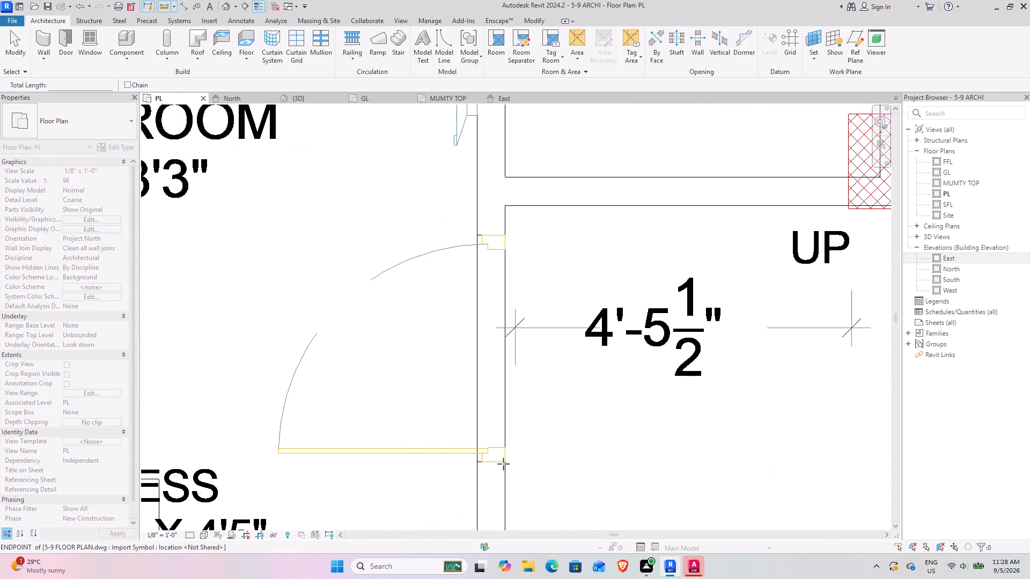
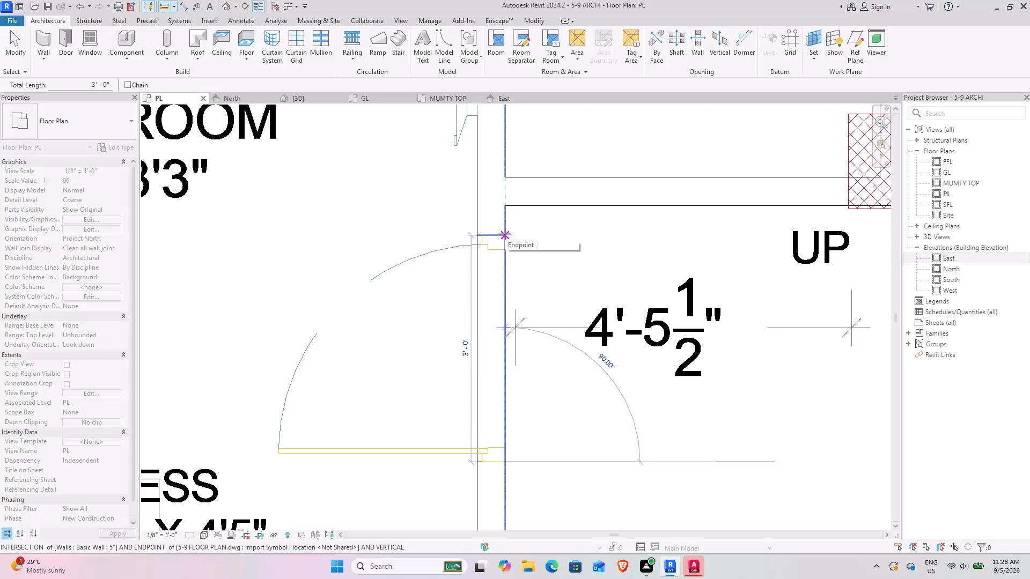
Place a Single-Flush 36" x 80" door in the M.Bedroom wall opening beside the stair lobby, swinging into the bedroom.
{"action": "key", "text": "Escape"}
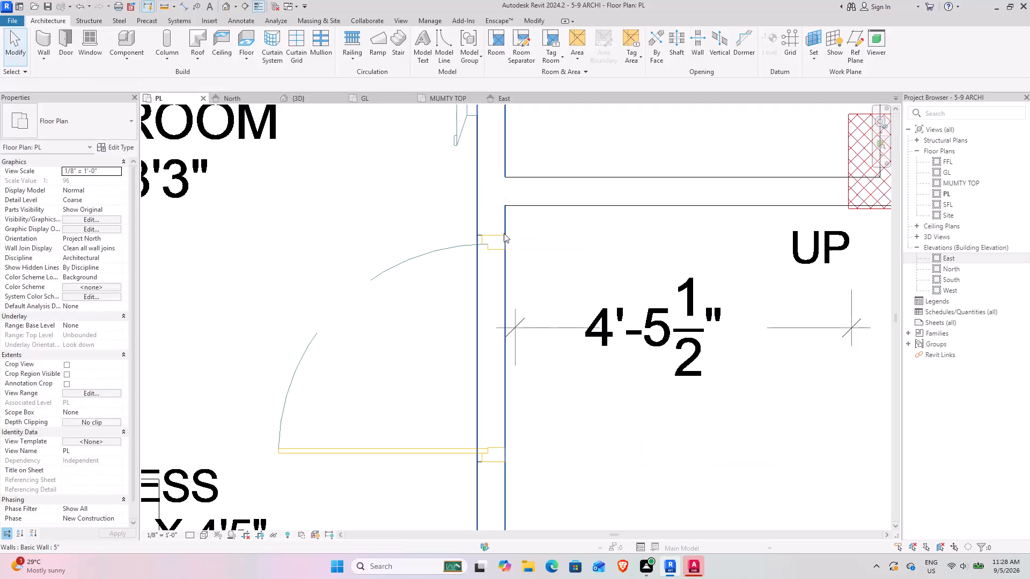
{"action": "scroll", "coordinate": [381, 225], "scroll_direction": "down", "scroll_amount": 4}
{"action": "middle_click_drag", "start_coordinate": [376, 233], "coordinate": [410, 231]}
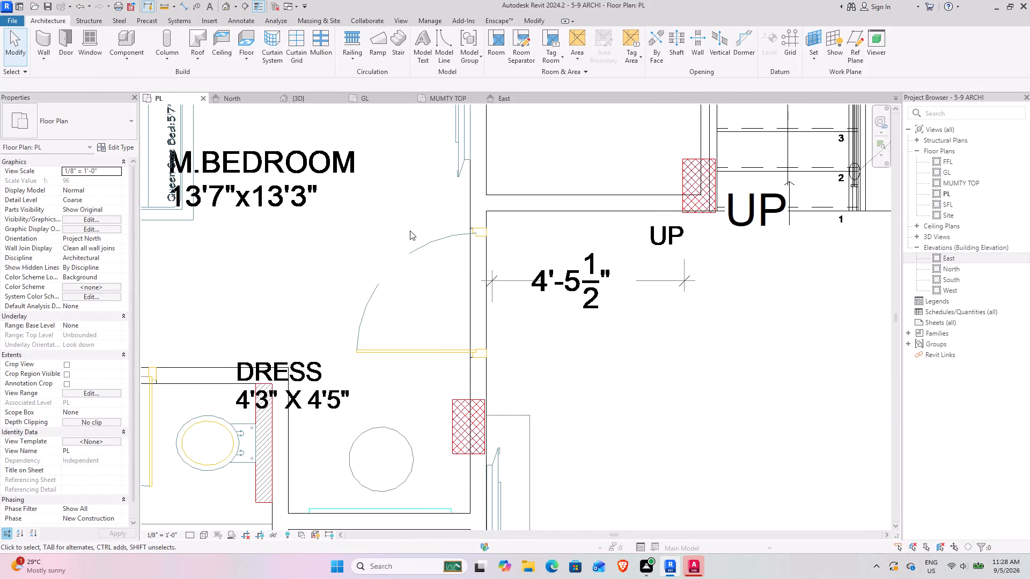
{"action": "scroll", "coordinate": [410, 231], "scroll_direction": "down", "scroll_amount": 3}
{"action": "middle_click_drag", "start_coordinate": [414, 227], "coordinate": [392, 280]}
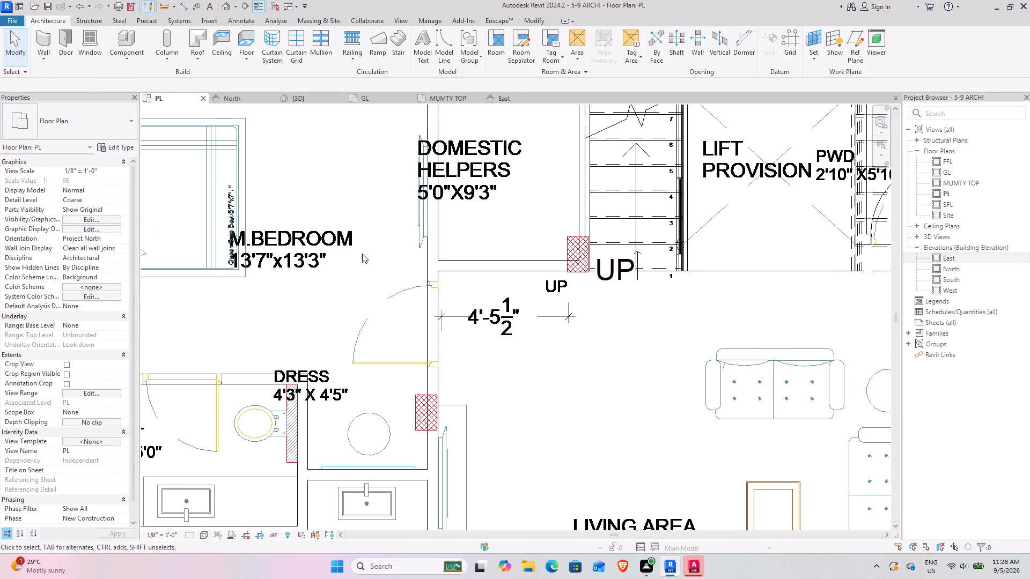
{"action": "left_click", "coordinate": [57, 45]}
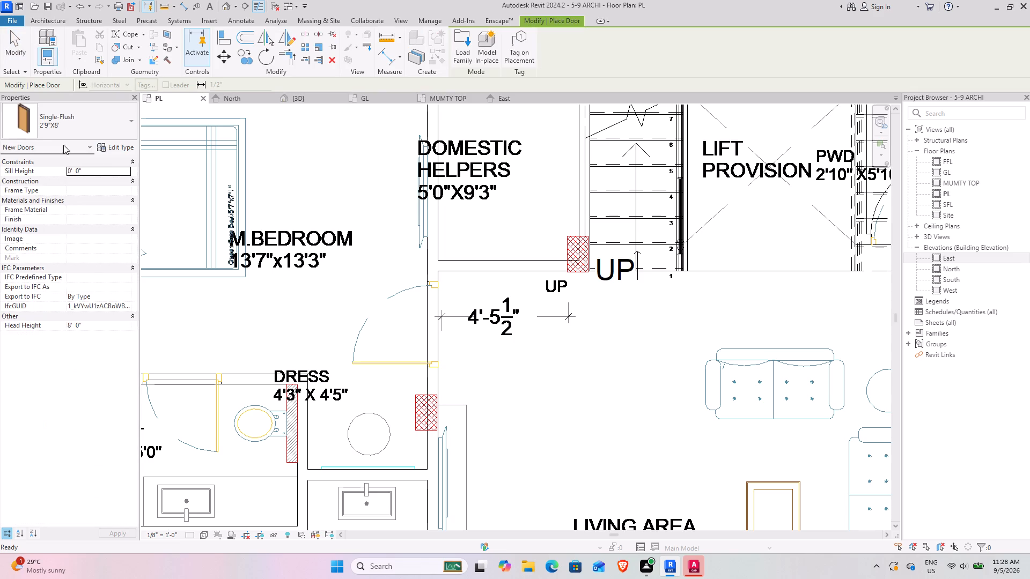
{"action": "left_click", "coordinate": [93, 125]}
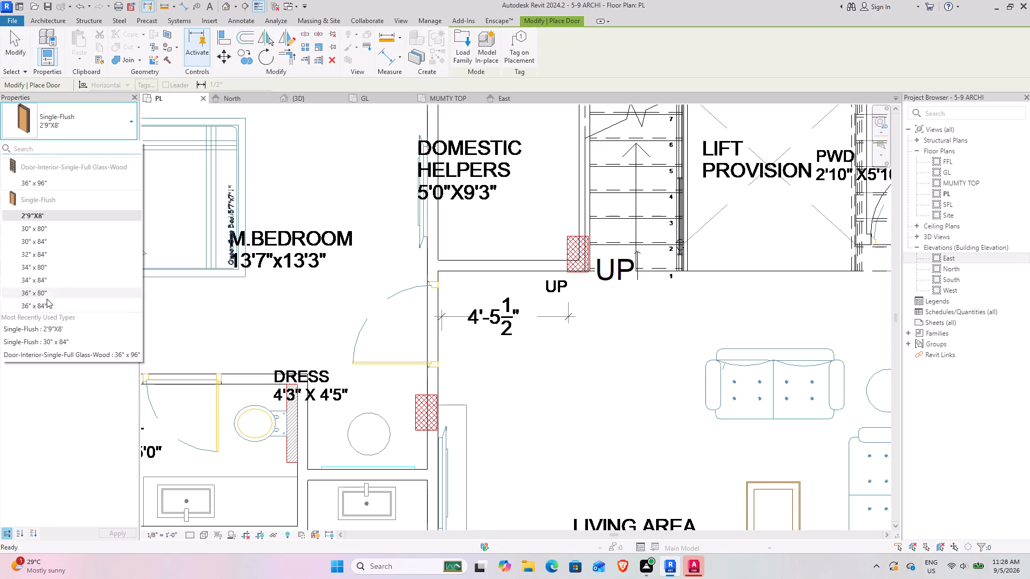
{"action": "scroll", "coordinate": [45, 294], "scroll_direction": "down", "scroll_amount": 3}
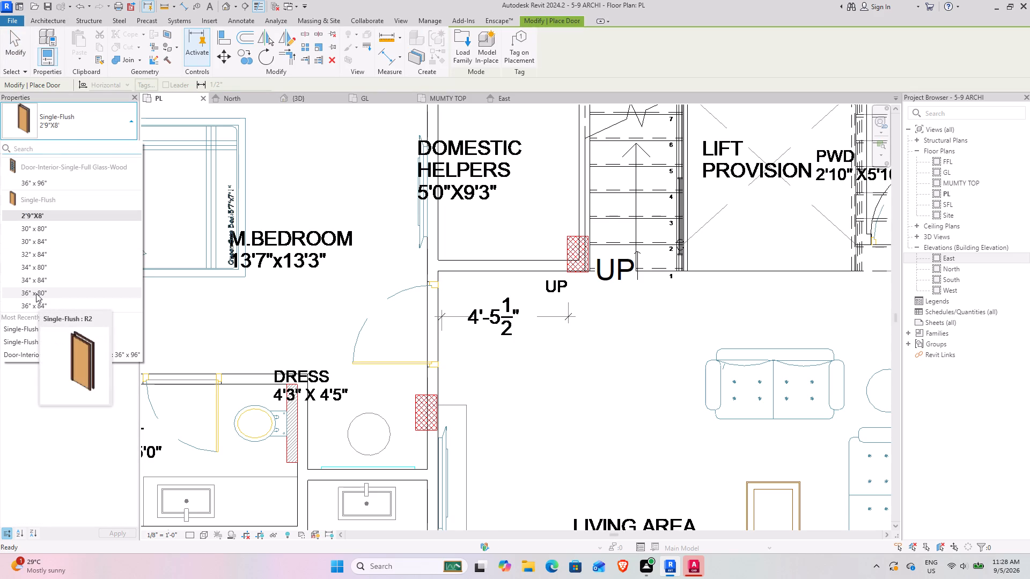
{"action": "left_click", "coordinate": [35, 293]}
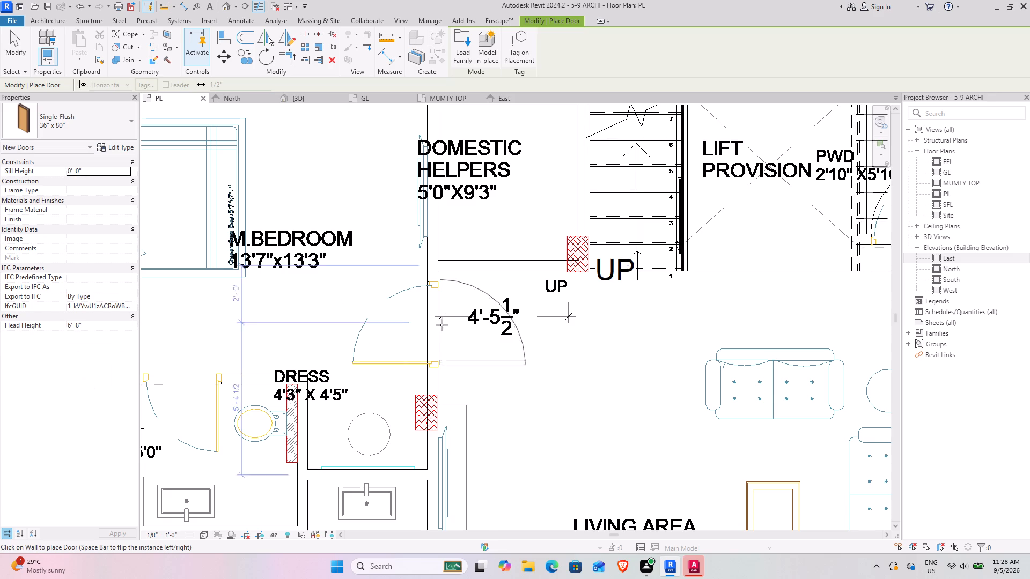
{"action": "key", "text": "space"}
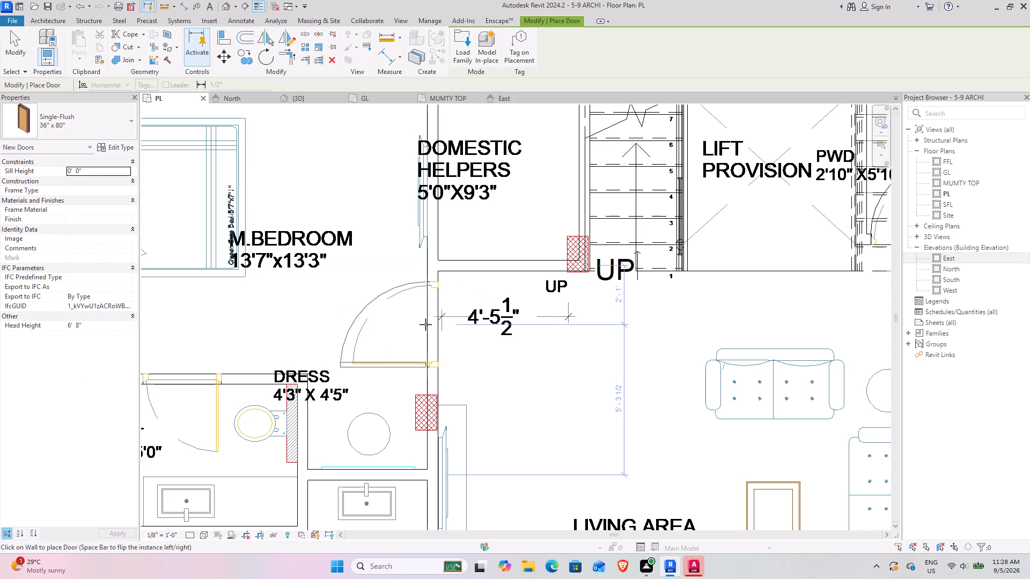
{"action": "left_click", "coordinate": [425, 324]}
{"action": "scroll", "coordinate": [425, 324], "scroll_direction": "down", "scroll_amount": 5}
{"action": "middle_click_drag", "start_coordinate": [457, 342], "coordinate": [451, 179]}
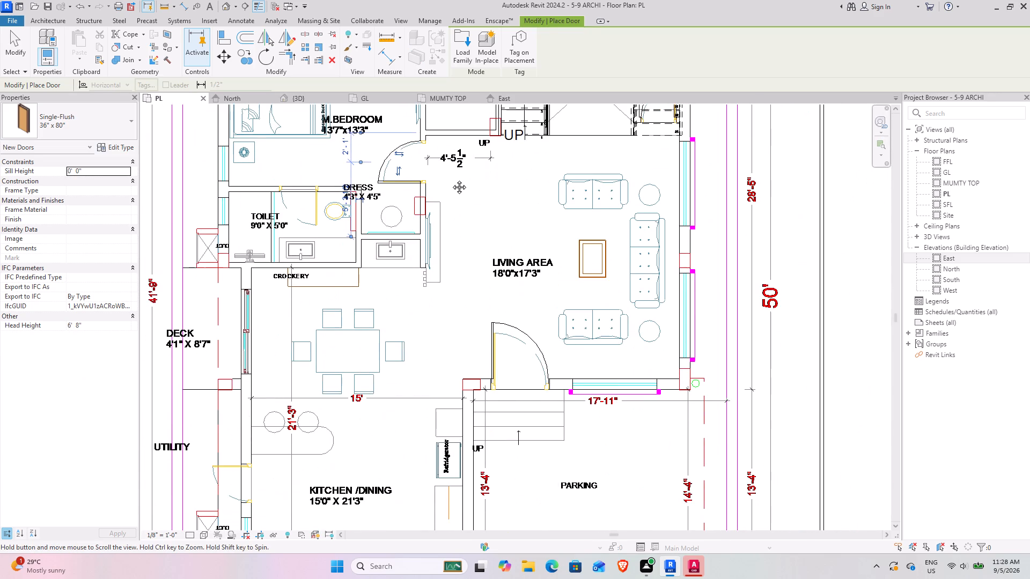
{"action": "middle_click_drag", "start_coordinate": [451, 179], "coordinate": [513, 271]}
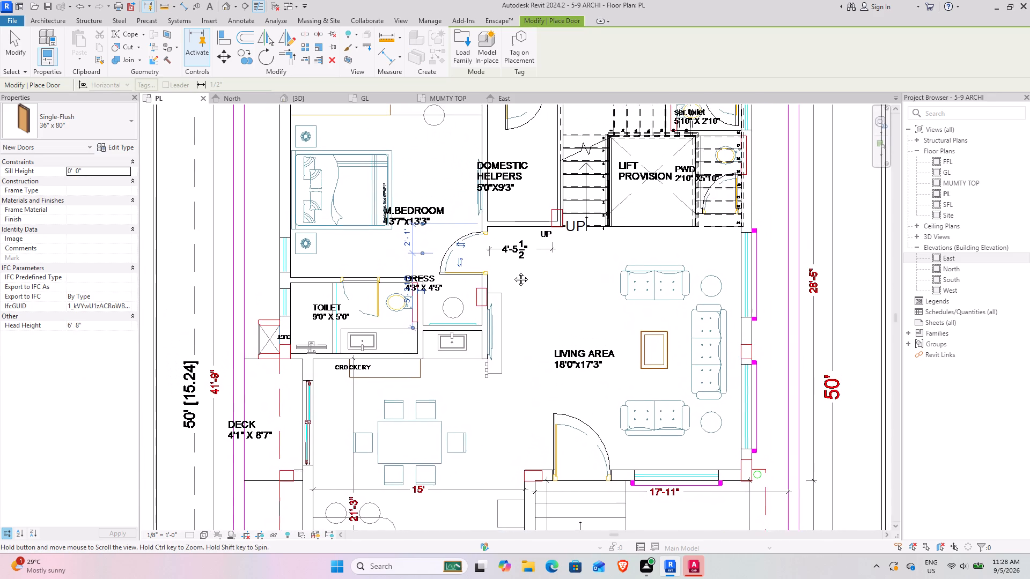
{"action": "middle_click_drag", "start_coordinate": [513, 271], "coordinate": [516, 286]}
{"action": "key", "text": "Escape"}
{"action": "key", "text": "Escape"}
{"action": "key", "text": "Escape"}
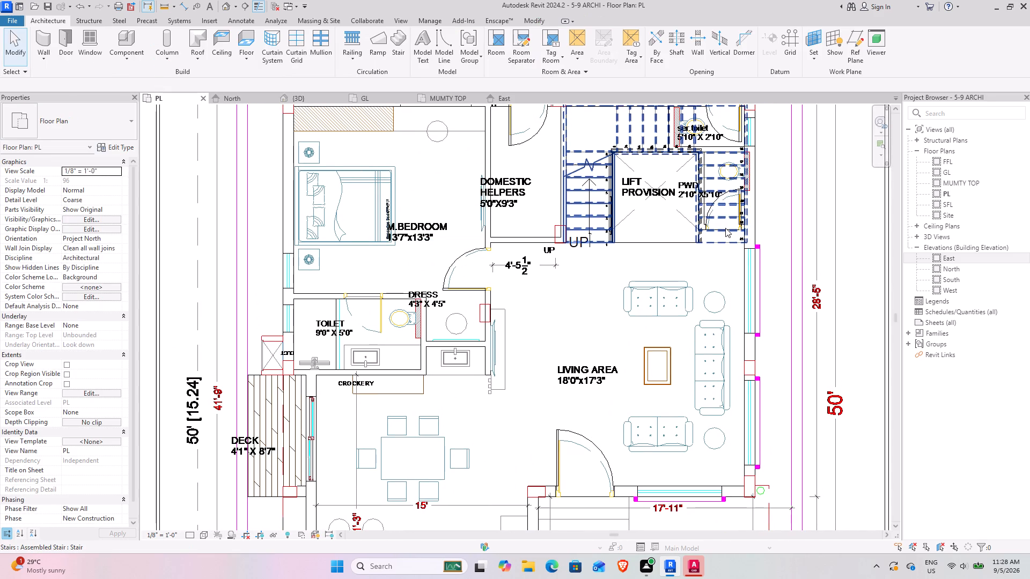
{"action": "key", "text": "Escape"}
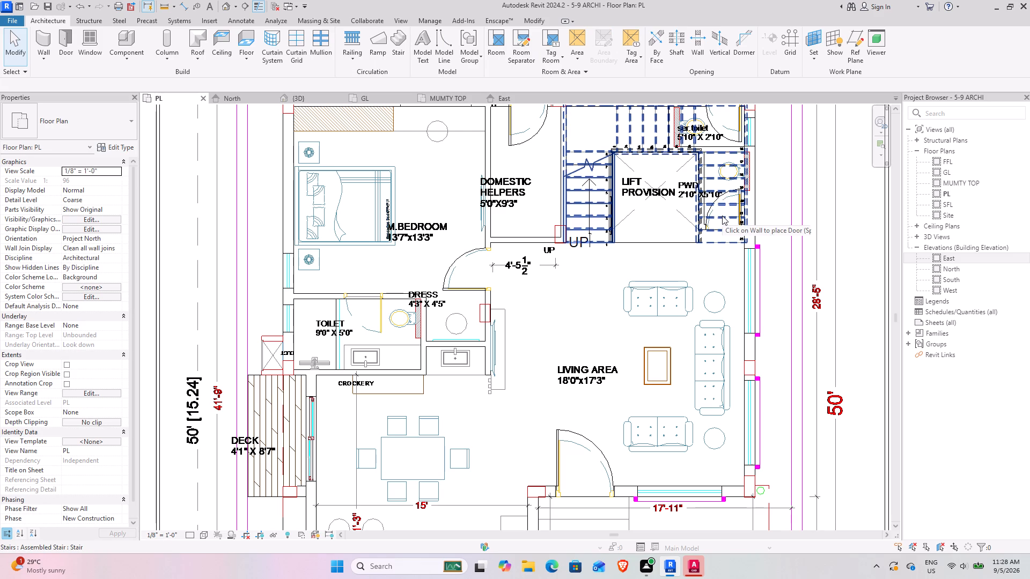
Create a door similar to the PWD's Single-Flush 30" x 84" door in the toilet's wall opening, swinging into the toilet.
{"action": "key", "text": "Tab"}
{"action": "key", "text": "Tab"}
{"action": "left_click", "coordinate": [722, 216]}
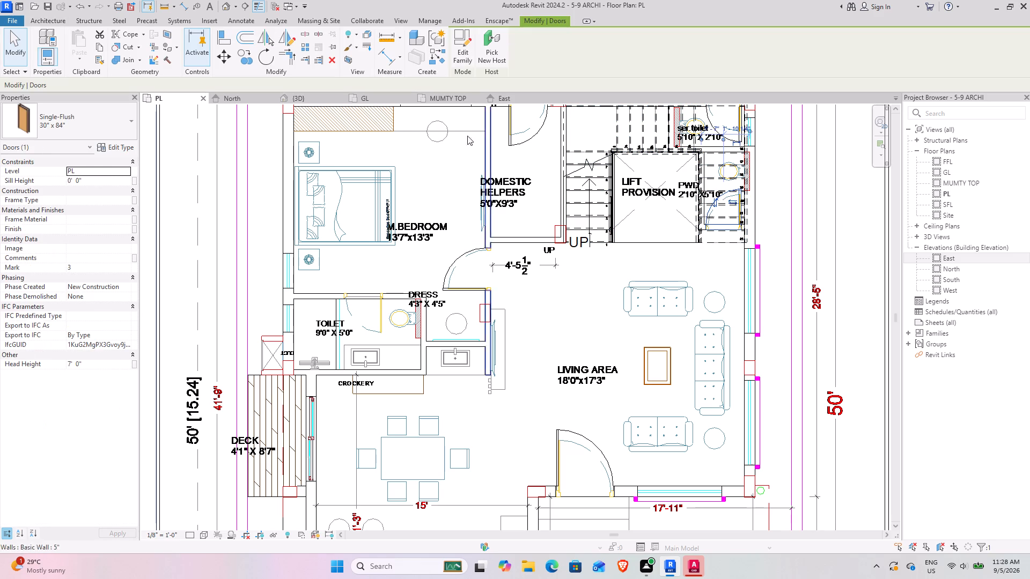
{"action": "left_click", "coordinate": [436, 54]}
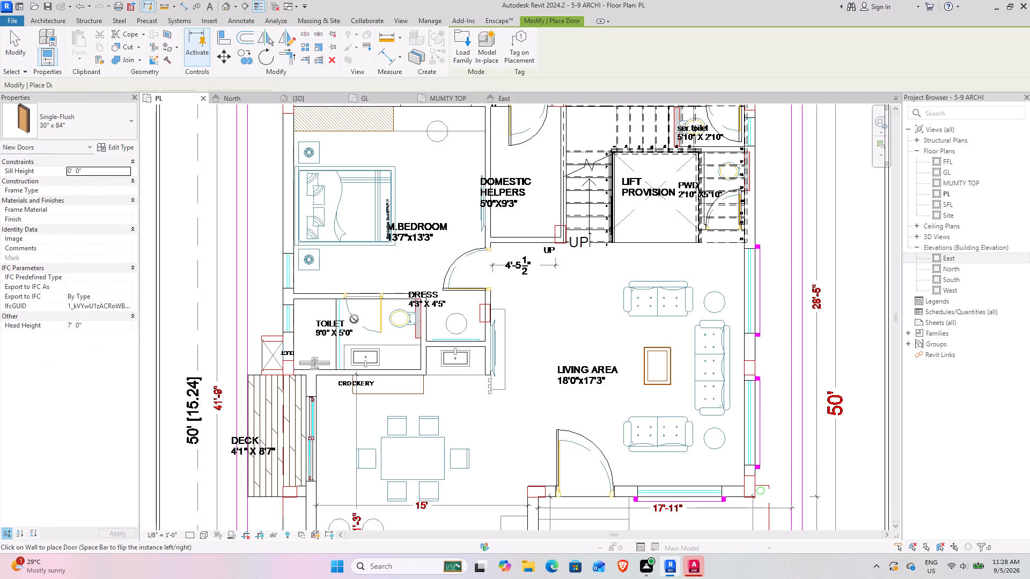
{"action": "scroll", "coordinate": [357, 303], "scroll_direction": "up", "scroll_amount": 12}
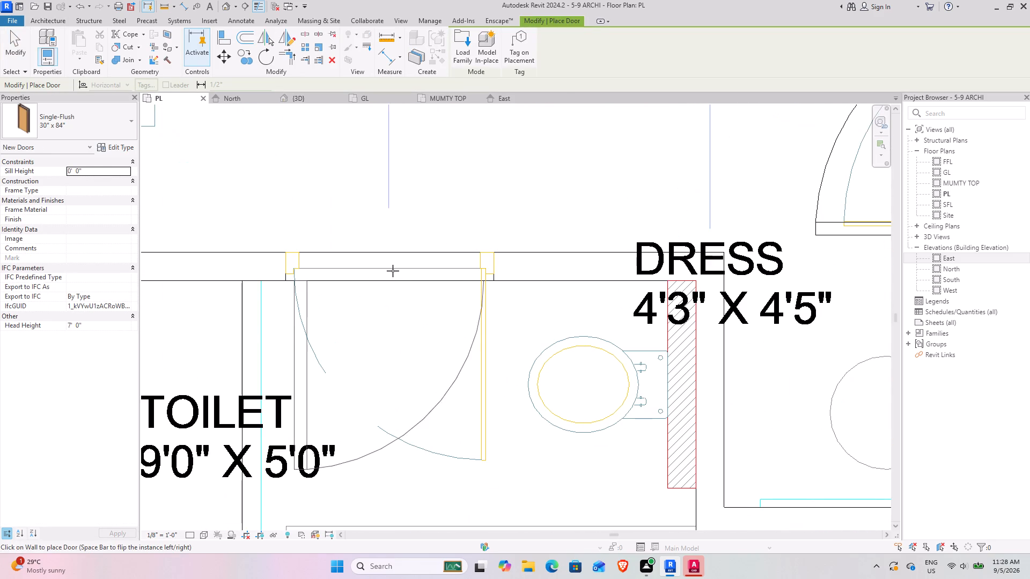
{"action": "key", "text": "space"}
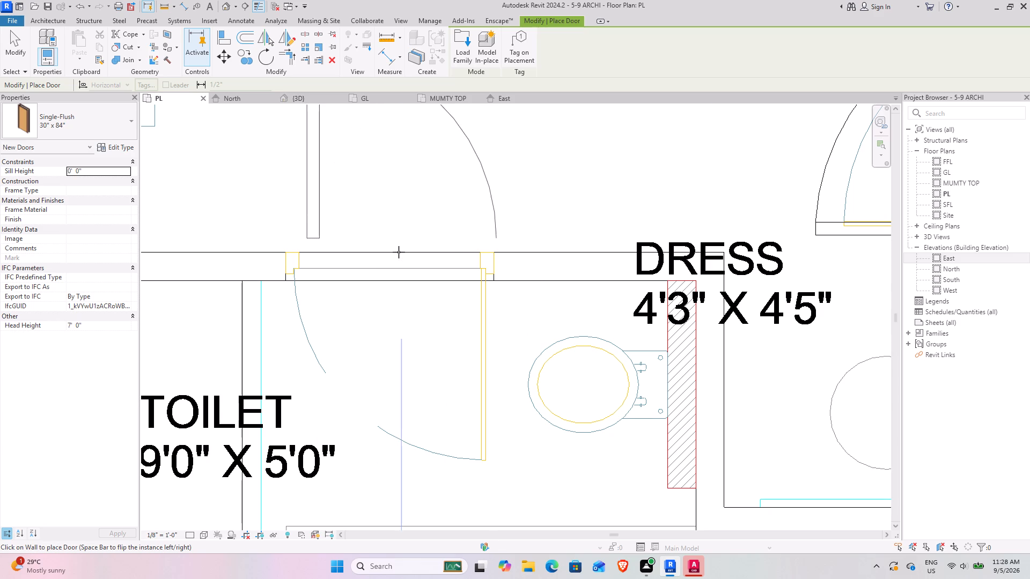
{"action": "key", "text": "space"}
{"action": "key", "text": "space"}
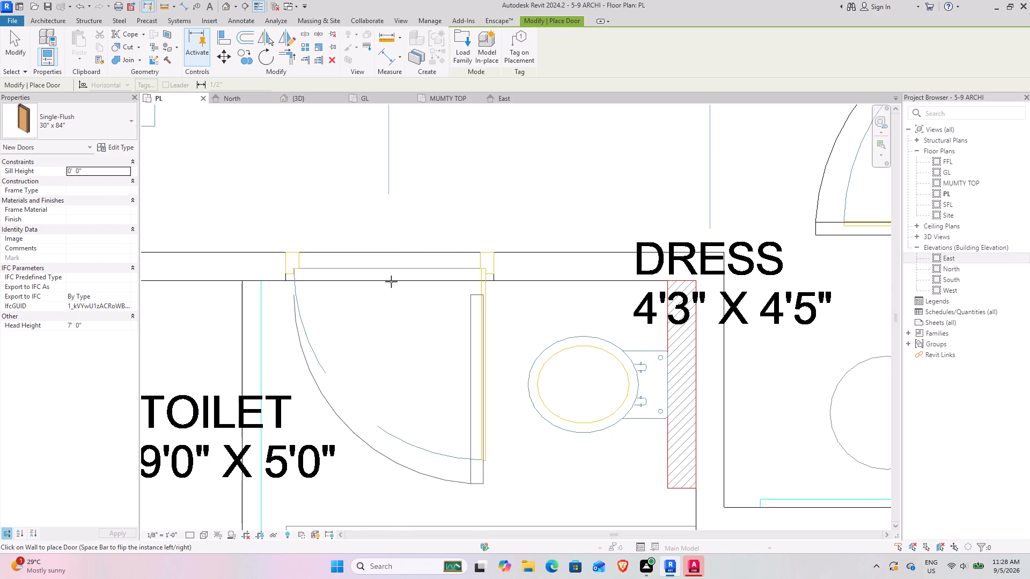
{"action": "left_click", "coordinate": [394, 281]}
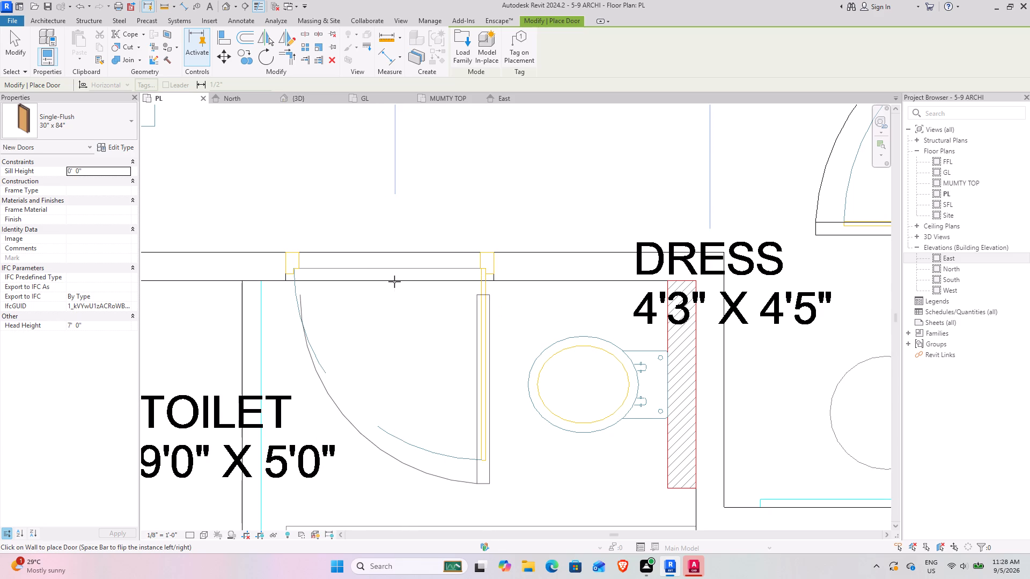
{"action": "key", "text": "Escape"}
{"action": "key", "text": "Escape"}
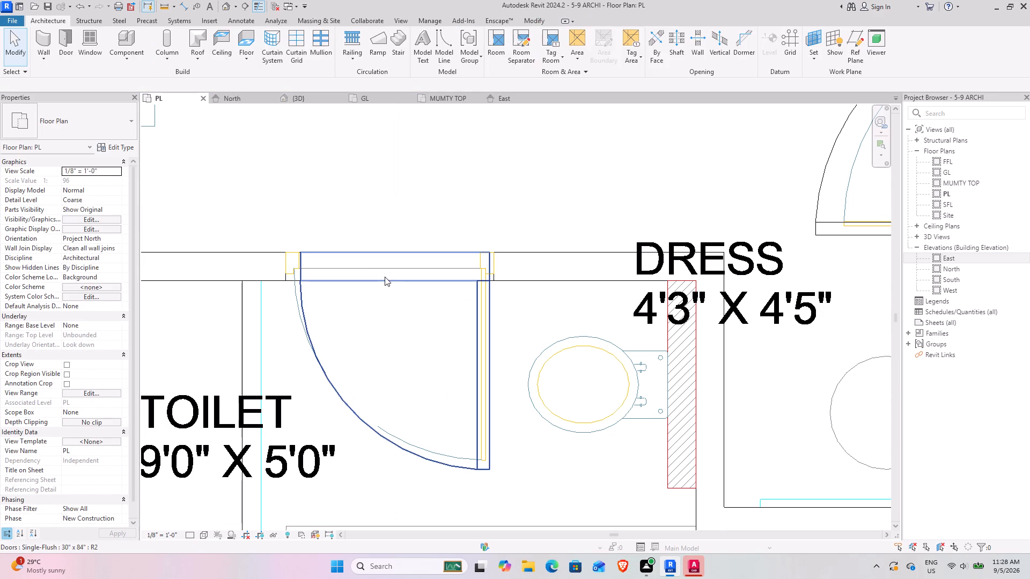
{"action": "key", "text": "Escape"}
Examine the PL floor plan around the bedroom, toilet, dress, living area and stair for the door layout.
{"action": "scroll", "coordinate": [381, 271], "scroll_direction": "down", "scroll_amount": 9}
{"action": "middle_click_drag", "start_coordinate": [488, 265], "coordinate": [364, 204]}
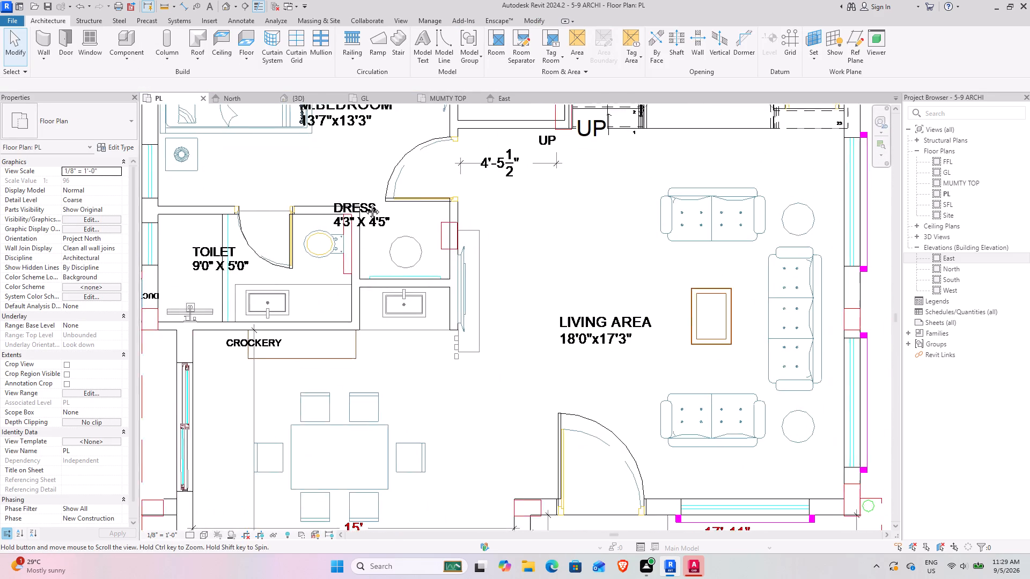
{"action": "middle_click_drag", "start_coordinate": [364, 204], "coordinate": [364, 202]}
{"action": "scroll", "coordinate": [373, 185], "scroll_direction": "down", "scroll_amount": 5}
{"action": "middle_click_drag", "start_coordinate": [381, 208], "coordinate": [400, 385]}
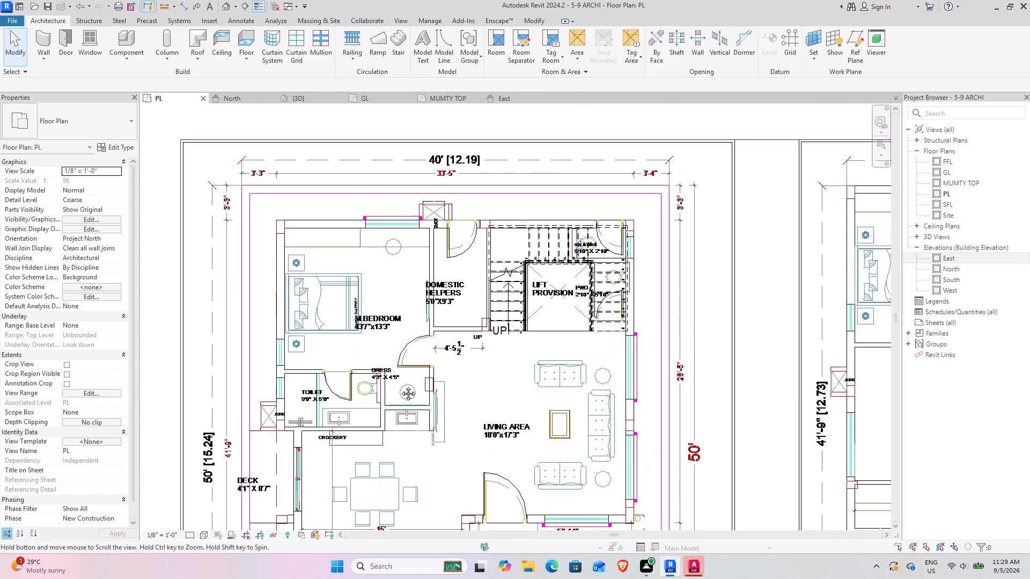
{"action": "middle_click_drag", "start_coordinate": [400, 385], "coordinate": [378, 342]}
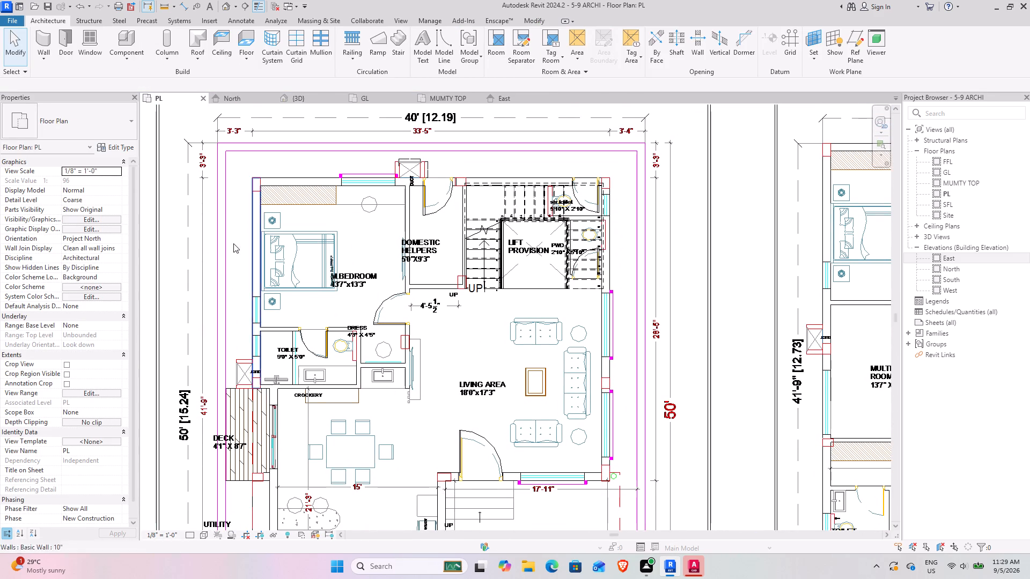
{"action": "scroll", "coordinate": [408, 350], "scroll_direction": "up", "scroll_amount": 8}
{"action": "scroll", "coordinate": [406, 331], "scroll_direction": "down", "scroll_amount": 2}
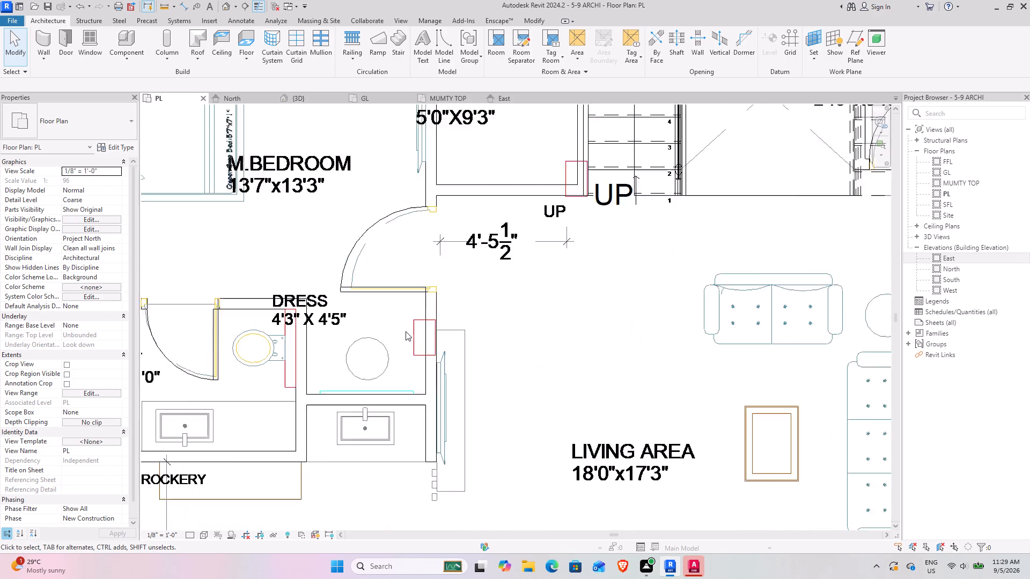
{"action": "scroll", "coordinate": [406, 331], "scroll_direction": "down", "scroll_amount": 1}
{"action": "scroll", "coordinate": [351, 370], "scroll_direction": "up", "scroll_amount": 4}
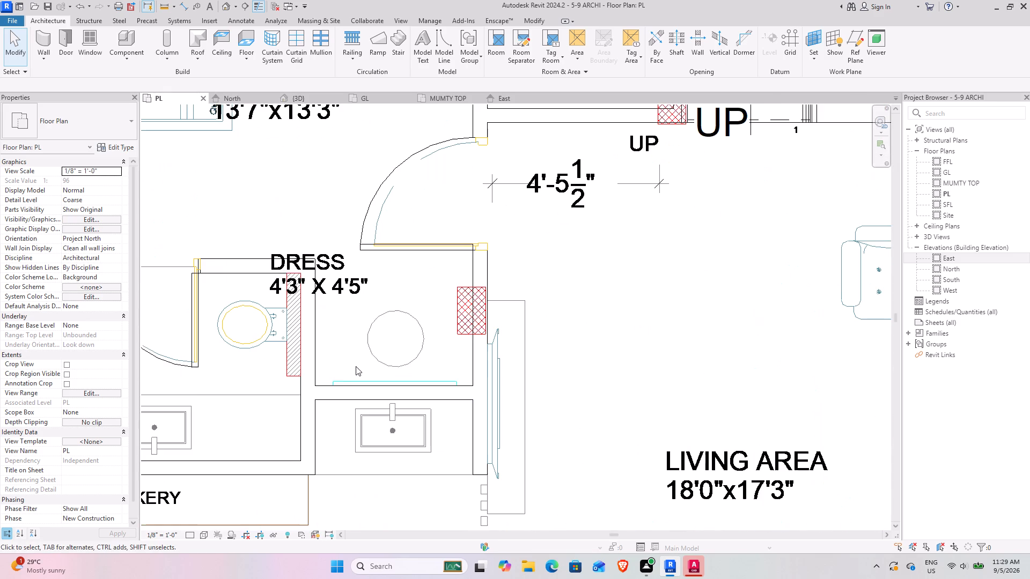
{"action": "scroll", "coordinate": [327, 314], "scroll_direction": "down", "scroll_amount": 5}
{"action": "middle_click_drag", "start_coordinate": [279, 422], "coordinate": [311, 348]}
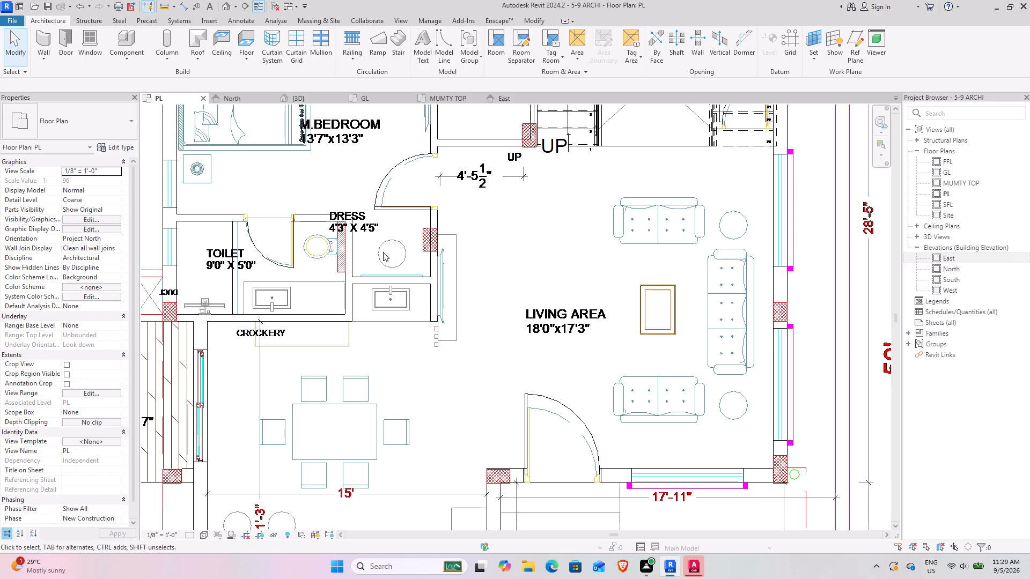
{"action": "middle_click_drag", "start_coordinate": [401, 232], "coordinate": [358, 337]}
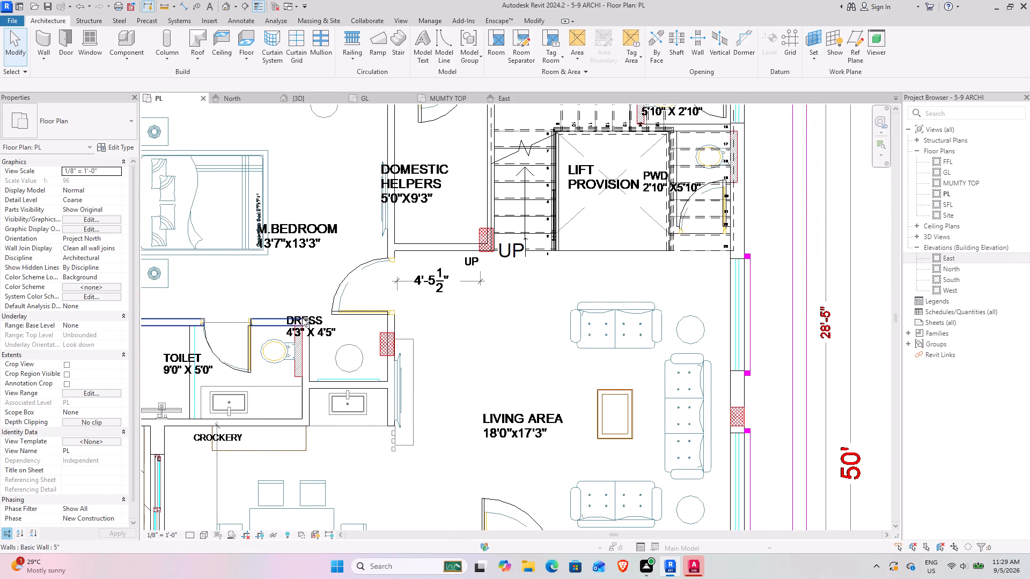
{"action": "middle_click_drag", "start_coordinate": [231, 274], "coordinate": [224, 330]}
{"action": "scroll", "coordinate": [320, 346], "scroll_direction": "down", "scroll_amount": 4}
{"action": "middle_click_drag", "start_coordinate": [270, 337], "coordinate": [289, 323]}
{"action": "scroll", "coordinate": [340, 217], "scroll_direction": "up", "scroll_amount": 7}
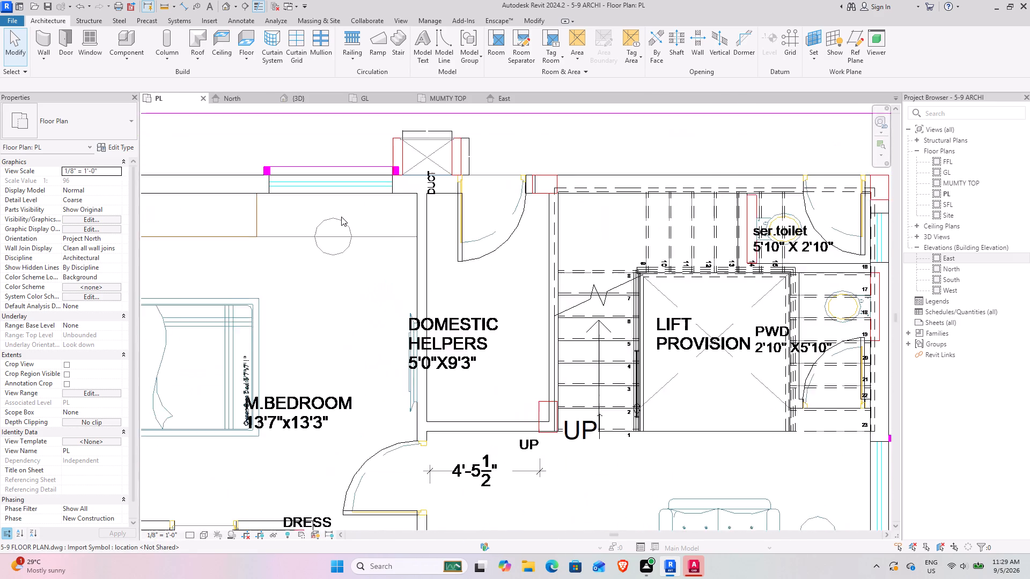
{"action": "scroll", "coordinate": [349, 227], "scroll_direction": "down", "scroll_amount": 7}
Examine the house model in the 3D view from the front and above, checking the interior walls, doors and staircase.
{"action": "left_click", "coordinate": [321, 100]}
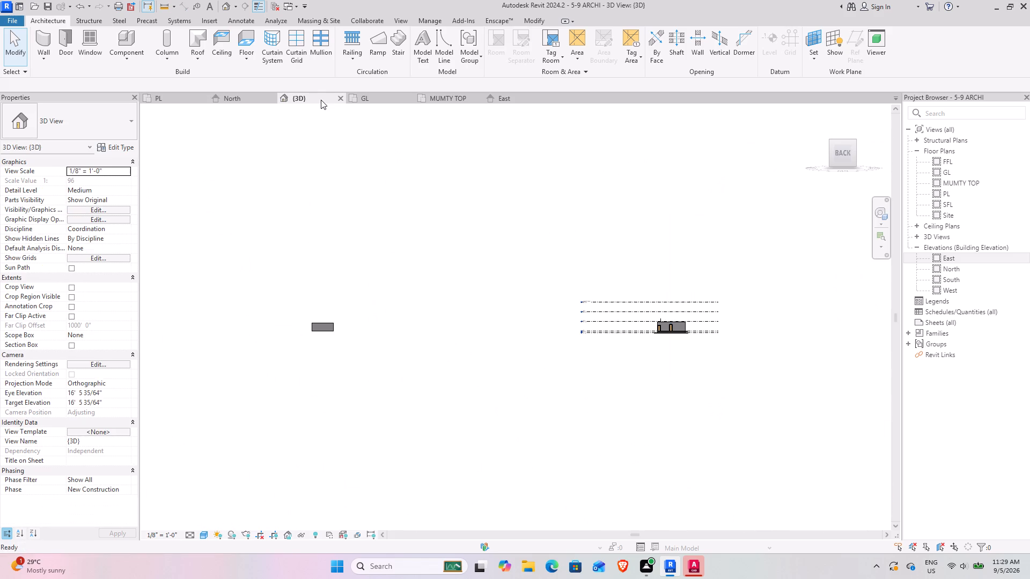
{"action": "scroll", "coordinate": [704, 328], "scroll_direction": "up", "scroll_amount": 12}
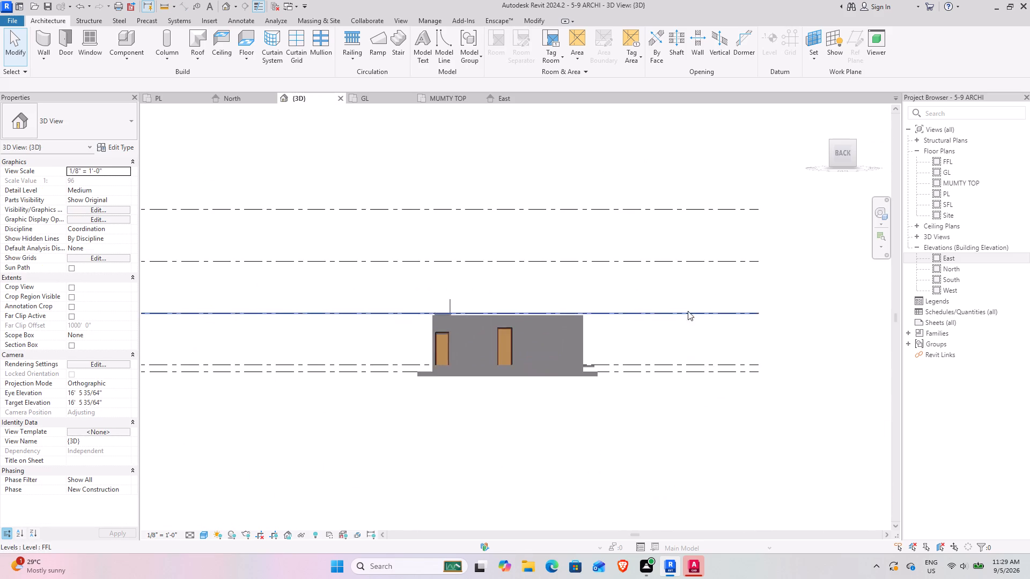
{"action": "middle_click_drag", "start_coordinate": [653, 311], "coordinate": [701, 462], "text": "shift"}
{"action": "middle_click_drag", "start_coordinate": [610, 400], "coordinate": [718, 357], "text": "shift"}
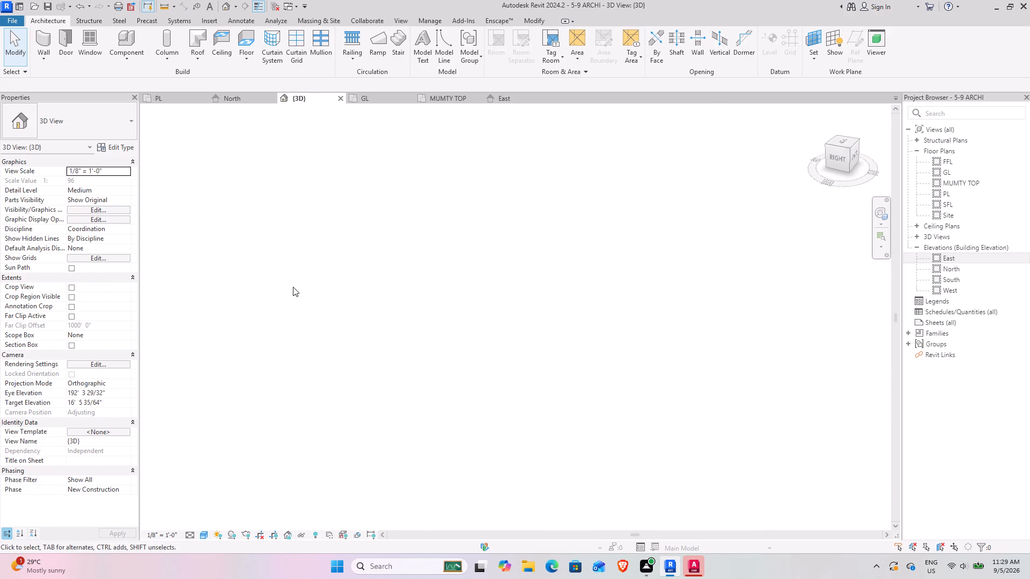
{"action": "scroll", "coordinate": [309, 274], "scroll_direction": "down", "scroll_amount": 5}
{"action": "middle_click_drag", "start_coordinate": [318, 277], "coordinate": [597, 441]}
{"action": "middle_click_drag", "start_coordinate": [459, 373], "coordinate": [512, 395], "text": "shift"}
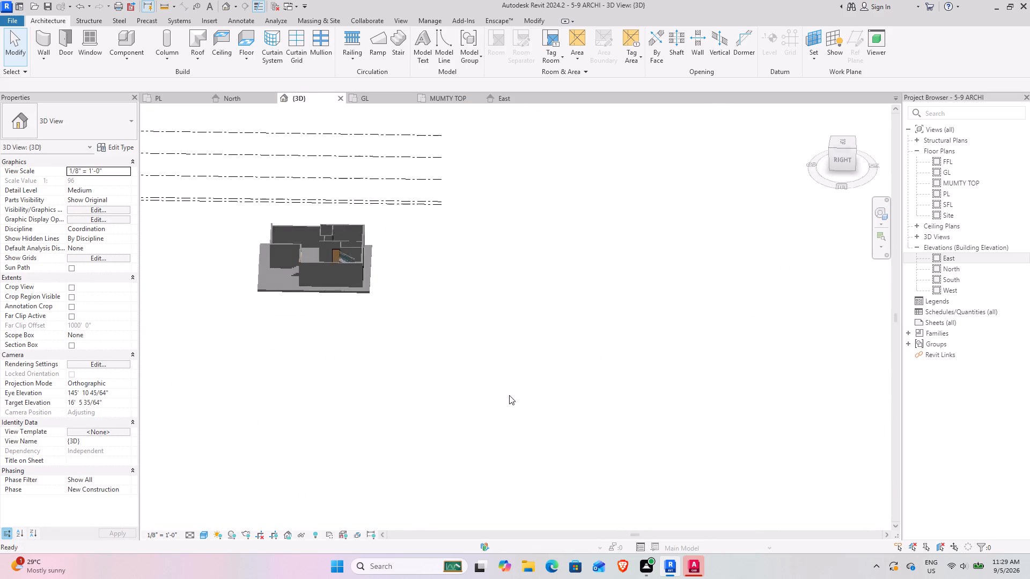
{"action": "middle_click_drag", "start_coordinate": [384, 346], "coordinate": [605, 437]}
{"action": "scroll", "coordinate": [529, 349], "scroll_direction": "up", "scroll_amount": 8}
{"action": "middle_click_drag", "start_coordinate": [468, 362], "coordinate": [529, 387], "text": "shift"}
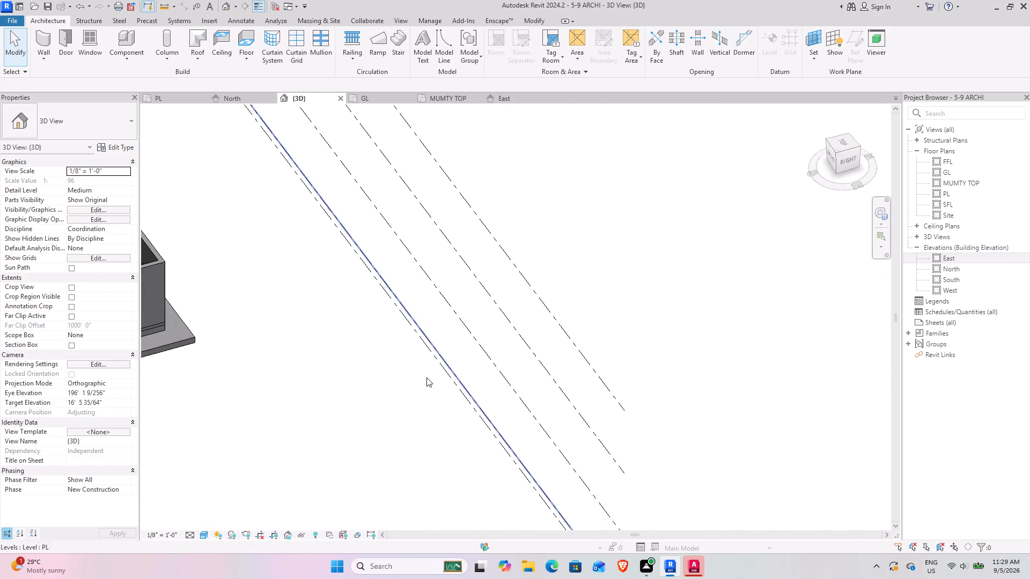
{"action": "middle_click_drag", "start_coordinate": [433, 380], "coordinate": [797, 302]}
{"action": "middle_click_drag", "start_coordinate": [359, 329], "coordinate": [501, 525]}
{"action": "middle_click_drag", "start_coordinate": [407, 460], "coordinate": [490, 452], "text": "shift"}
{"action": "middle_click_drag", "start_coordinate": [474, 451], "coordinate": [605, 346]}
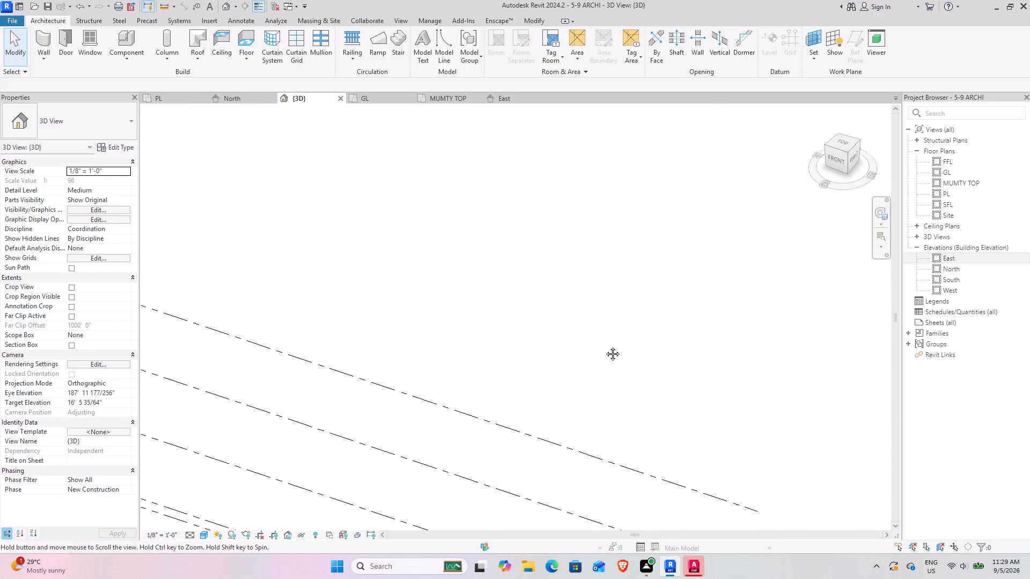
{"action": "middle_click_drag", "start_coordinate": [605, 346], "coordinate": [682, 274]}
{"action": "middle_click_drag", "start_coordinate": [243, 435], "coordinate": [412, 333]}
{"action": "middle_click_drag", "start_coordinate": [410, 340], "coordinate": [521, 268]}
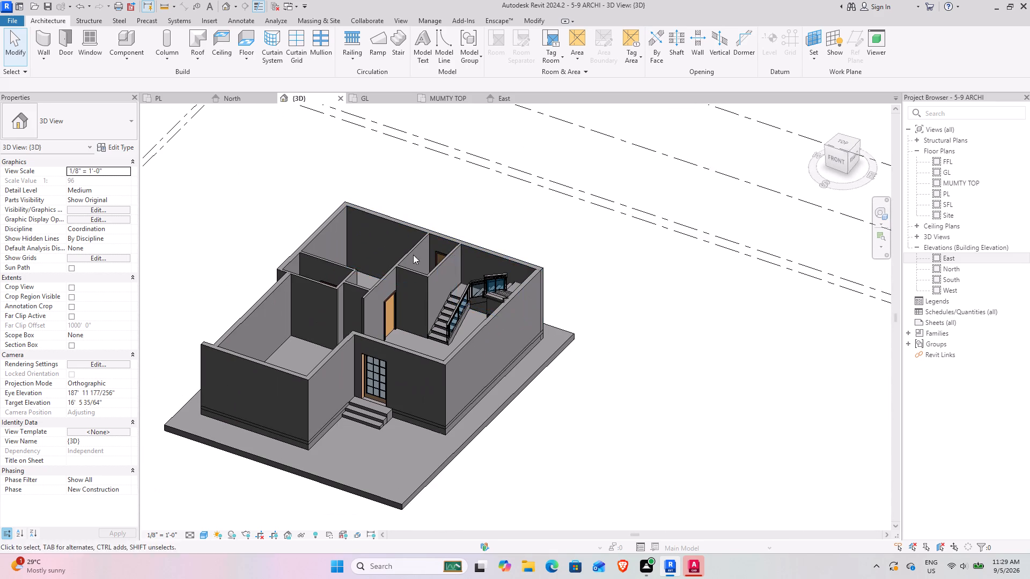
{"action": "scroll", "coordinate": [376, 288], "scroll_direction": "up", "scroll_amount": 6}
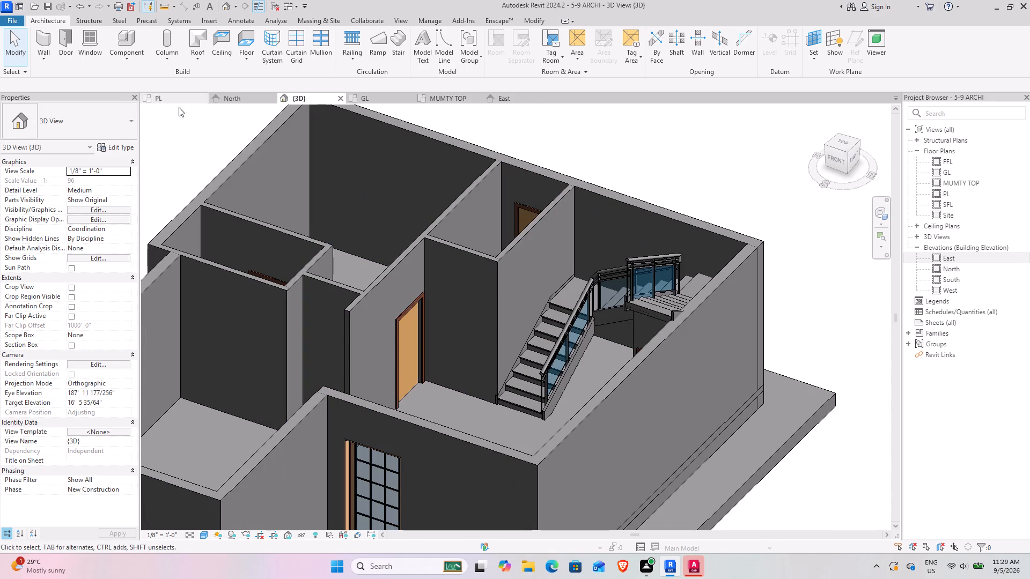
Examine the PL floor plan around the kitchen/dining area, deck, utility and parking, dismissing the Bentley sign-in window.
{"action": "left_click", "coordinate": [166, 101]}
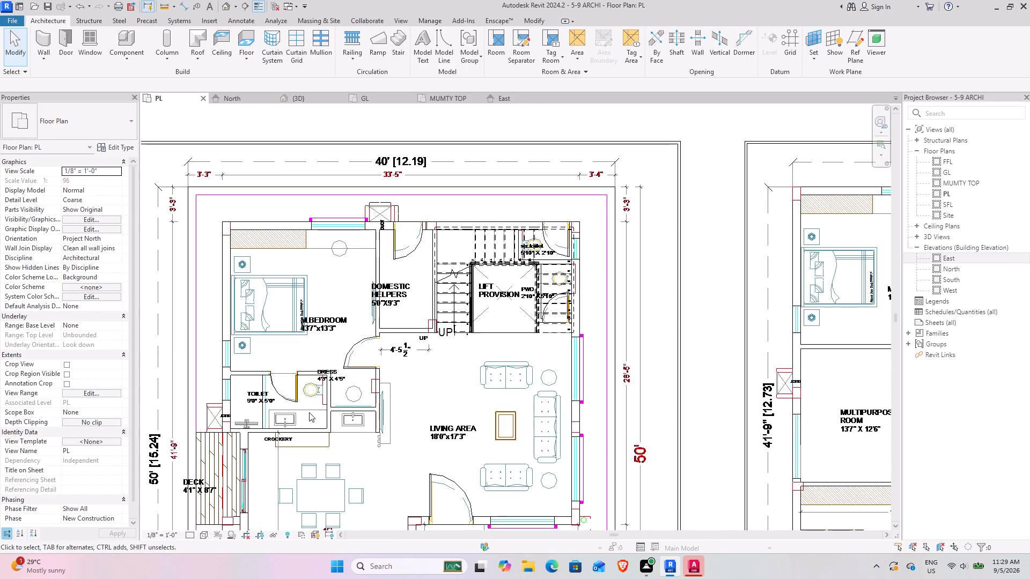
{"action": "middle_click_drag", "start_coordinate": [302, 372], "coordinate": [297, 250]}
{"action": "middle_click_drag", "start_coordinate": [316, 391], "coordinate": [308, 268]}
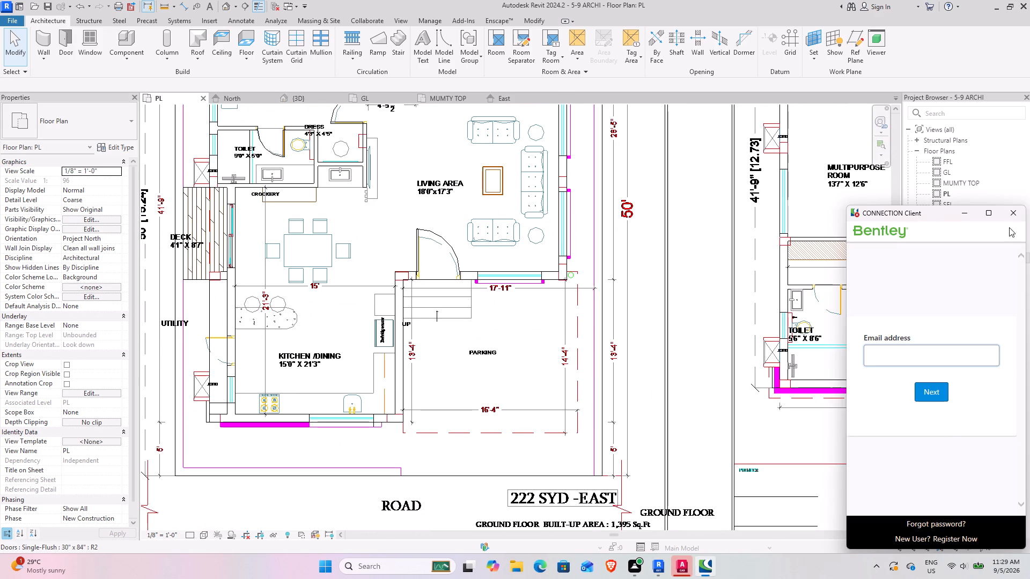
{"action": "left_click", "coordinate": [1021, 210]}
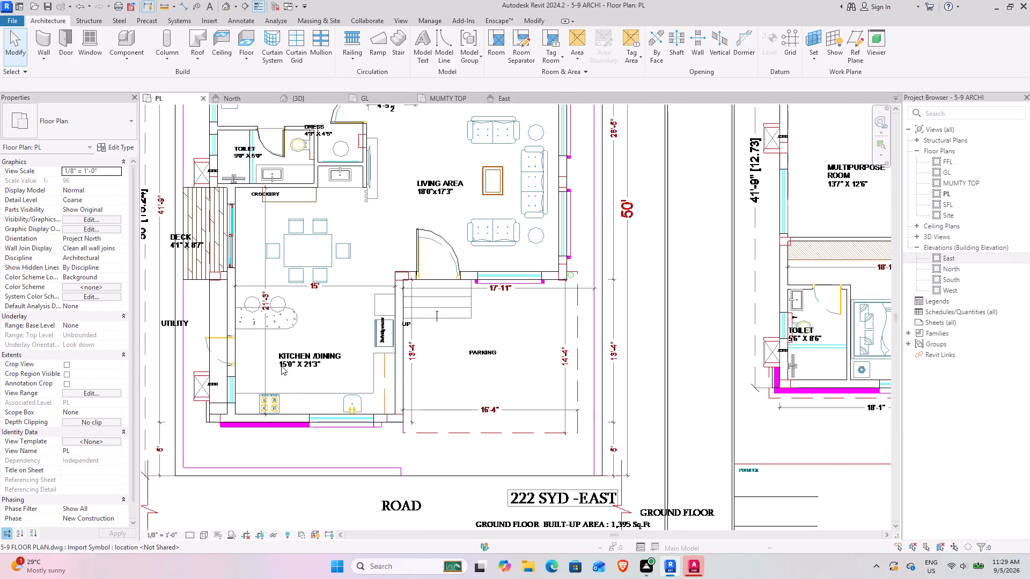
{"action": "middle_click_drag", "start_coordinate": [256, 352], "coordinate": [260, 373]}
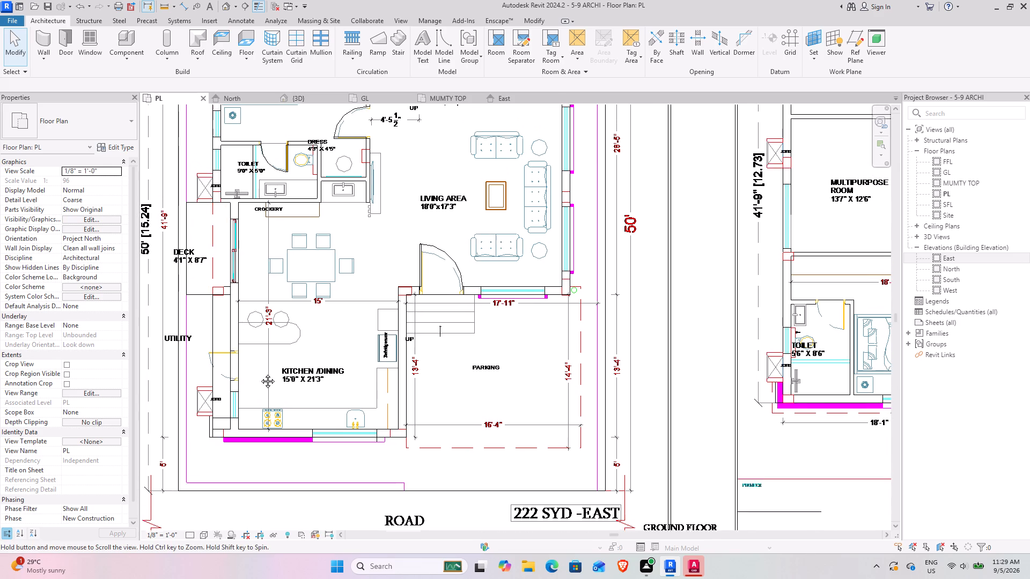
{"action": "middle_click_drag", "start_coordinate": [260, 373], "coordinate": [259, 386]}
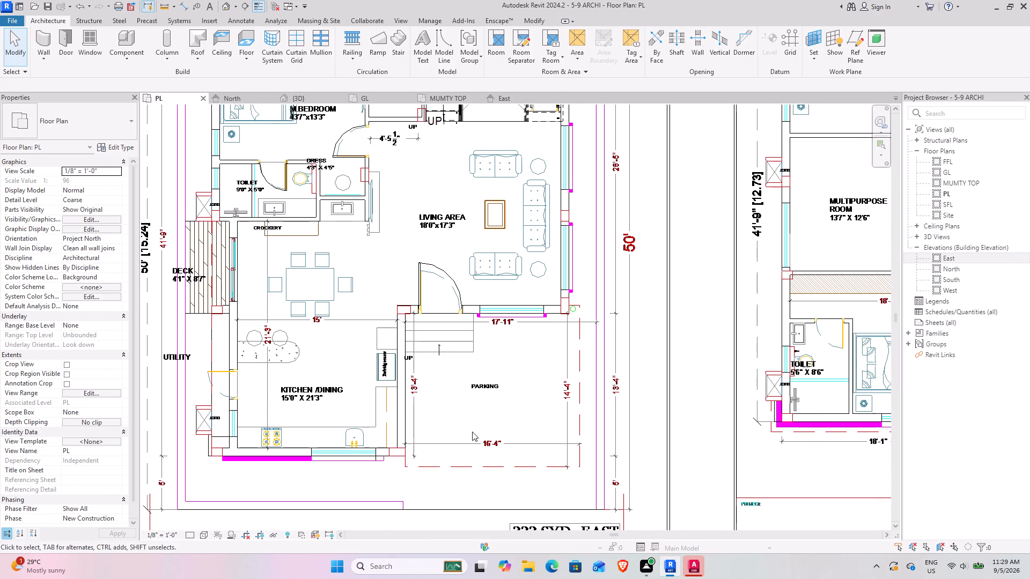
{"action": "scroll", "coordinate": [311, 470], "scroll_direction": "up", "scroll_amount": 3}
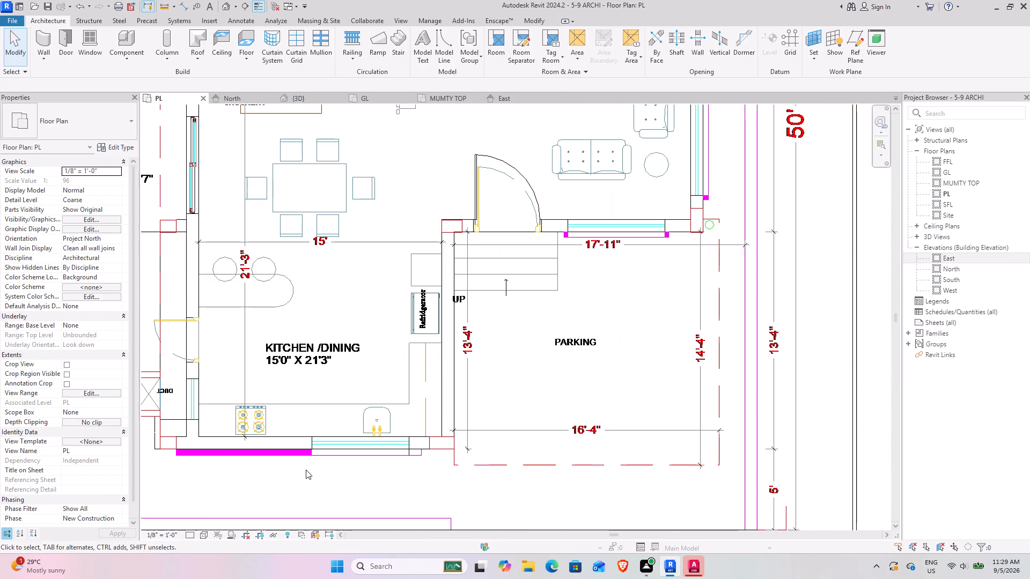
{"action": "scroll", "coordinate": [301, 469], "scroll_direction": "up", "scroll_amount": 2}
{"action": "middle_click_drag", "start_coordinate": [289, 465], "coordinate": [373, 439]}
{"action": "middle_click_drag", "start_coordinate": [400, 244], "coordinate": [418, 334]}
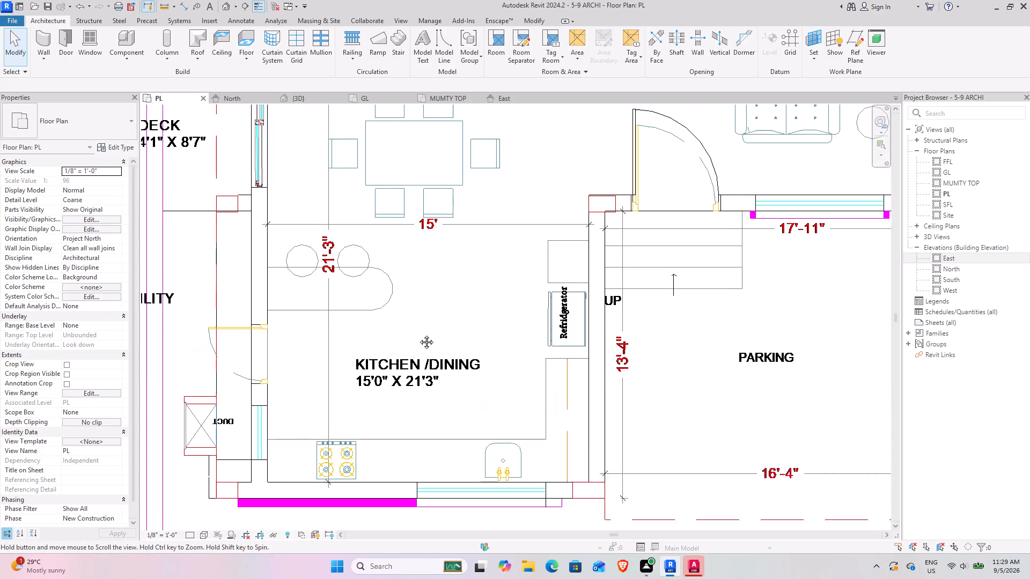
{"action": "middle_click_drag", "start_coordinate": [418, 334], "coordinate": [421, 431]}
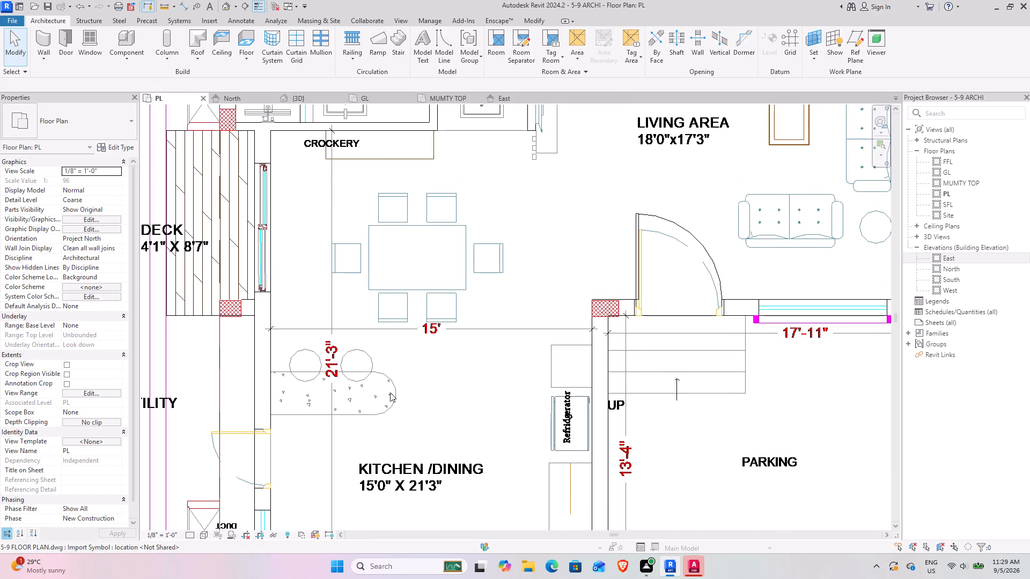
{"action": "scroll", "coordinate": [324, 360], "scroll_direction": "down", "scroll_amount": 4}
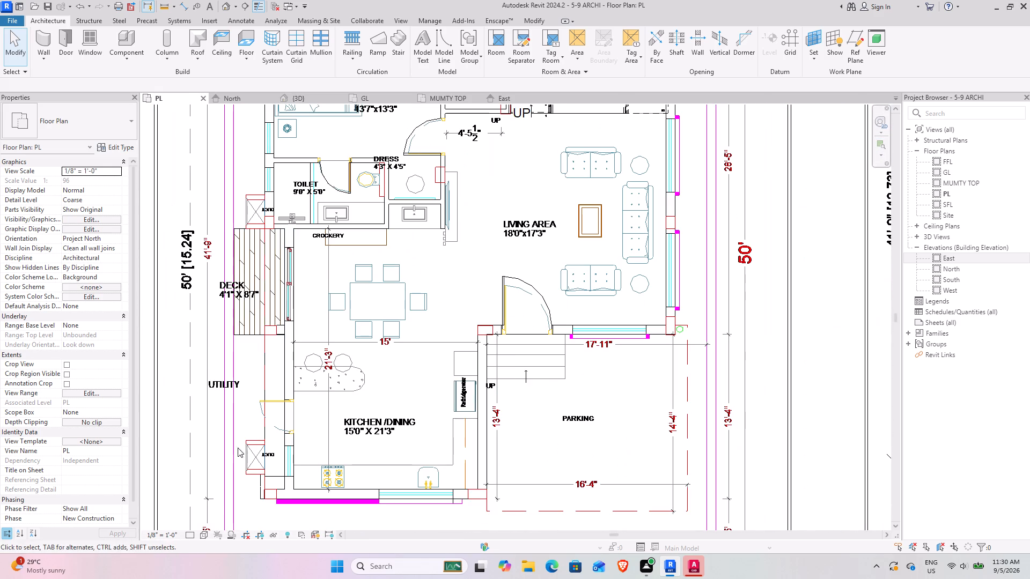
Edit the PL floor's boundary, drawing a new edge 1'-7 1/2" inward along the kitchen's utility-side wall up to the deck edge.
{"action": "left_click", "coordinate": [266, 380]}
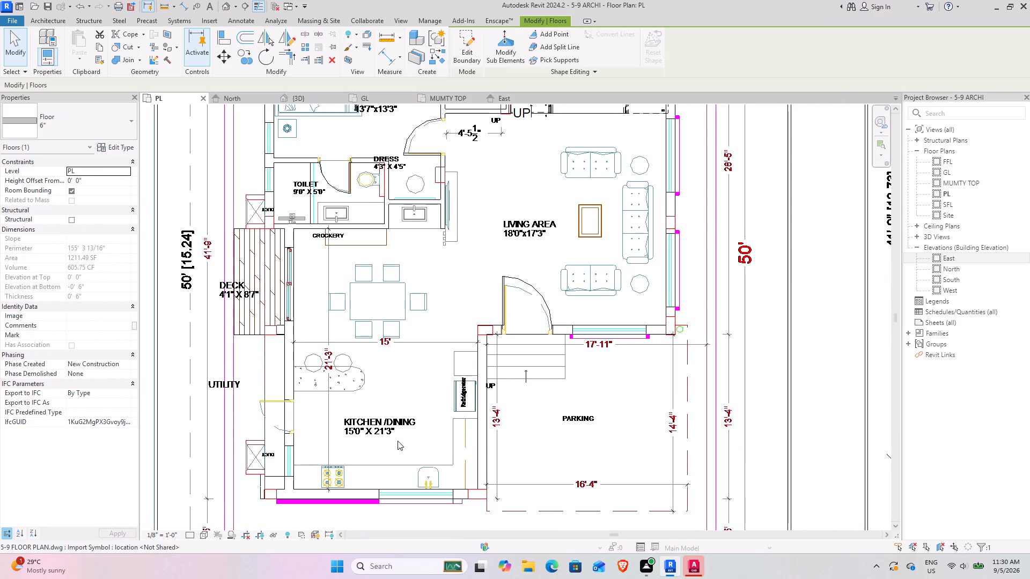
{"action": "left_click", "coordinate": [468, 49]}
{"action": "scroll", "coordinate": [261, 380], "scroll_direction": "up", "scroll_amount": 4}
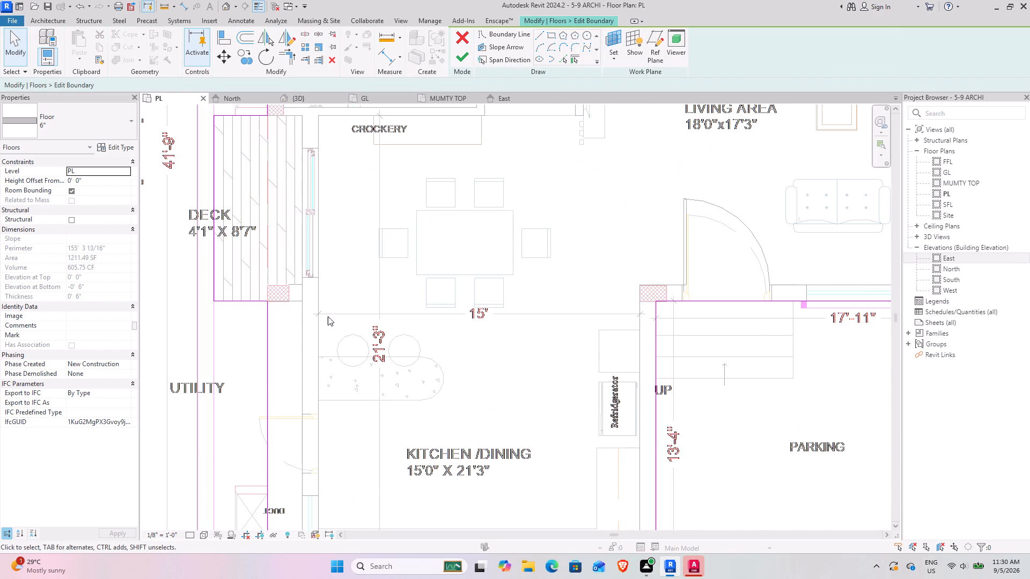
{"action": "middle_click_drag", "start_coordinate": [288, 348], "coordinate": [321, 222]}
{"action": "left_click", "coordinate": [540, 33]}
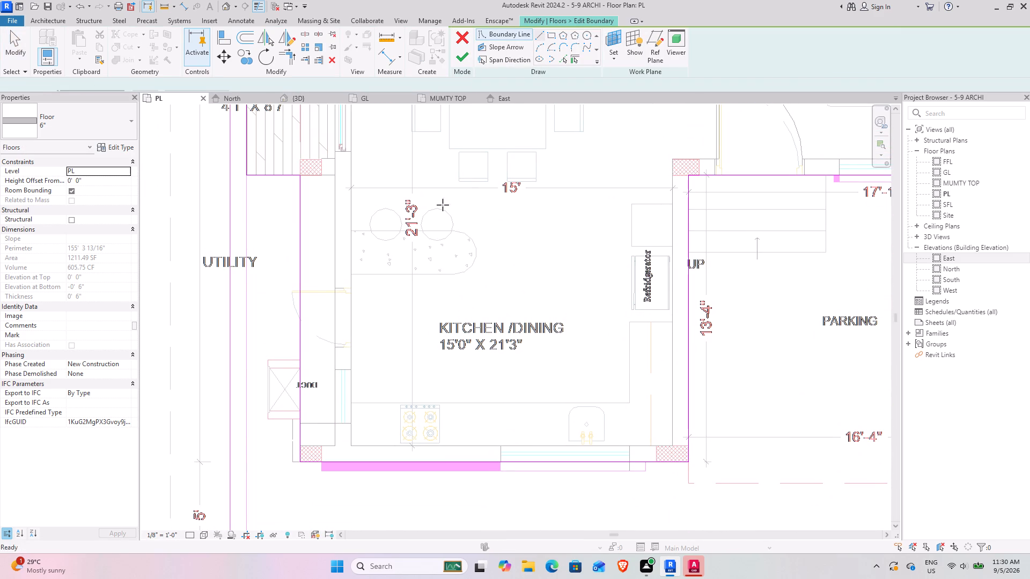
{"action": "left_click", "coordinate": [298, 444]}
{"action": "left_click", "coordinate": [334, 444]}
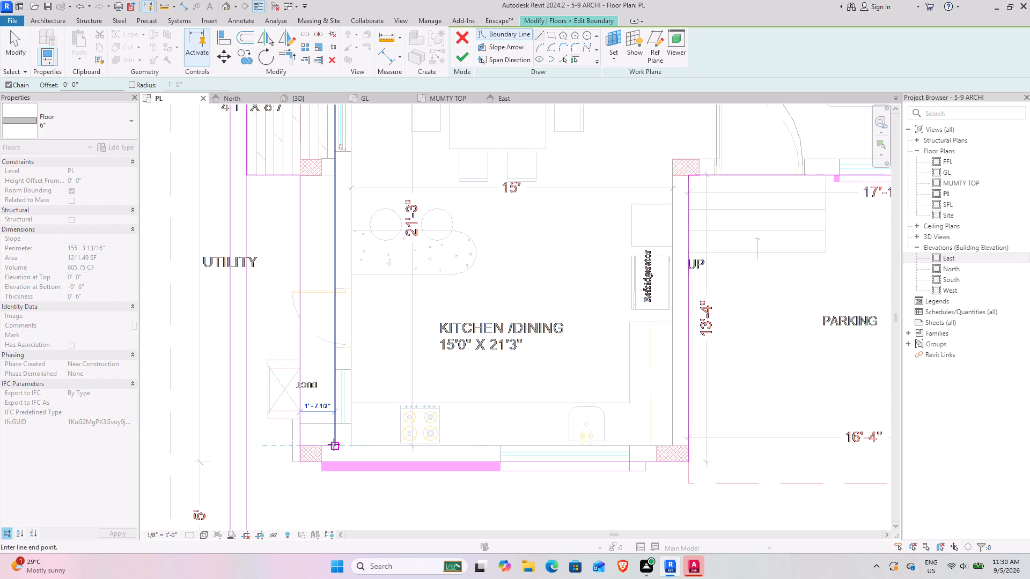
{"action": "left_click", "coordinate": [335, 175]}
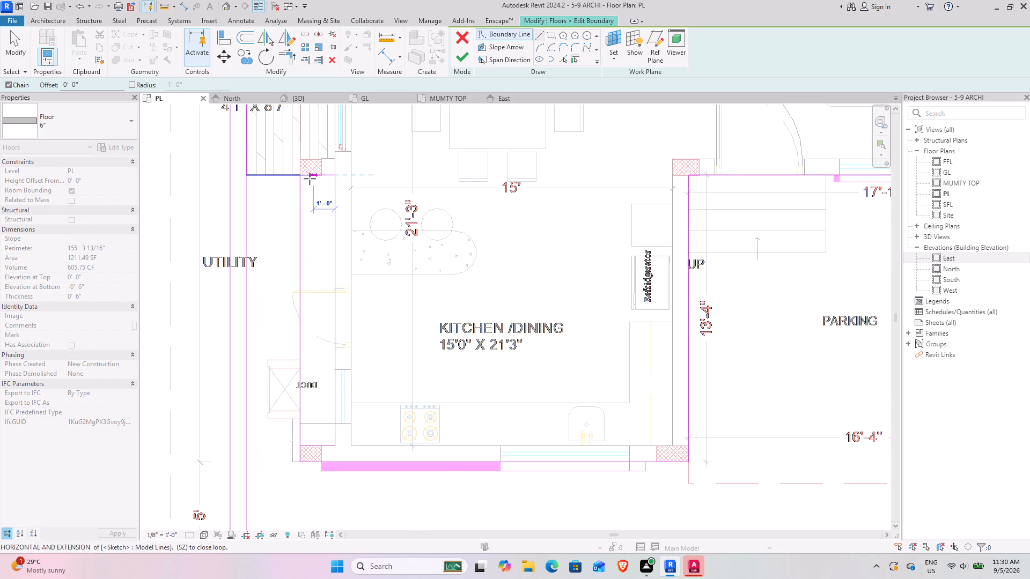
{"action": "left_click", "coordinate": [301, 178]}
{"action": "key", "text": "Escape"}
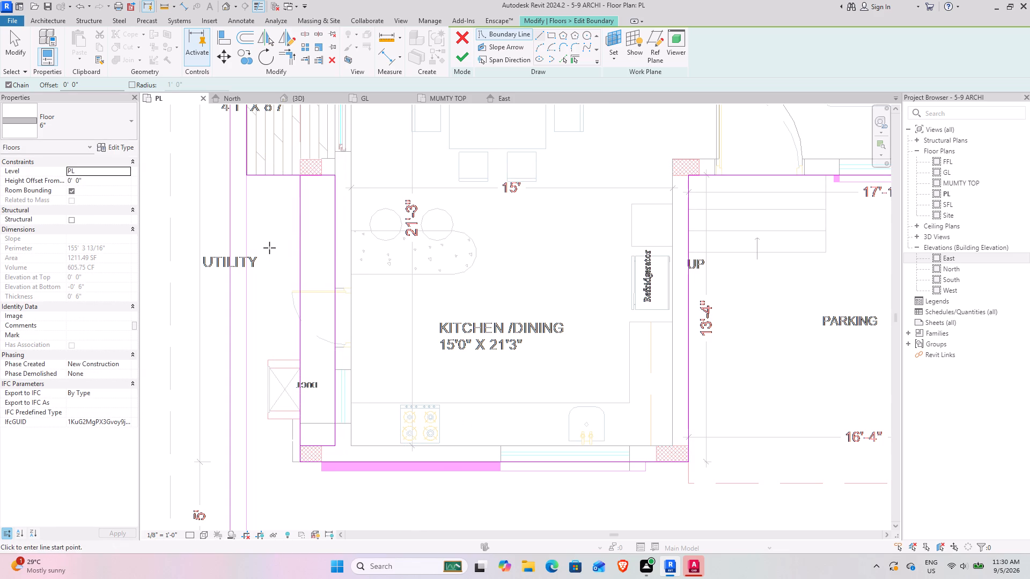
{"action": "key", "text": "Escape"}
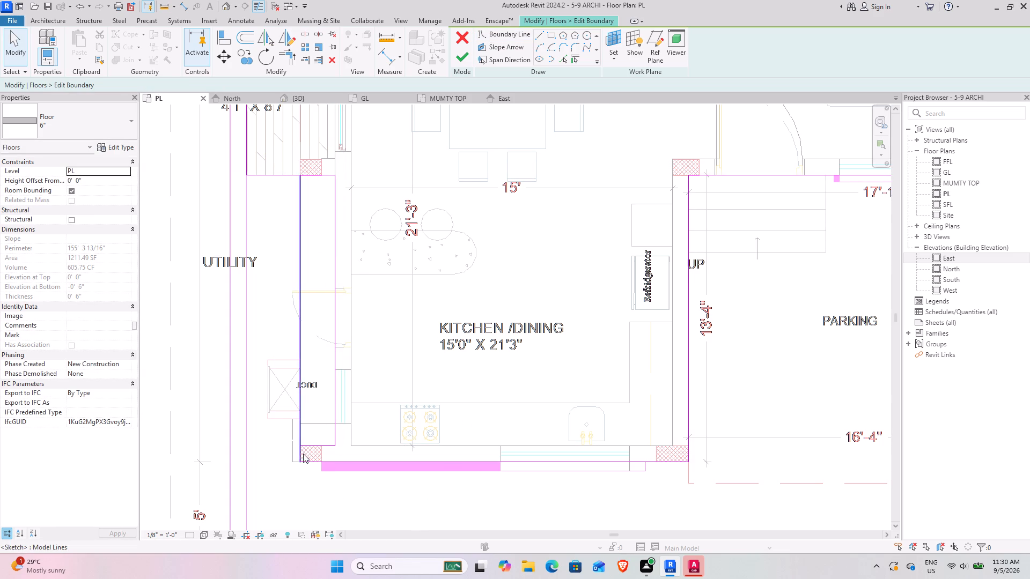
Trim the old utility-side boundary line to the new edge at the kitchen's corner column and finish the floor boundary.
{"action": "scroll", "coordinate": [302, 447], "scroll_direction": "up", "scroll_amount": 4}
{"action": "left_click", "coordinate": [291, 57]}
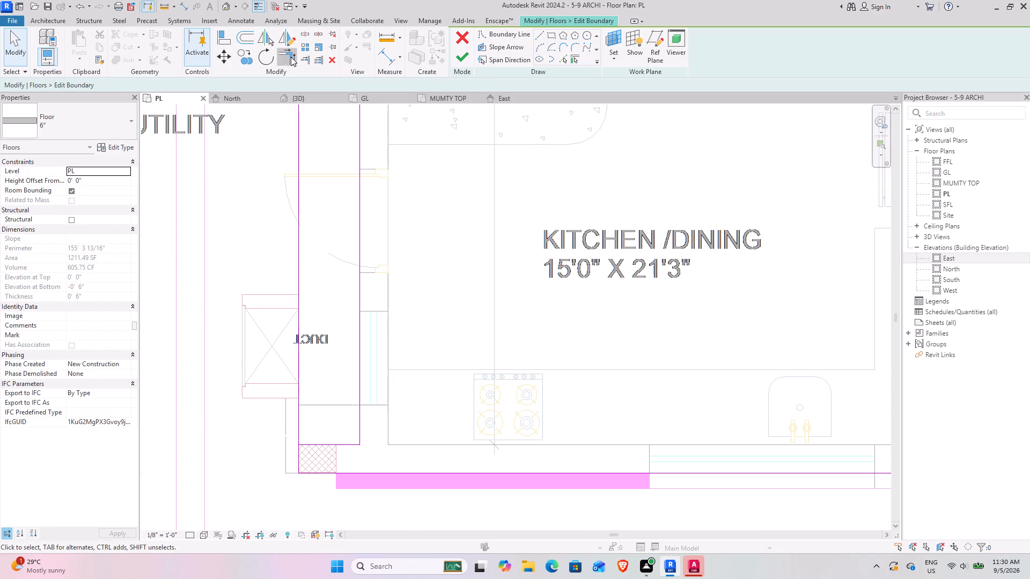
{"action": "left_click", "coordinate": [297, 463]}
{"action": "left_click", "coordinate": [311, 447]}
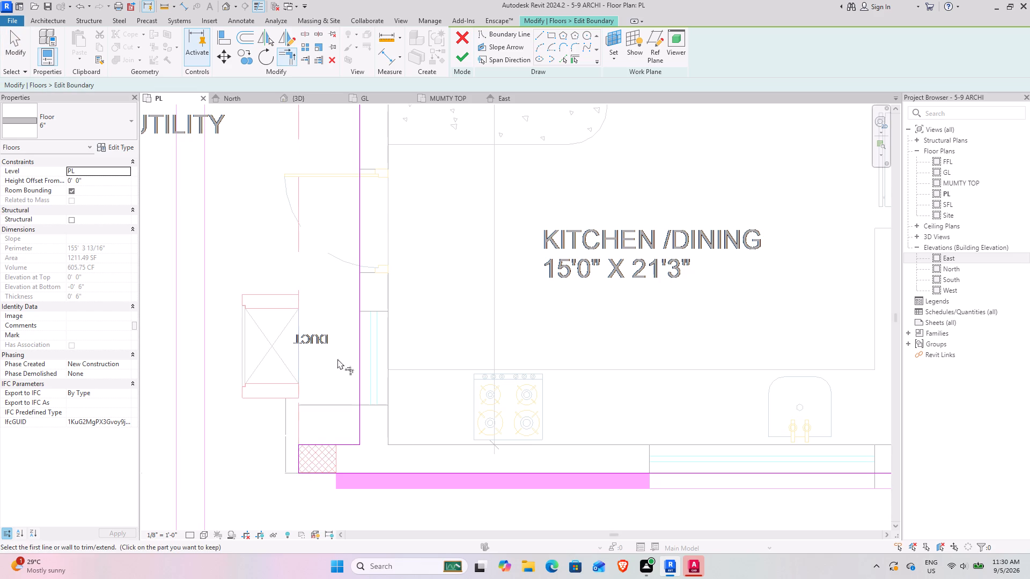
{"action": "scroll", "coordinate": [339, 325], "scroll_direction": "down", "scroll_amount": 5}
{"action": "middle_click_drag", "start_coordinate": [339, 325], "coordinate": [344, 373]}
{"action": "left_click", "coordinate": [464, 47]}
{"action": "left_click", "coordinate": [464, 50]}
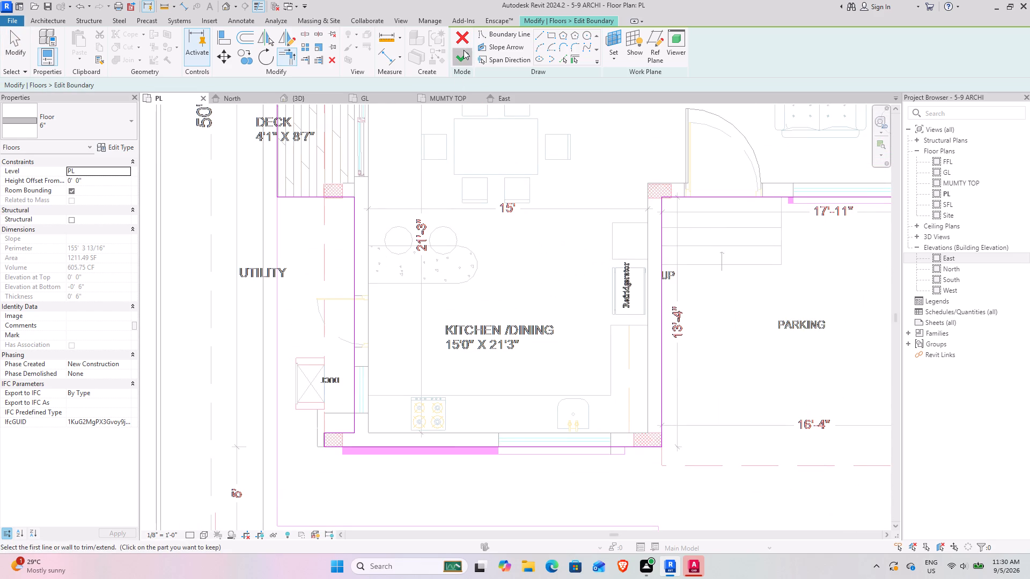
Examine the edited floor and the whole house in the 3D view, from the front and above.
{"action": "left_click", "coordinate": [317, 89]}
{"action": "left_click", "coordinate": [308, 93]}
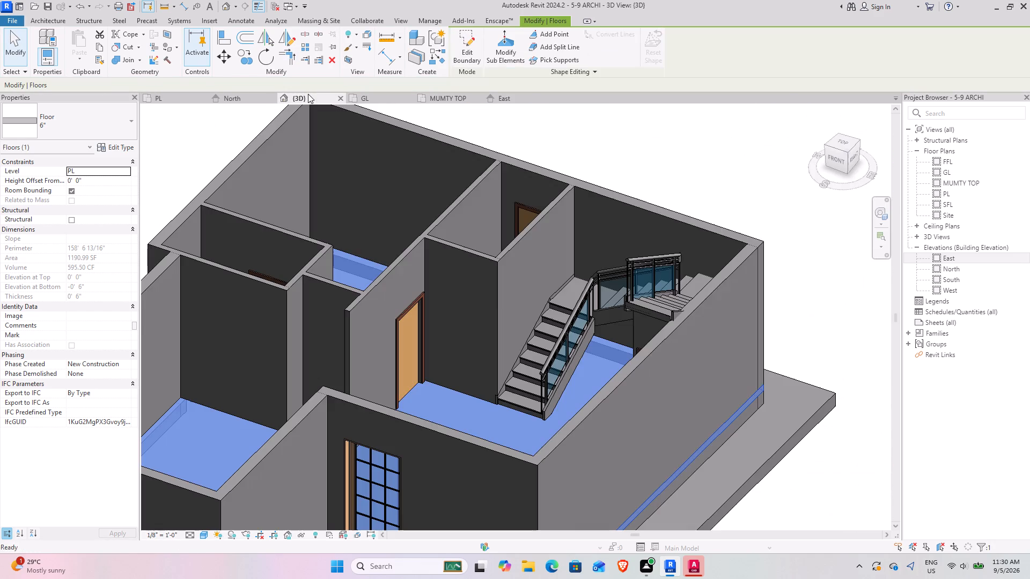
{"action": "scroll", "coordinate": [412, 364], "scroll_direction": "down", "scroll_amount": 5}
{"action": "middle_click_drag", "start_coordinate": [341, 414], "coordinate": [432, 431], "text": "shift"}
{"action": "middle_click_drag", "start_coordinate": [454, 429], "coordinate": [579, 335]}
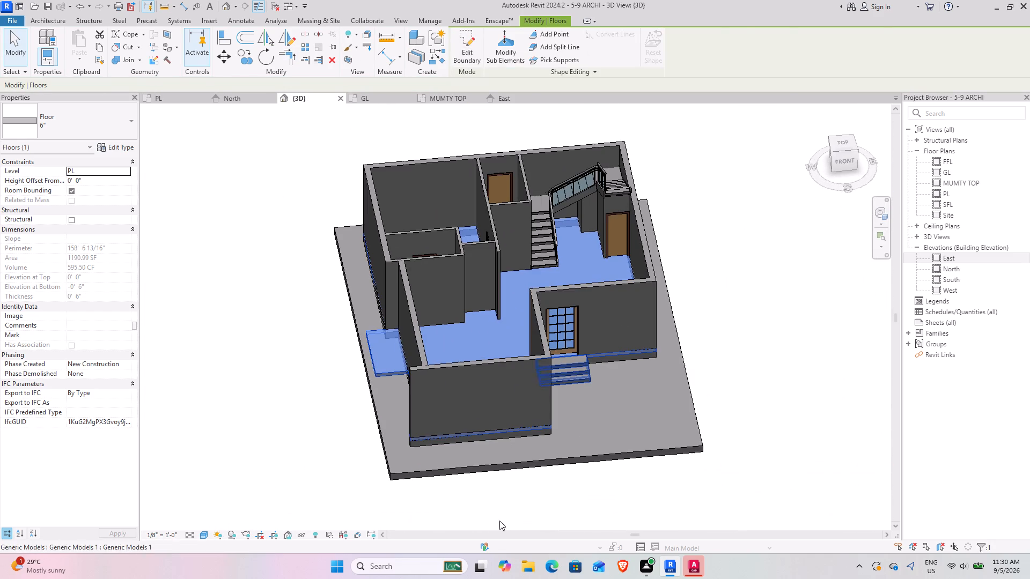
{"action": "left_click", "coordinate": [254, 500]}
{"action": "middle_click_drag", "start_coordinate": [370, 467], "coordinate": [368, 476]}
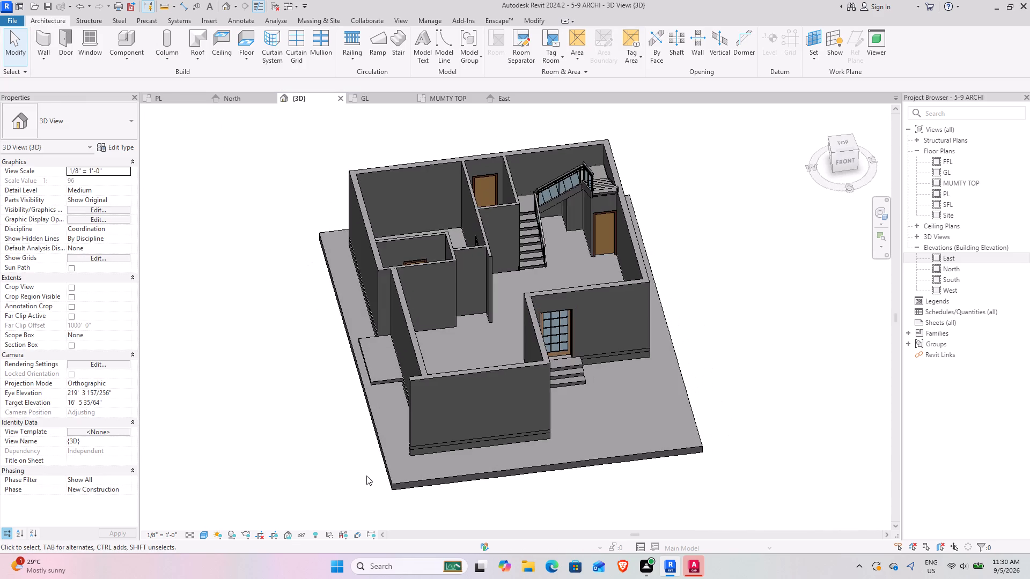
{"action": "scroll", "coordinate": [311, 442], "scroll_direction": "down", "scroll_amount": 3}
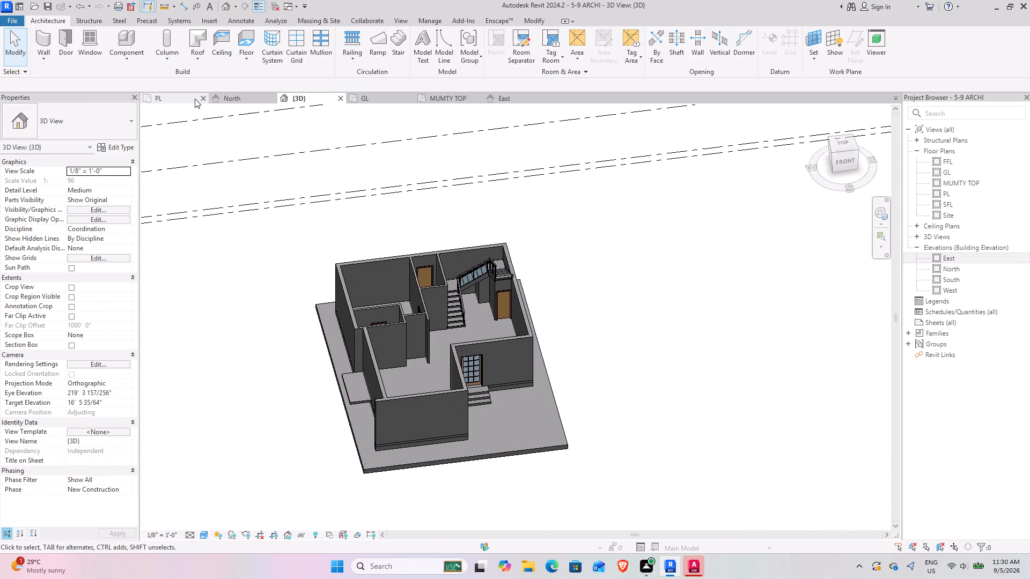
Place an aligned dimension across the sliding door opening between the dining area and the deck on the PL plan.
{"action": "left_click", "coordinate": [177, 99]}
{"action": "middle_click_drag", "start_coordinate": [374, 272], "coordinate": [400, 428]}
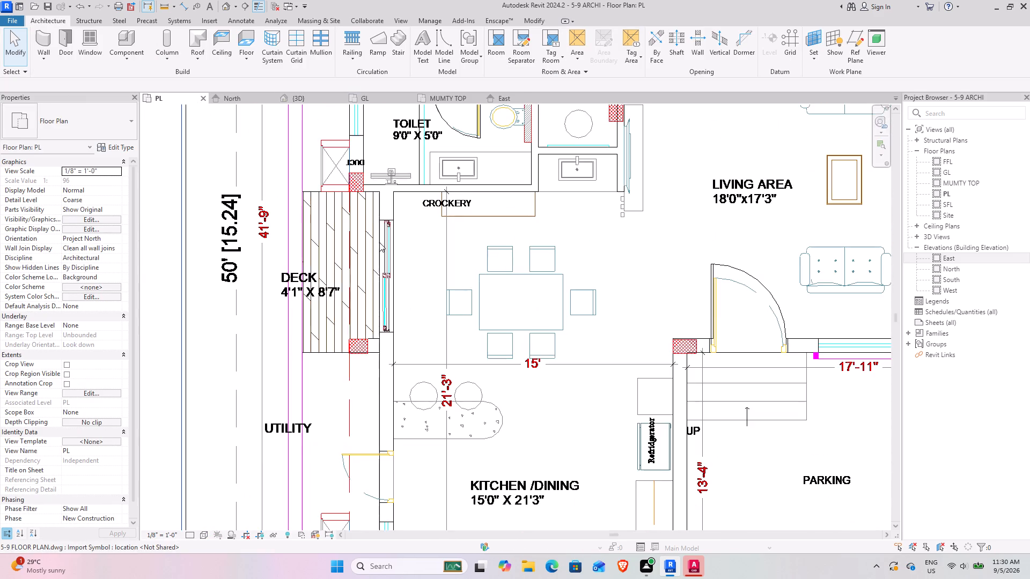
{"action": "scroll", "coordinate": [380, 232], "scroll_direction": "up", "scroll_amount": 8}
{"action": "left_click", "coordinate": [180, 1]}
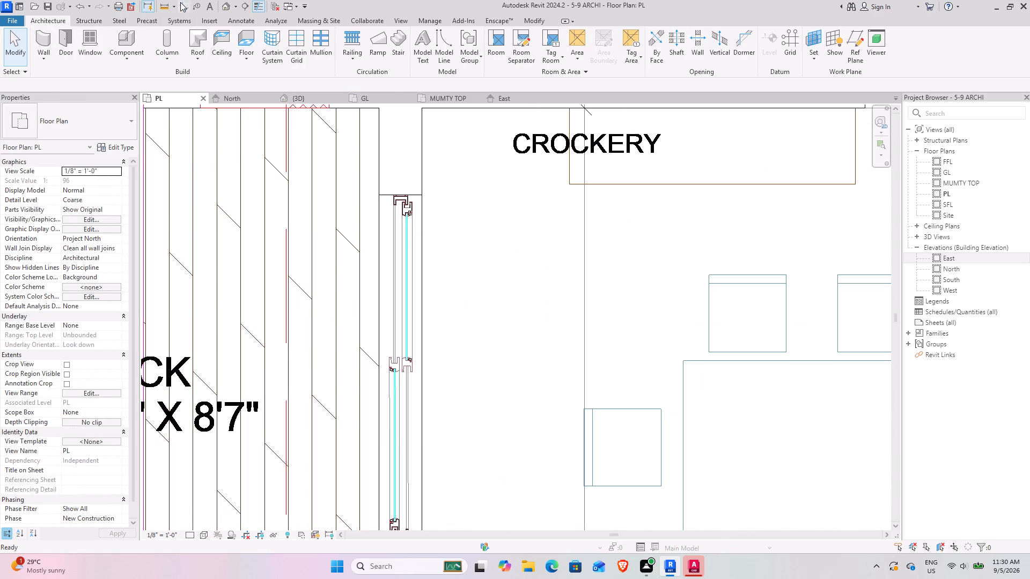
{"action": "left_click", "coordinate": [413, 196]}
{"action": "middle_click_drag", "start_coordinate": [416, 381], "coordinate": [391, 249]}
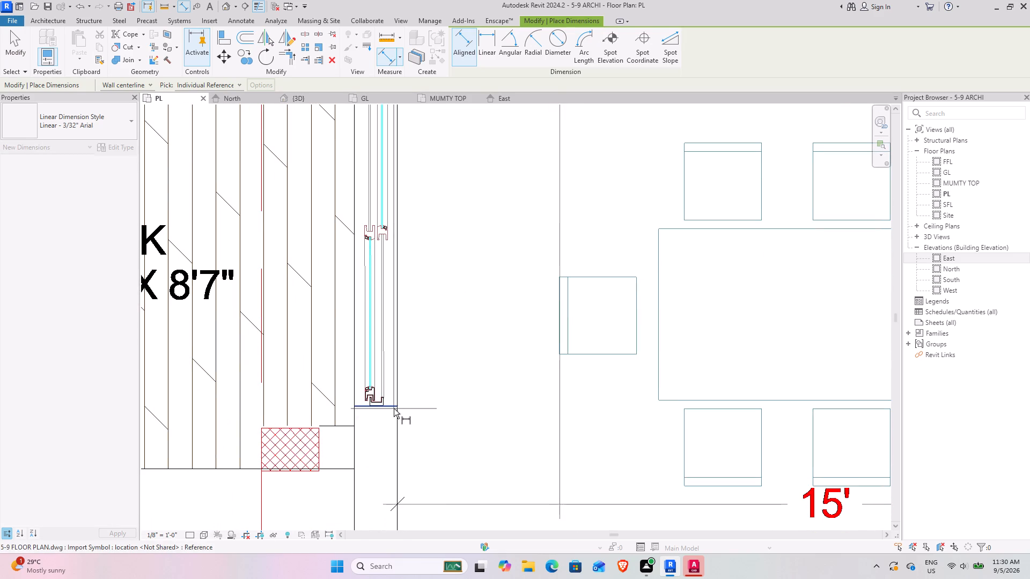
{"action": "left_click", "coordinate": [394, 409]}
{"action": "scroll", "coordinate": [407, 398], "scroll_direction": "down", "scroll_amount": 4}
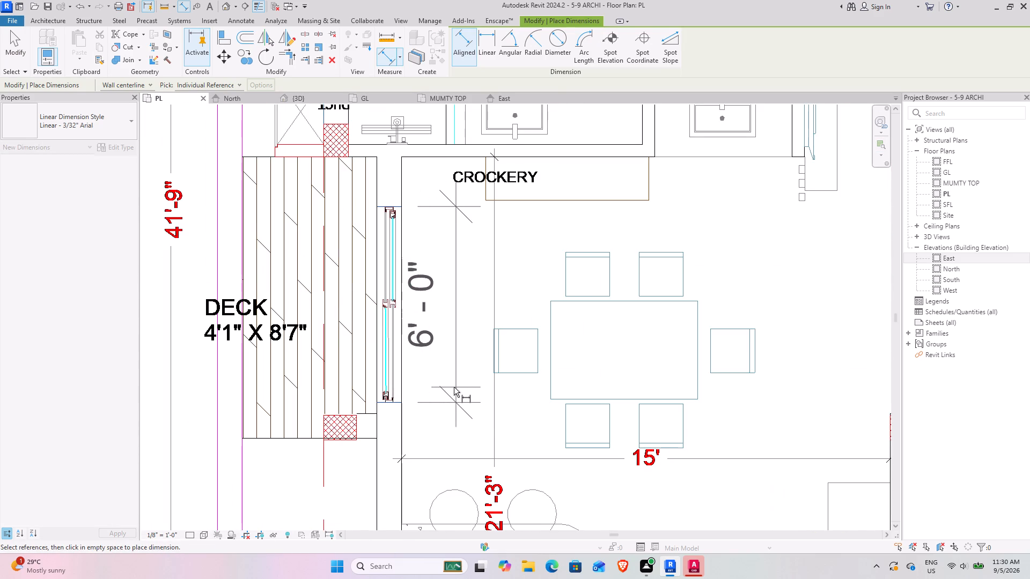
{"action": "left_click", "coordinate": [453, 387]}
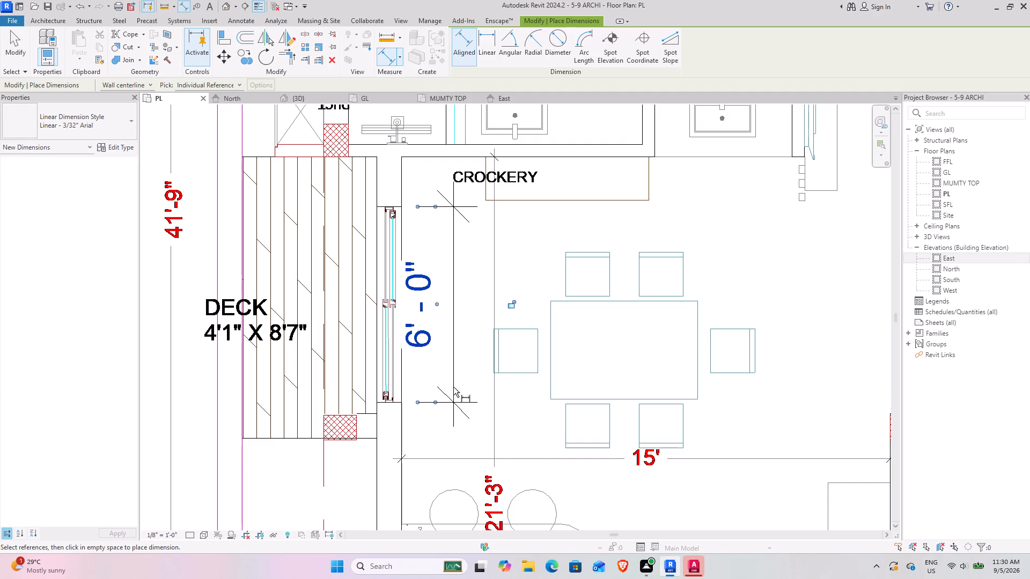
{"action": "key", "text": "Escape"}
{"action": "key", "text": "Escape"}
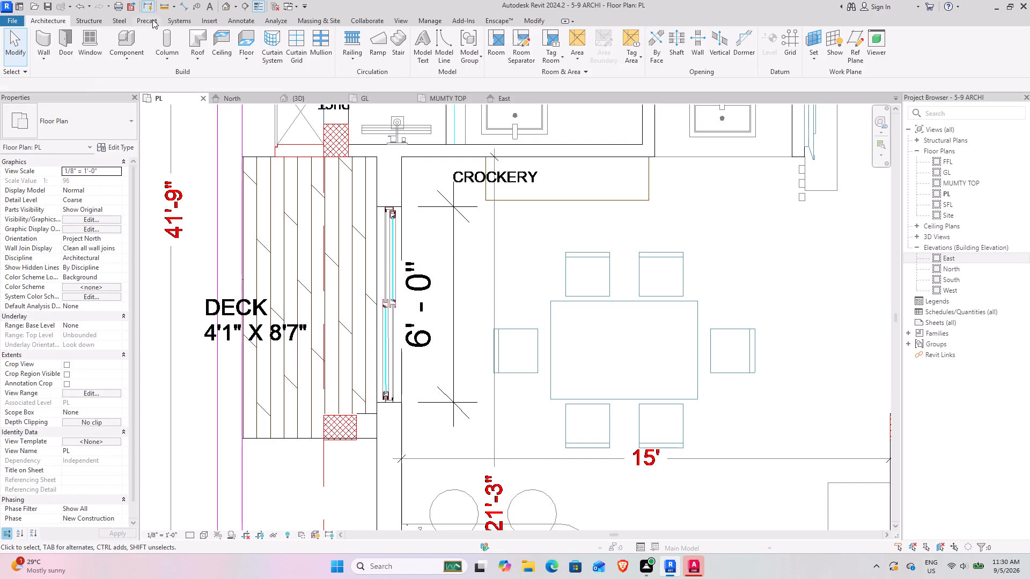
Load the Door-Double-Sliding family from the Doors library with its 72" x 84" type for door placement.
{"action": "left_click", "coordinate": [62, 33]}
{"action": "left_click", "coordinate": [467, 50]}
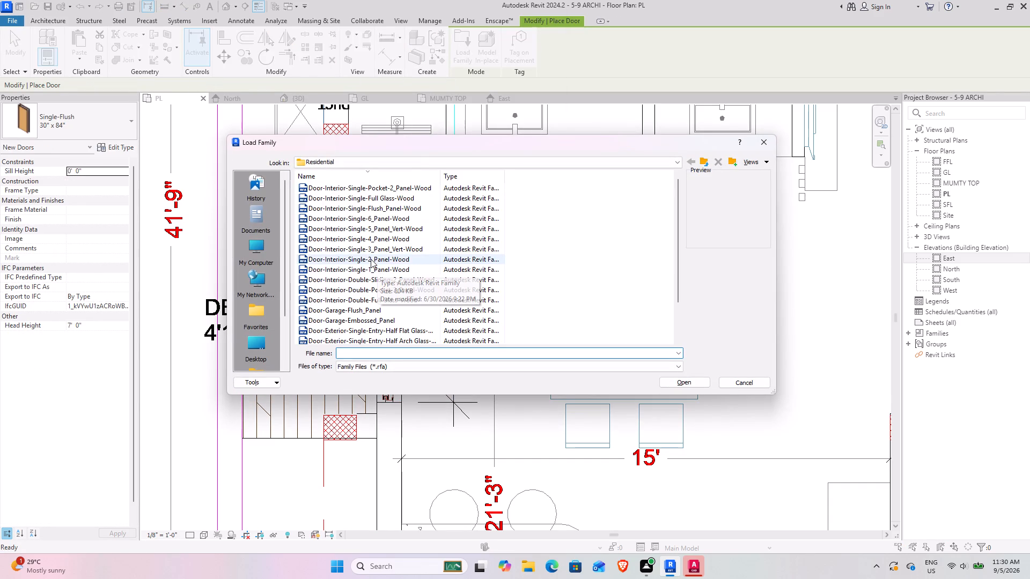
{"action": "scroll", "coordinate": [371, 259], "scroll_direction": "up", "scroll_amount": 8, "text": "ctrl"}
{"action": "left_click", "coordinate": [702, 162]}
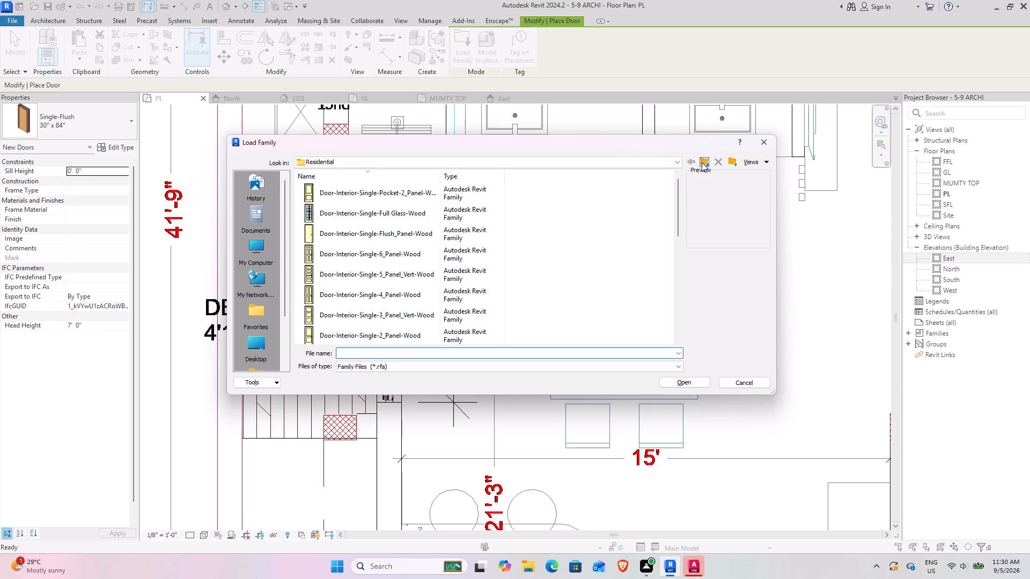
{"action": "scroll", "coordinate": [304, 231], "scroll_direction": "up", "scroll_amount": 12, "text": "ctrl"}
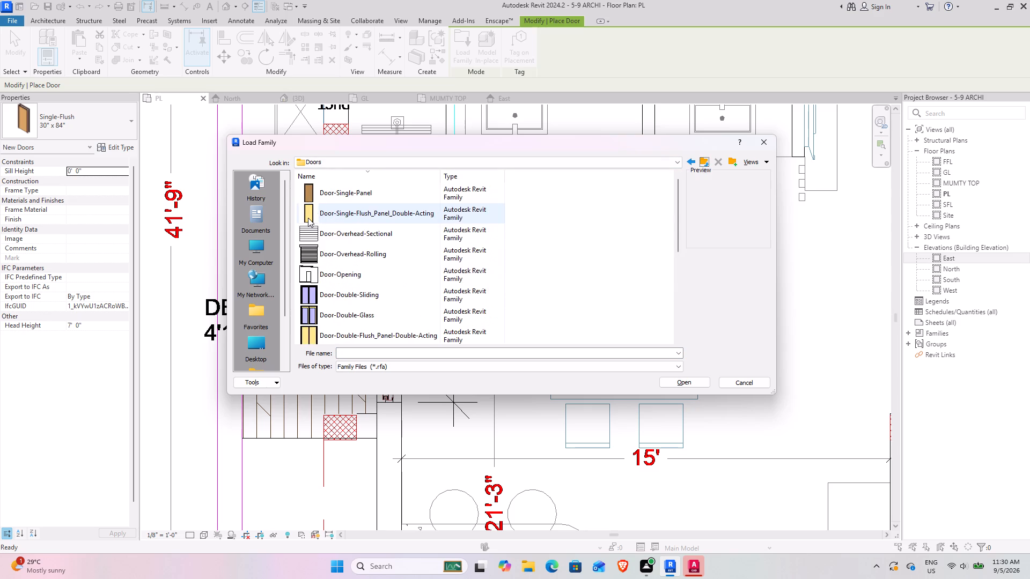
{"action": "scroll", "coordinate": [308, 218], "scroll_direction": "up", "scroll_amount": 3, "text": "ctrl"}
{"action": "scroll", "coordinate": [308, 218], "scroll_direction": "down", "scroll_amount": 2}
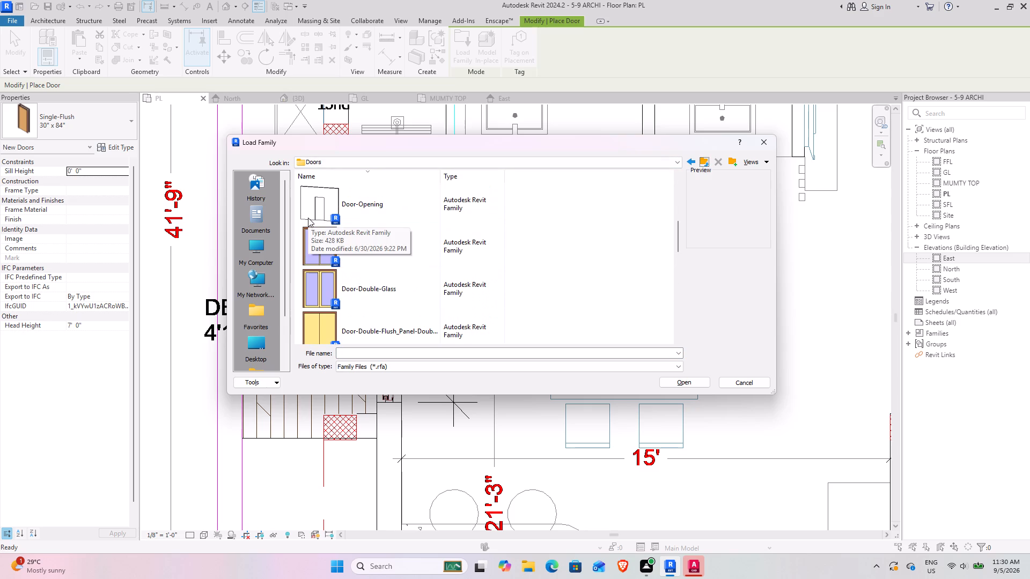
{"action": "scroll", "coordinate": [426, 295], "scroll_direction": "down", "scroll_amount": 3}
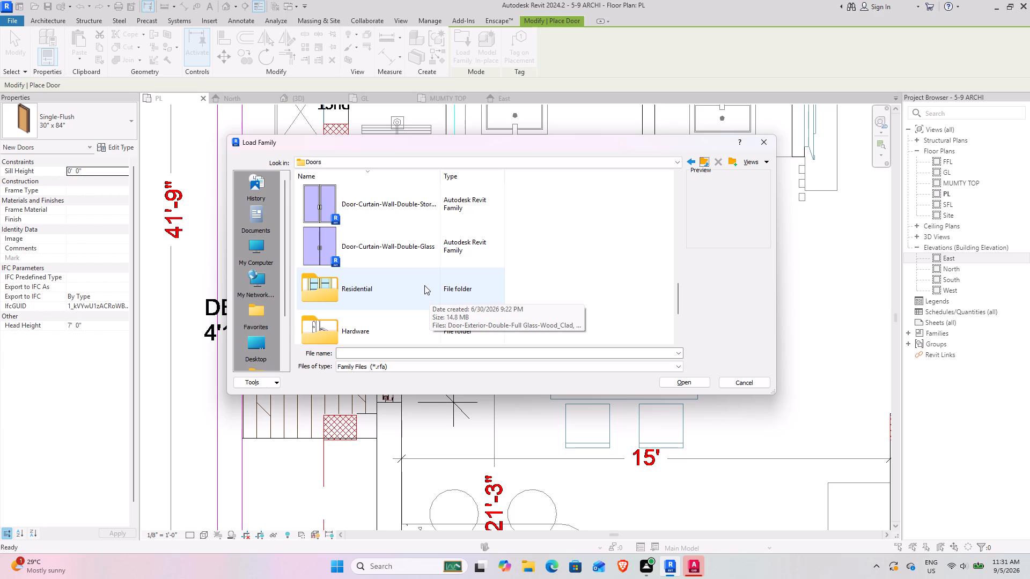
{"action": "scroll", "coordinate": [424, 285], "scroll_direction": "up", "scroll_amount": 3}
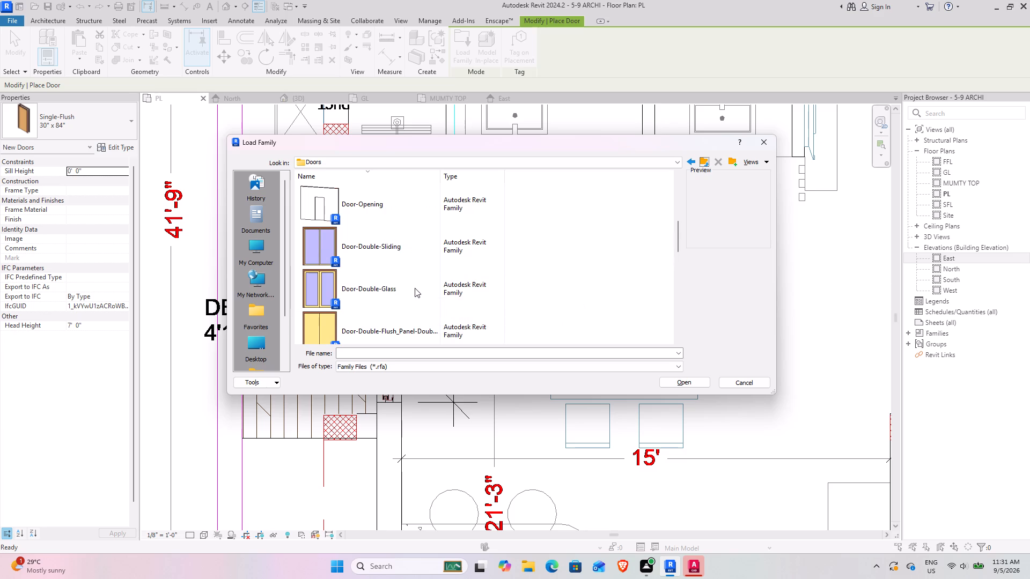
{"action": "left_click", "coordinate": [403, 253]}
{"action": "left_click", "coordinate": [693, 385]}
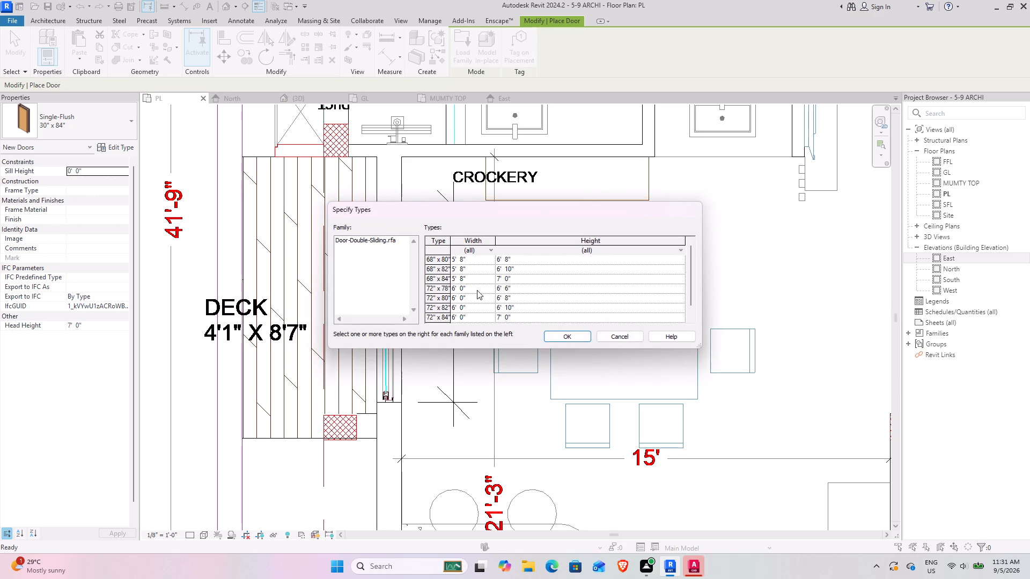
{"action": "scroll", "coordinate": [474, 317], "scroll_direction": "down", "scroll_amount": 3}
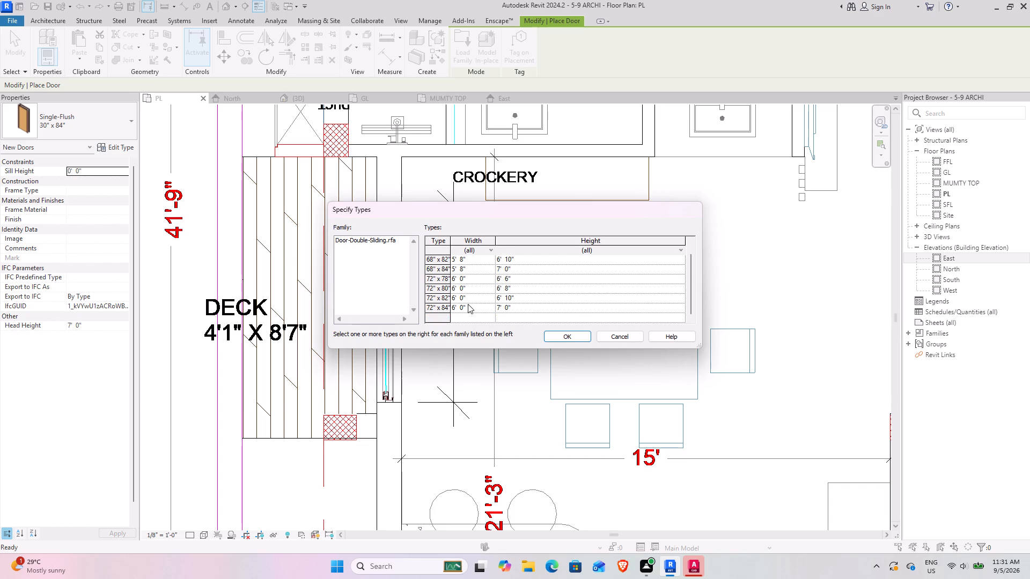
{"action": "left_click", "coordinate": [464, 306]}
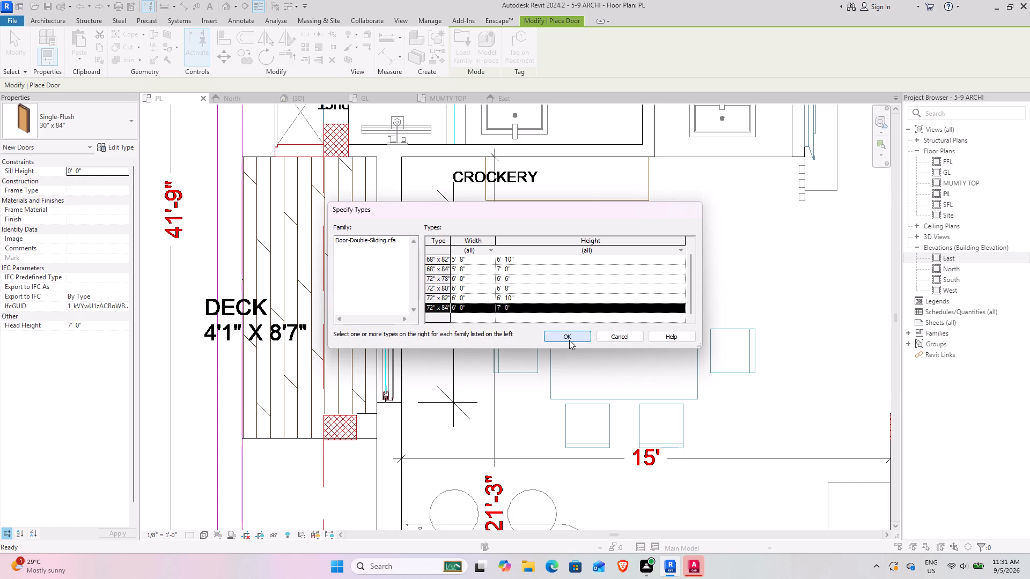
{"action": "left_click", "coordinate": [569, 340]}
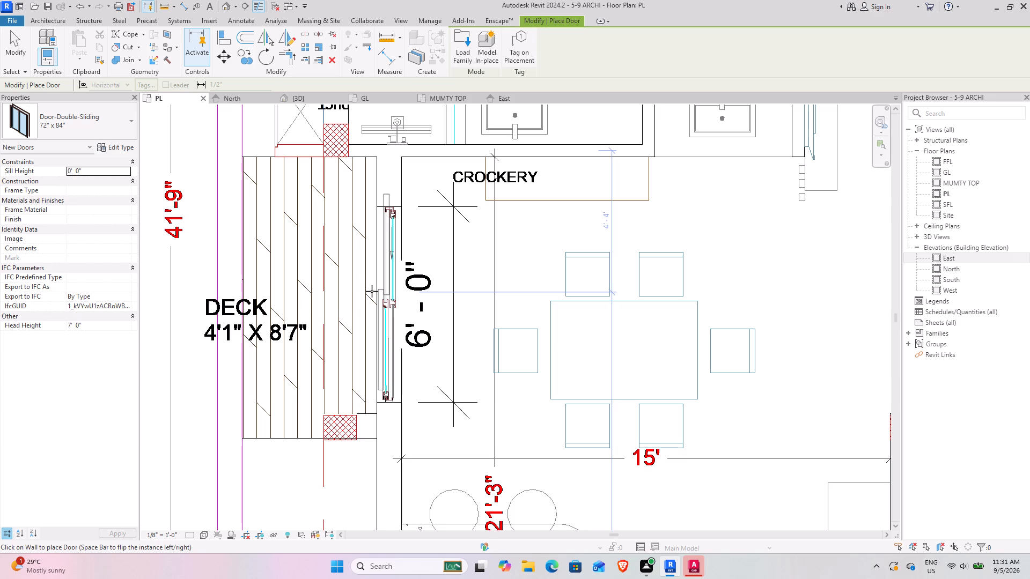
Place the 72" x 84" double sliding door in the wall between dining area and deck, aligned with the plan's 6'-0" opening.
{"action": "scroll", "coordinate": [383, 306], "scroll_direction": "up", "scroll_amount": 5}
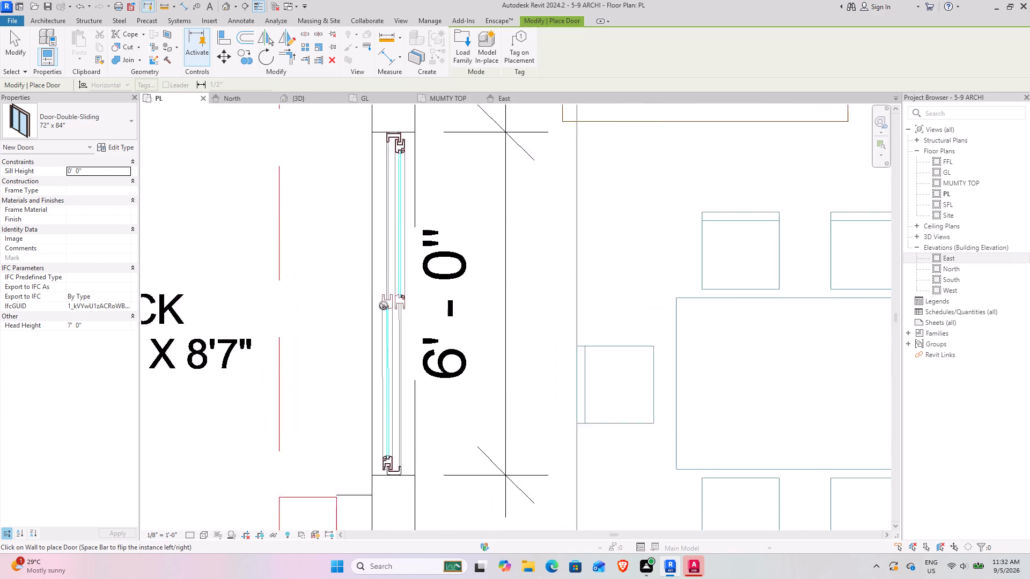
{"action": "scroll", "coordinate": [384, 306], "scroll_direction": "up", "scroll_amount": 1}
{"action": "scroll", "coordinate": [401, 306], "scroll_direction": "down", "scroll_amount": 3}
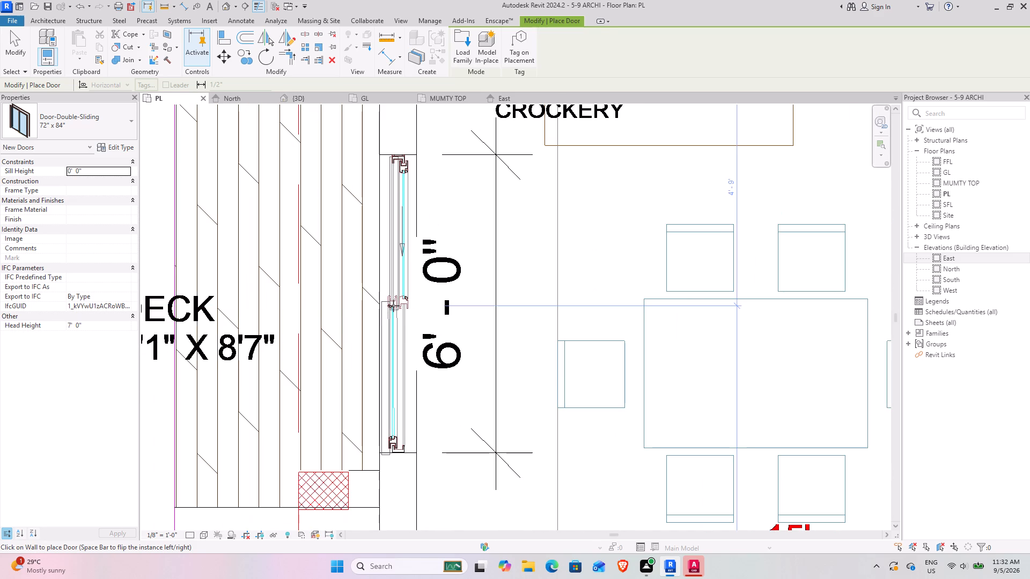
{"action": "left_click", "coordinate": [393, 306]}
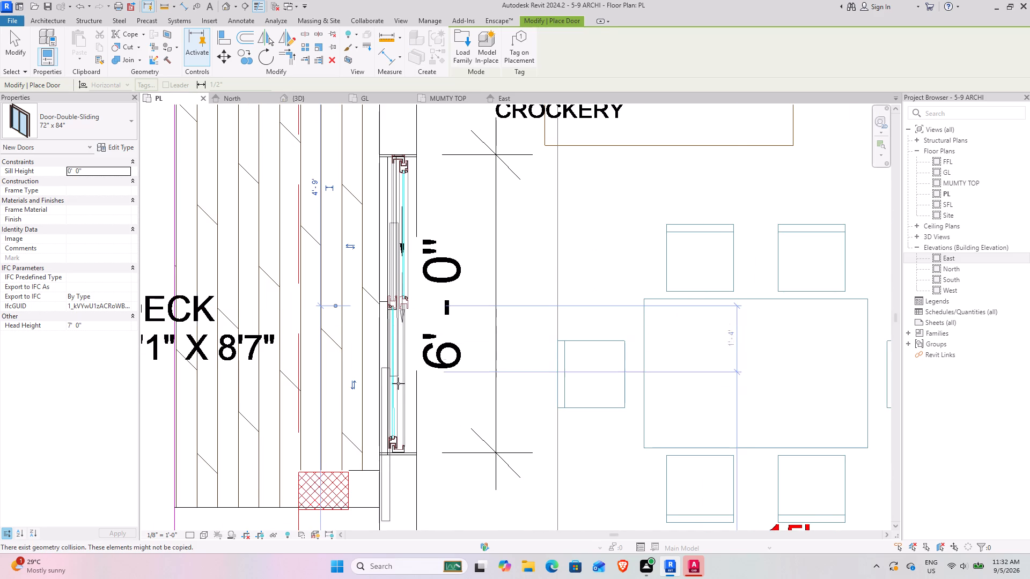
{"action": "key", "text": "Escape"}
{"action": "key", "text": "Escape"}
{"action": "key", "text": "Escape"}
{"action": "scroll", "coordinate": [313, 353], "scroll_direction": "down", "scroll_amount": 5}
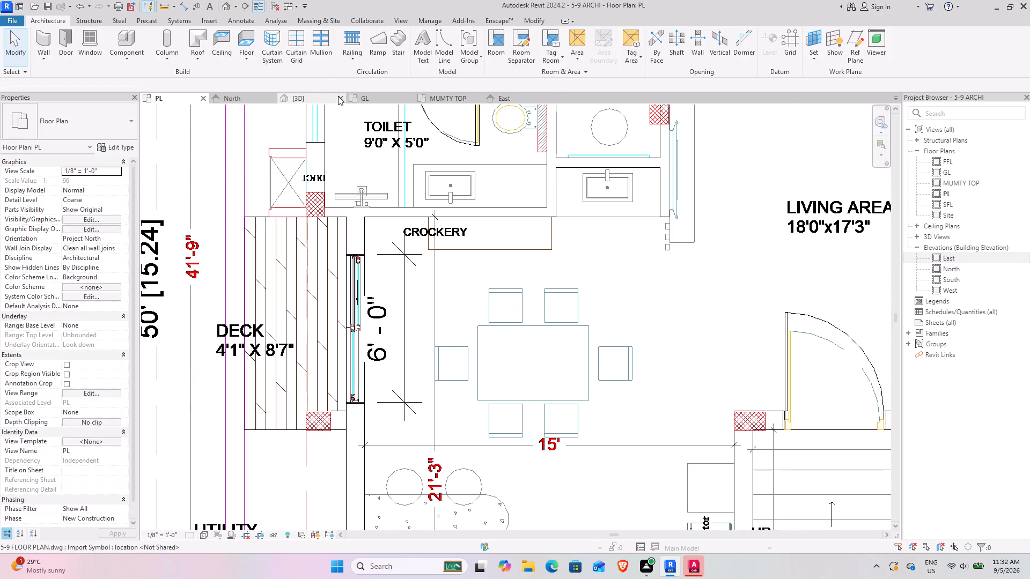
Examine the sliding door, deck slab and surrounding walls in the 3D view, comparing them with the PL plan.
{"action": "left_click", "coordinate": [305, 95]}
{"action": "middle_click_drag", "start_coordinate": [367, 420], "coordinate": [451, 395], "text": "shift"}
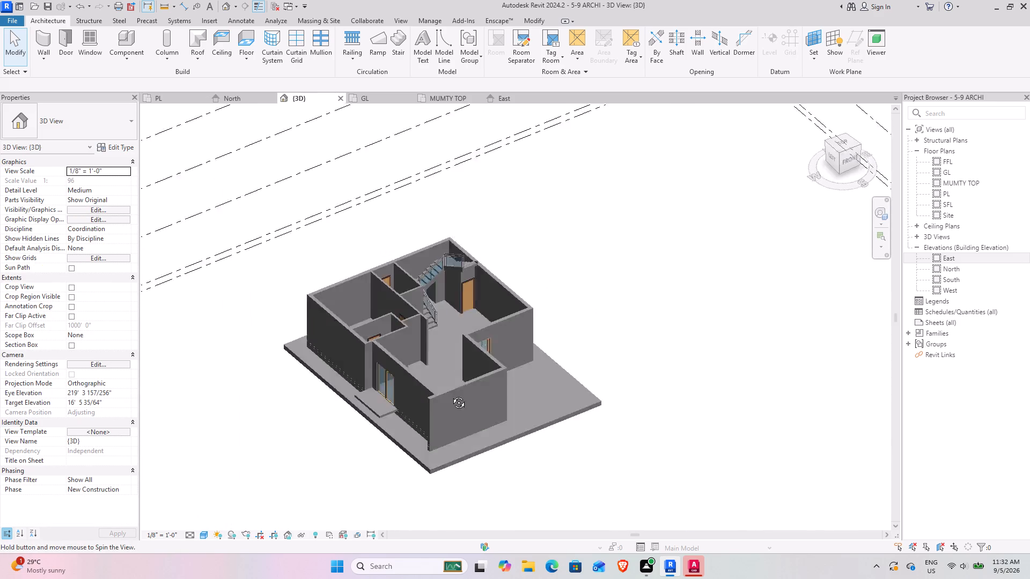
{"action": "middle_click_drag", "start_coordinate": [451, 395], "coordinate": [482, 378], "text": "shift"}
{"action": "scroll", "coordinate": [434, 381], "scroll_direction": "up", "scroll_amount": 6}
{"action": "middle_click_drag", "start_coordinate": [384, 411], "coordinate": [351, 328], "text": "shift"}
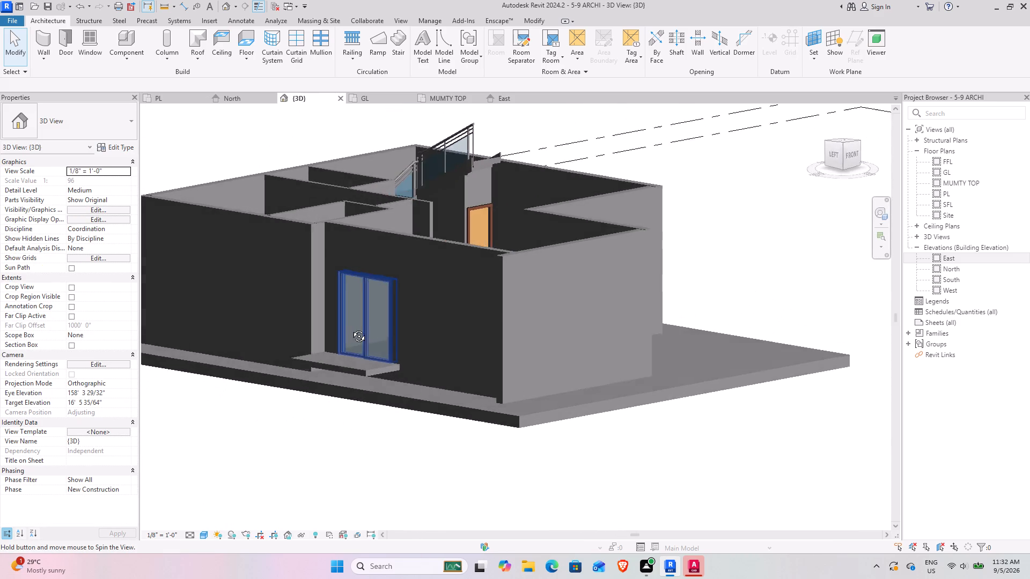
{"action": "middle_click_drag", "start_coordinate": [351, 328], "coordinate": [352, 409], "text": "shift"}
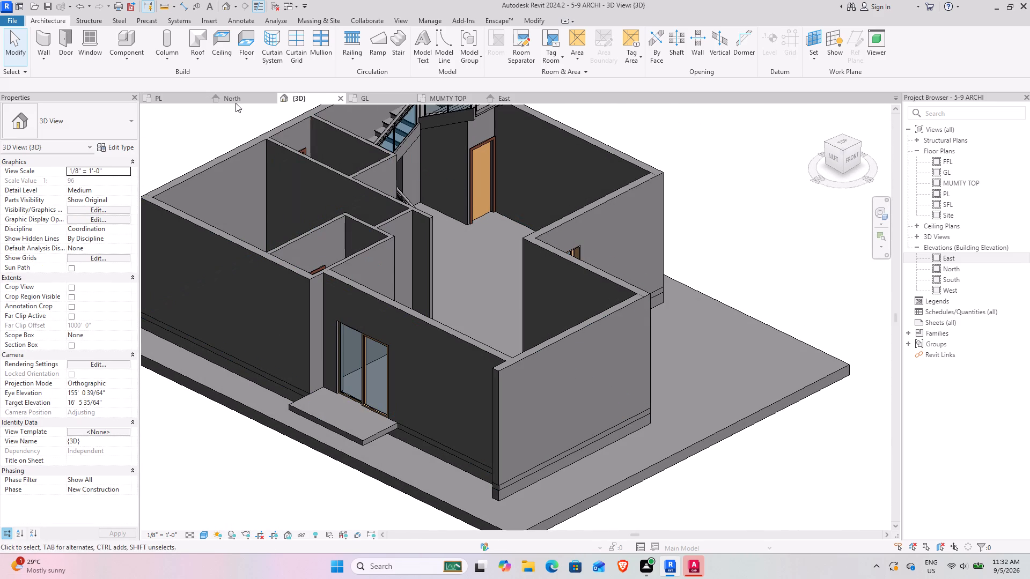
{"action": "left_click", "coordinate": [168, 102]}
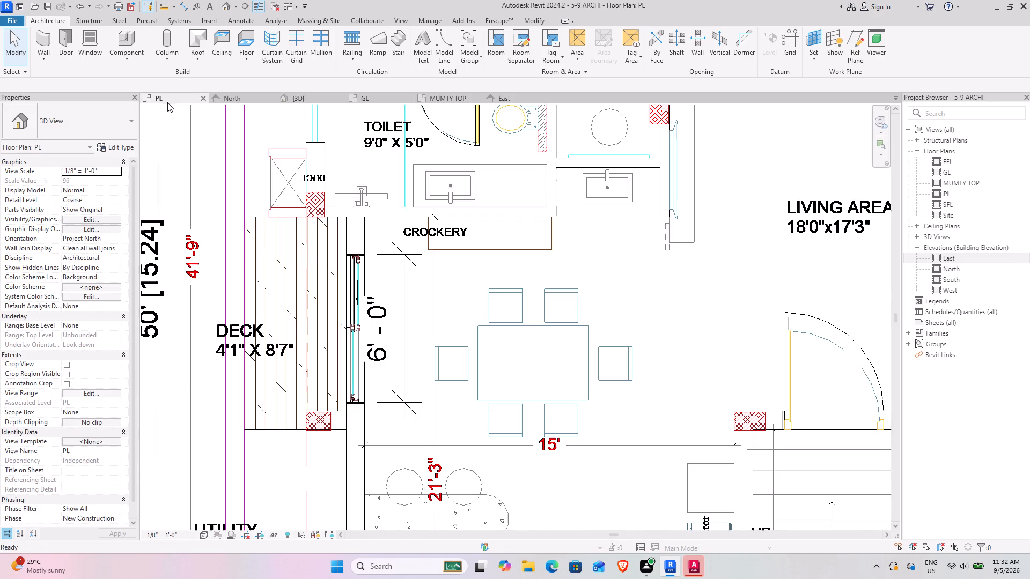
{"action": "scroll", "coordinate": [268, 324], "scroll_direction": "down", "scroll_amount": 4}
{"action": "middle_click_drag", "start_coordinate": [256, 358], "coordinate": [299, 342]}
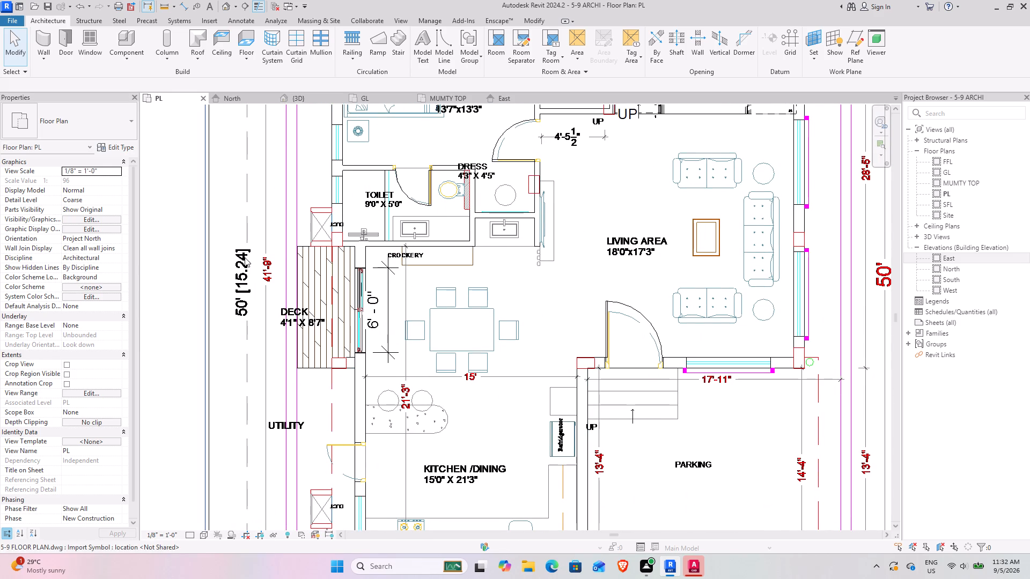
{"action": "left_click", "coordinate": [327, 100]}
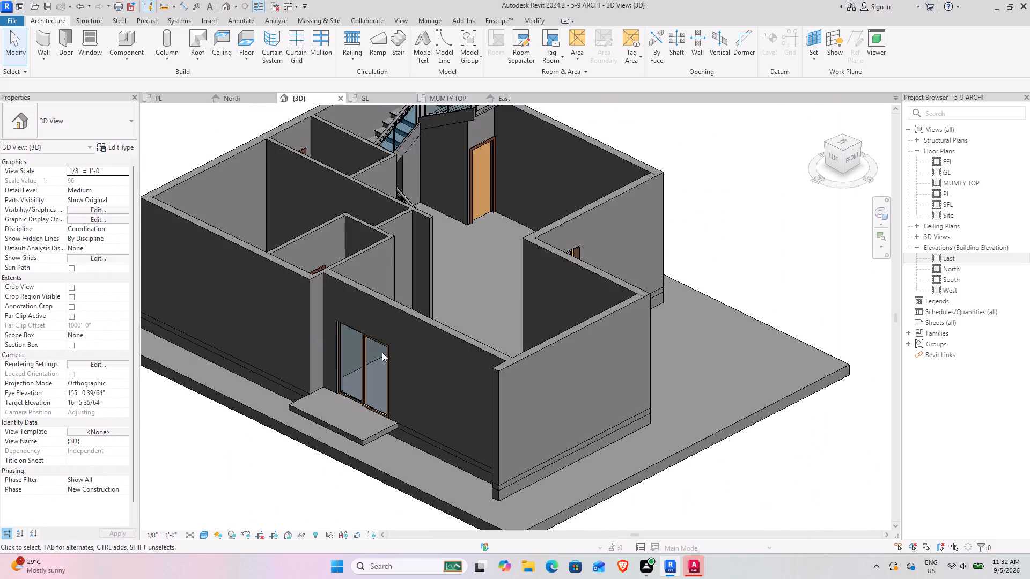
{"action": "middle_click_drag", "start_coordinate": [379, 351], "coordinate": [517, 250], "text": "shift"}
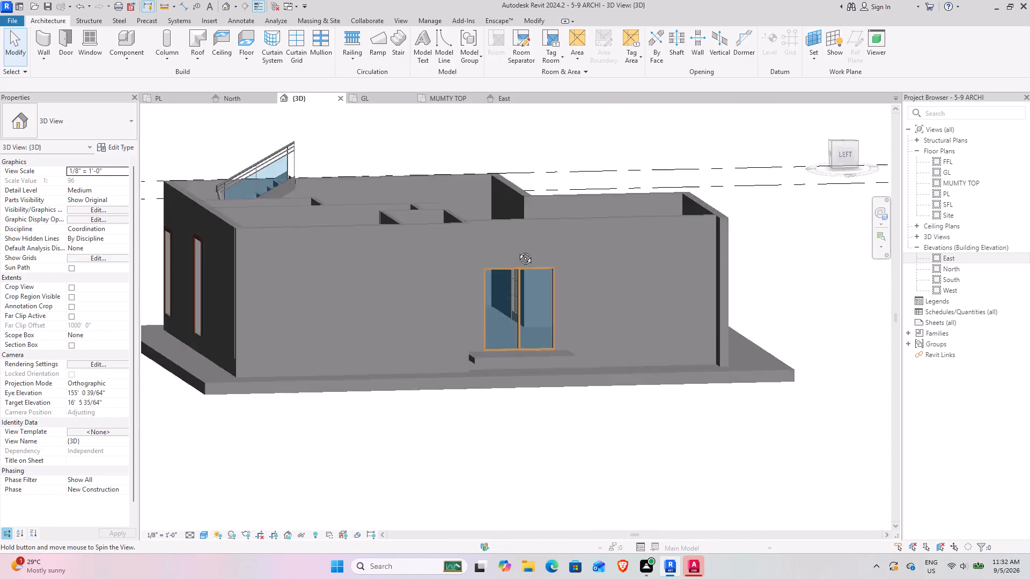
{"action": "middle_click_drag", "start_coordinate": [517, 250], "coordinate": [430, 236], "text": "shift"}
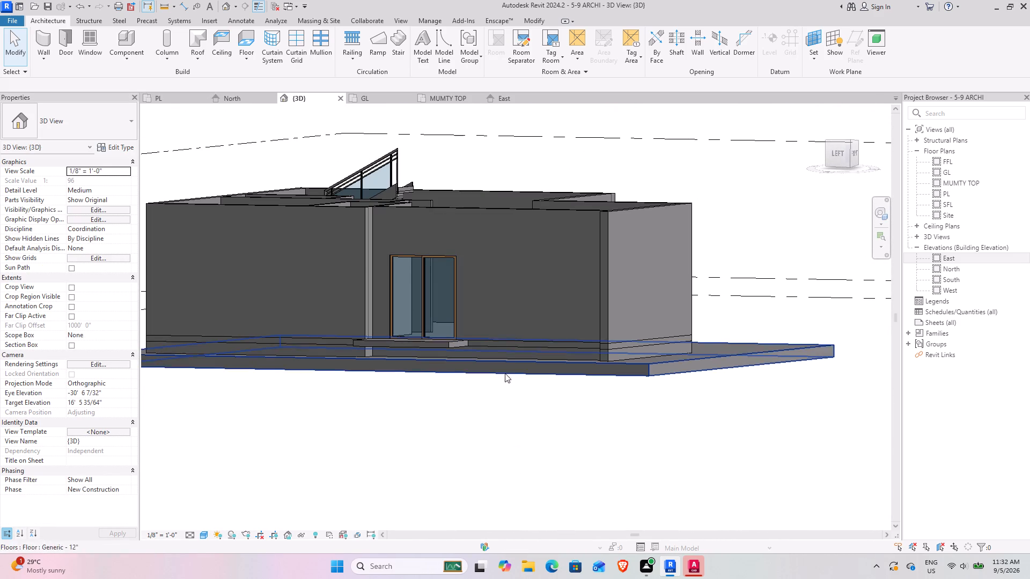
Create 10" walls like the plinth wall, based on PL and 1'-0" high, along the deck's three outer edges.
{"action": "left_click", "coordinate": [573, 351]}
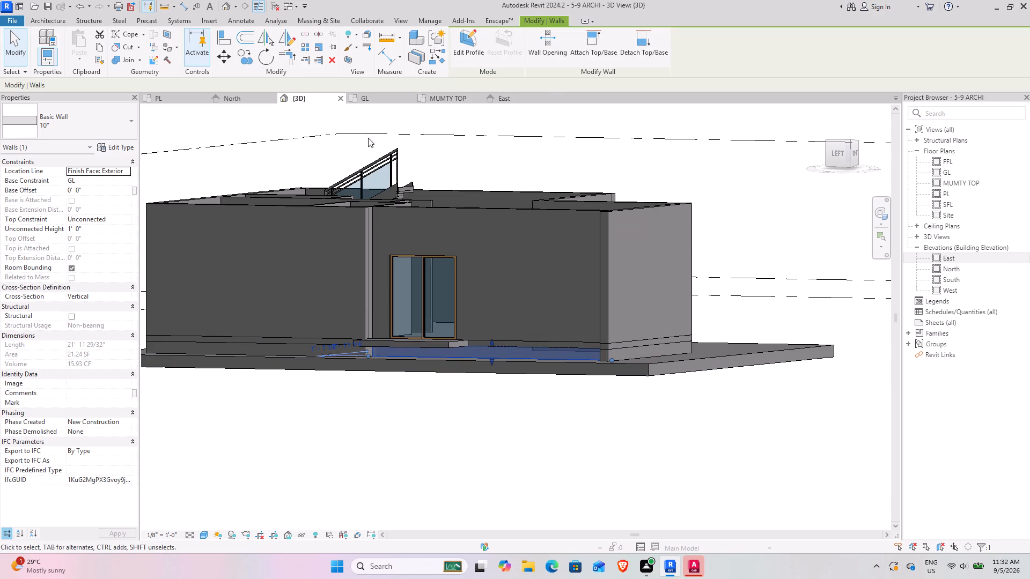
{"action": "left_click", "coordinate": [435, 64]}
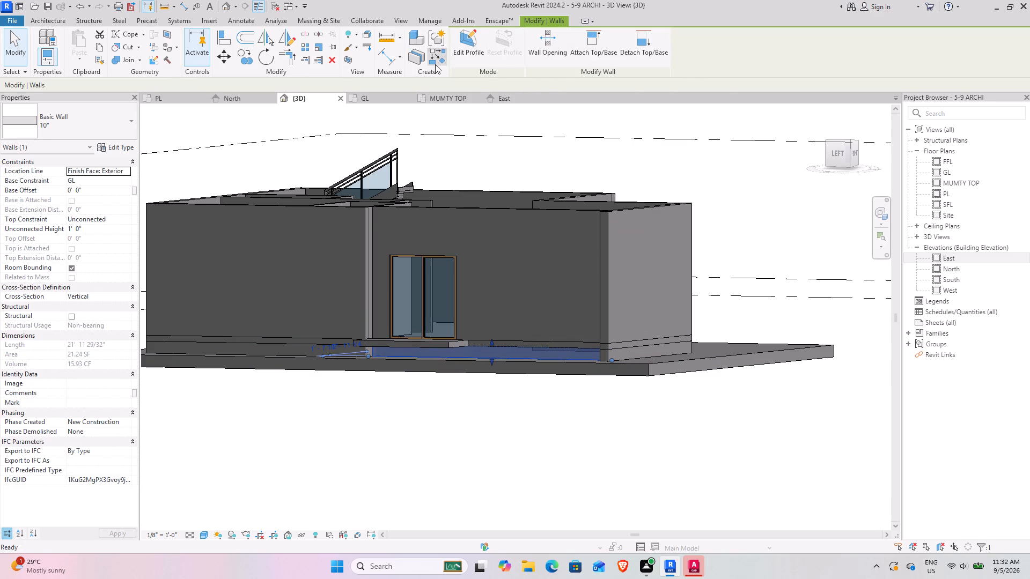
{"action": "left_click", "coordinate": [153, 101]}
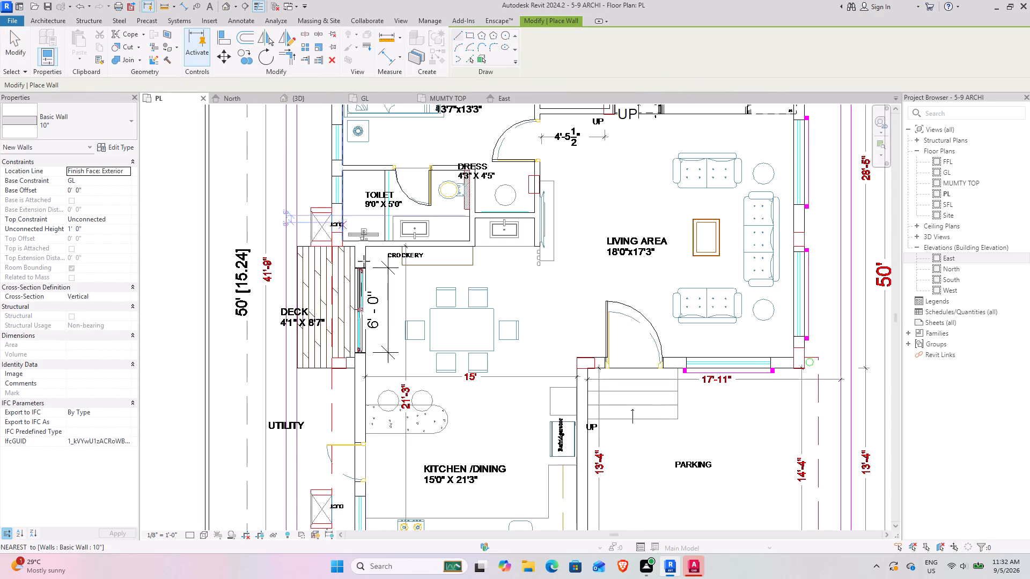
{"action": "scroll", "coordinate": [315, 239], "scroll_direction": "up", "scroll_amount": 6}
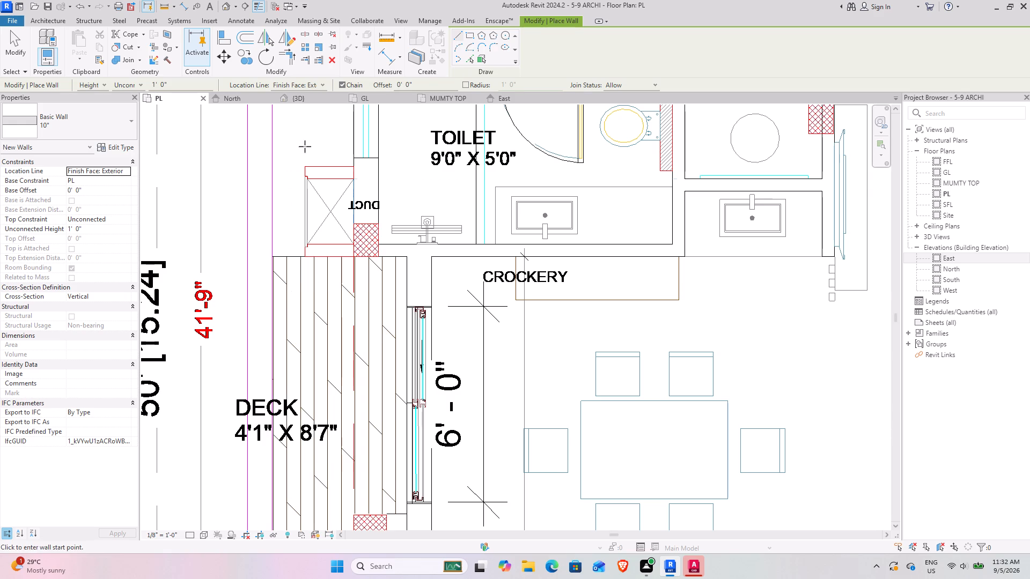
{"action": "left_click", "coordinate": [471, 60]}
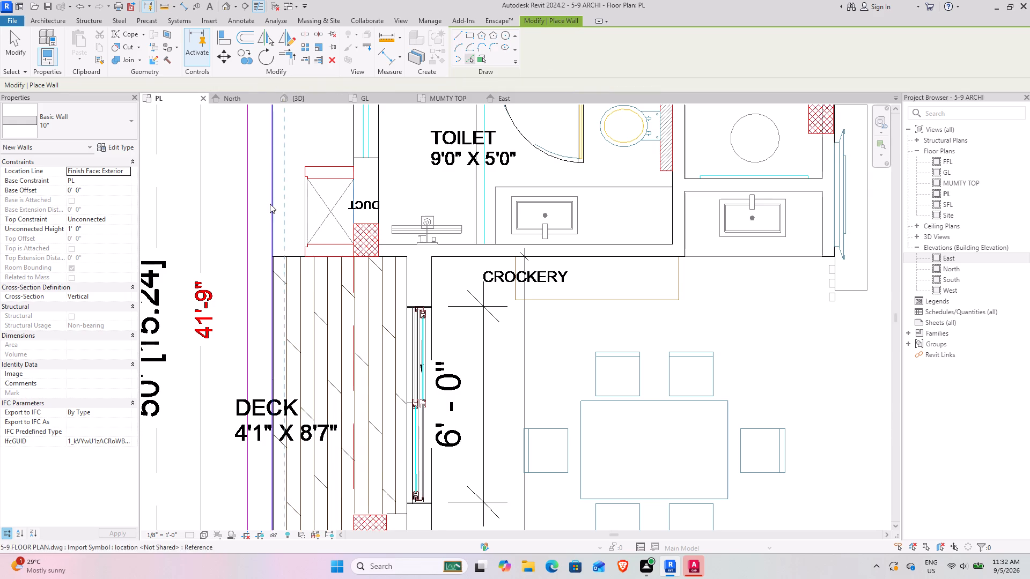
{"action": "left_click", "coordinate": [328, 256]}
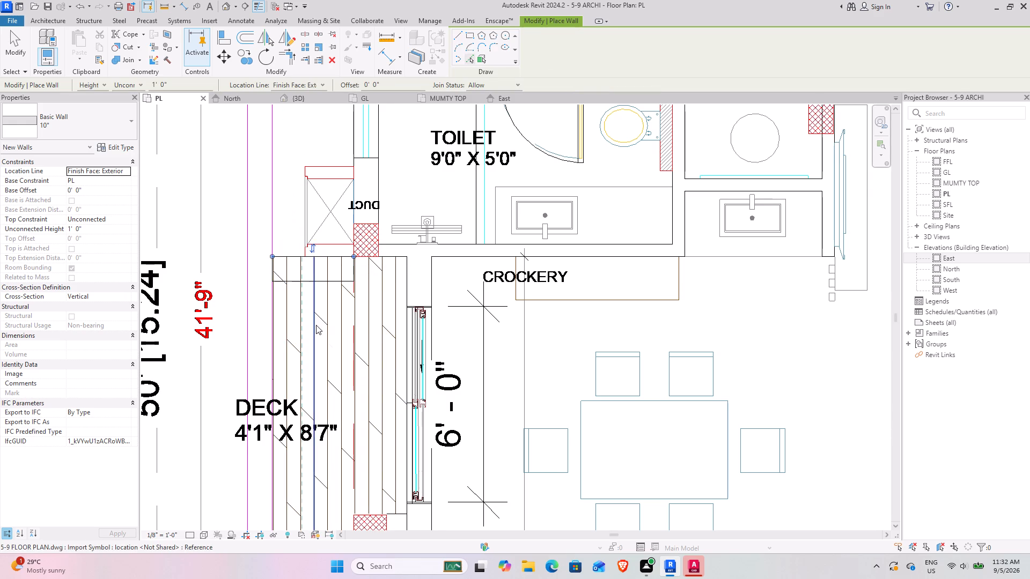
{"action": "middle_click_drag", "start_coordinate": [317, 321], "coordinate": [337, 180]}
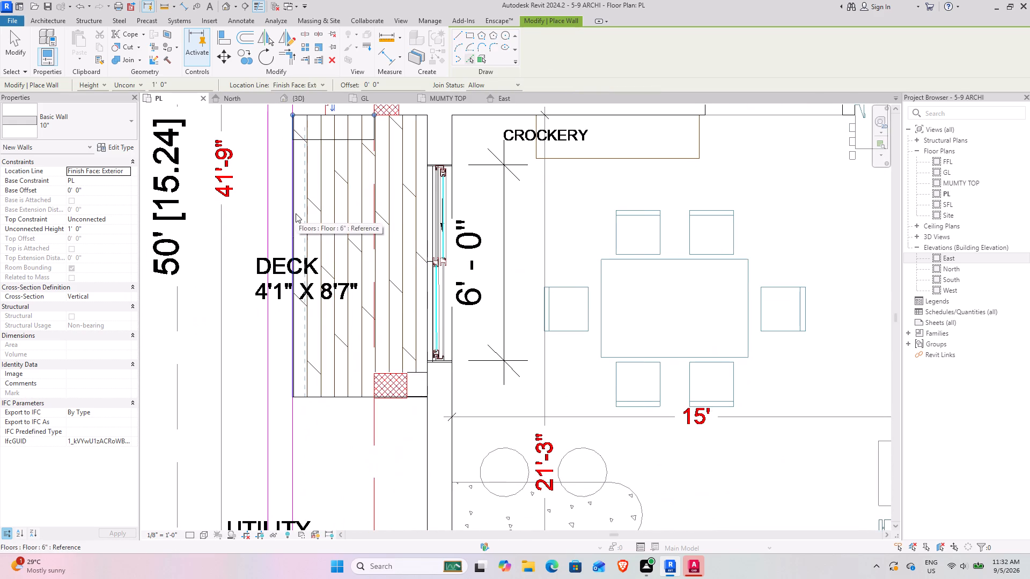
{"action": "left_click", "coordinate": [296, 213]}
{"action": "left_click", "coordinate": [344, 397]}
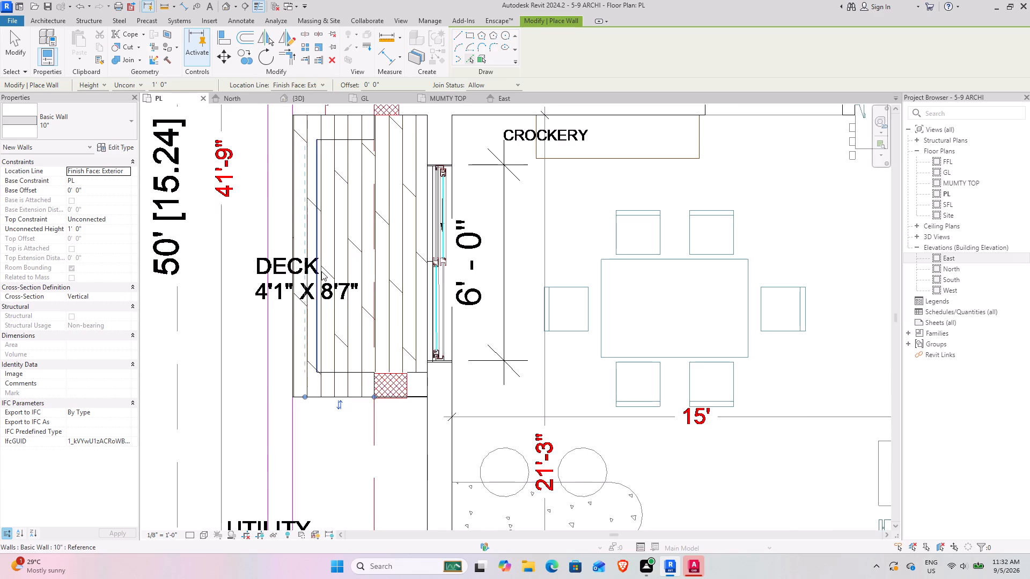
{"action": "scroll", "coordinate": [321, 271], "scroll_direction": "down", "scroll_amount": 2}
{"action": "middle_click_drag", "start_coordinate": [321, 271], "coordinate": [300, 364]}
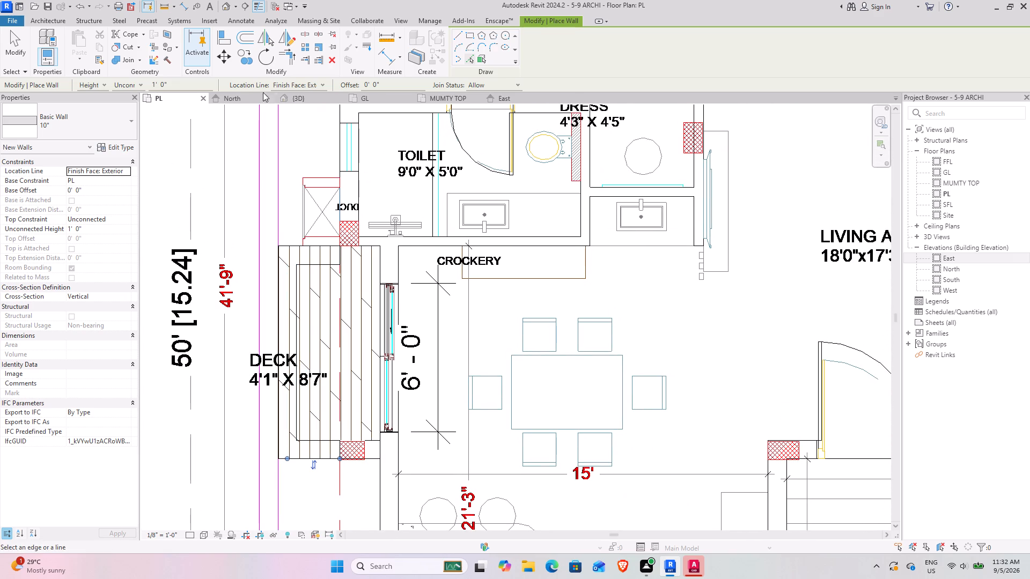
{"action": "left_click", "coordinate": [300, 103]}
{"action": "middle_click_drag", "start_coordinate": [403, 281], "coordinate": [336, 281], "text": "shift"}
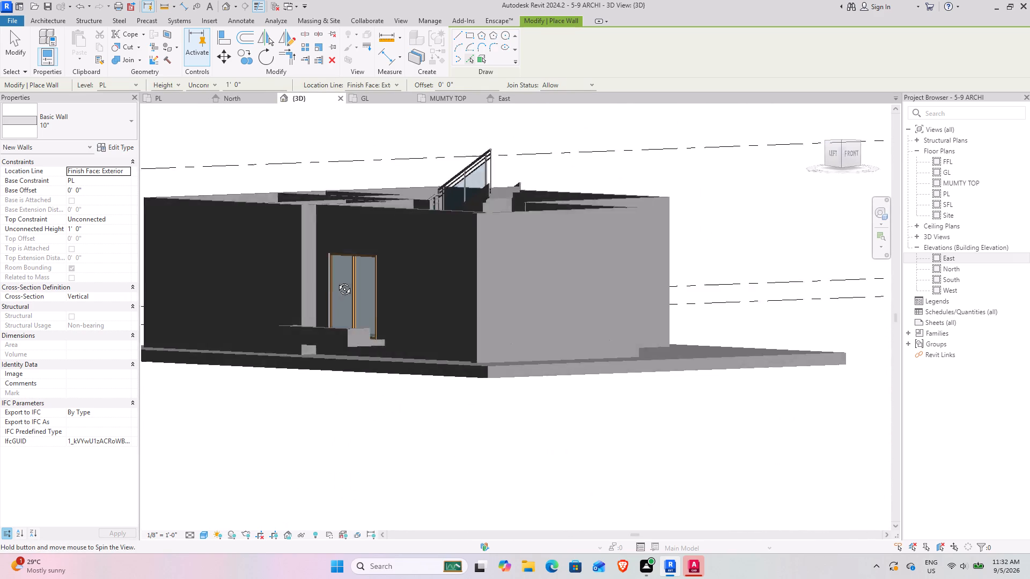
{"action": "middle_click_drag", "start_coordinate": [336, 281], "coordinate": [369, 344], "text": "shift"}
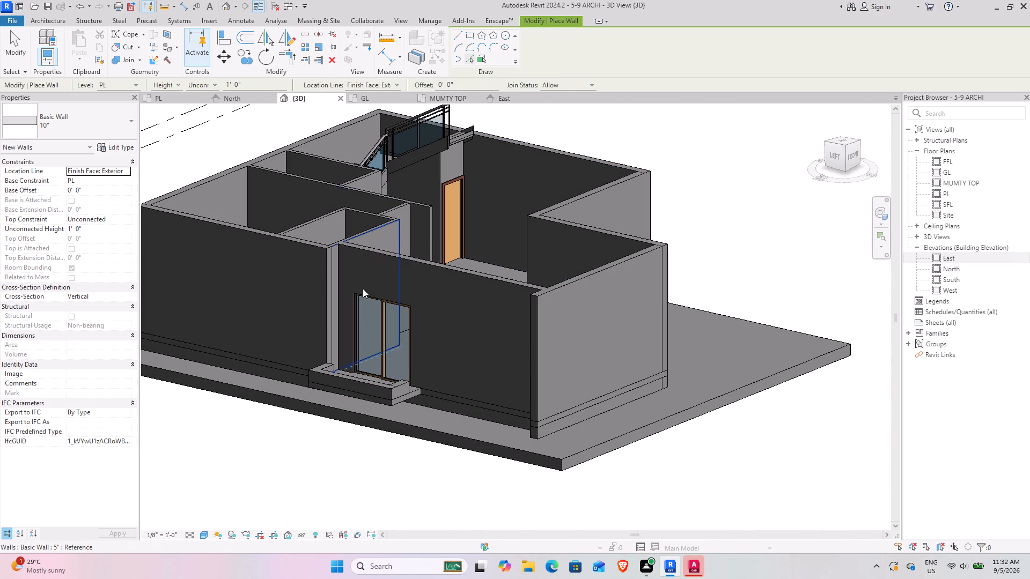
{"action": "key", "text": "Escape"}
{"action": "key", "text": "Escape"}
{"action": "key", "text": "Escape"}
Set the base constraint of the three low 10" walls around the deck to GL.
{"action": "left_click", "coordinate": [378, 390]}
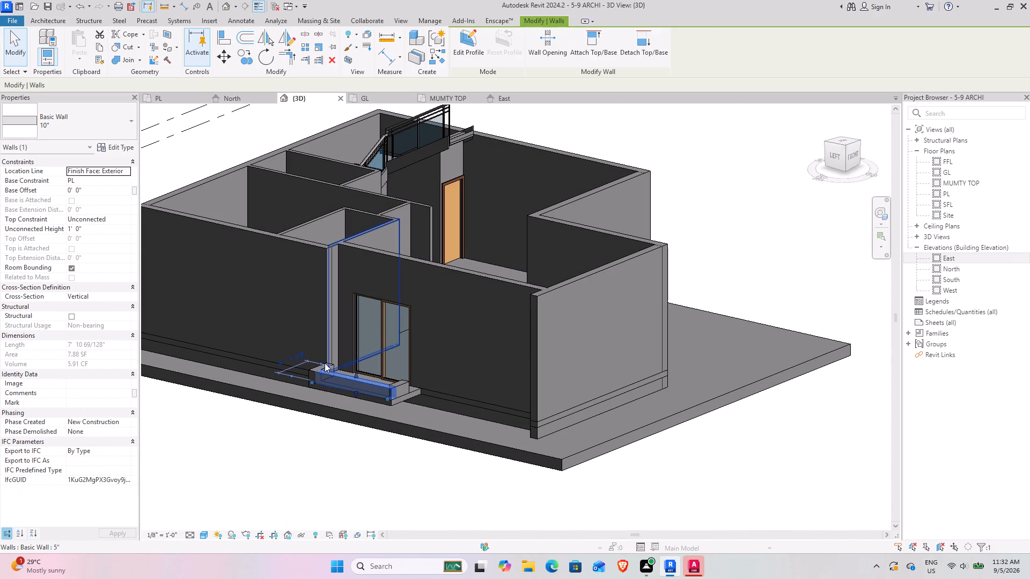
{"action": "middle_click_drag", "start_coordinate": [279, 397], "coordinate": [447, 487], "text": "shift"}
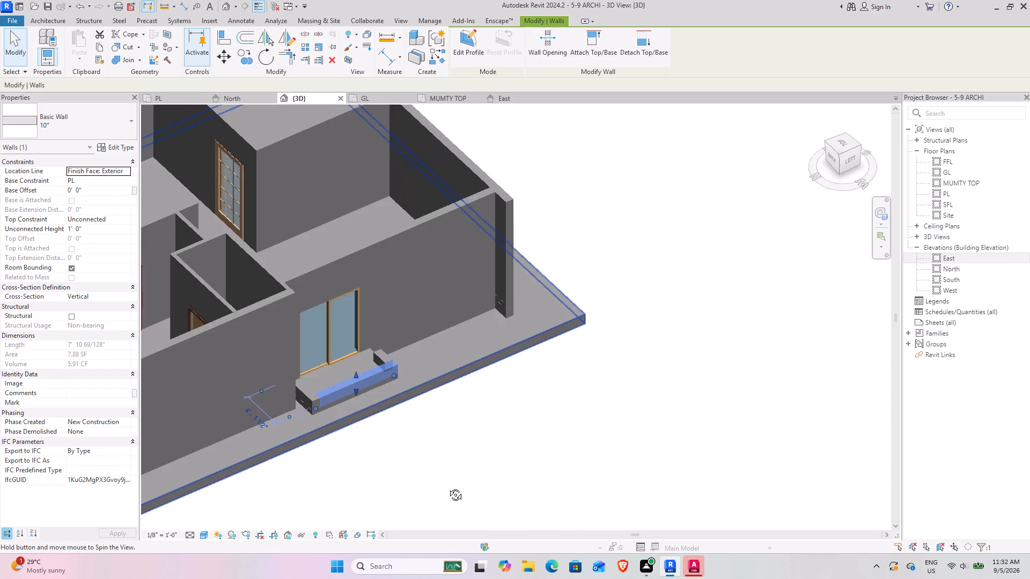
{"action": "middle_click_drag", "start_coordinate": [447, 487], "coordinate": [444, 486], "text": "shift"}
{"action": "left_click", "coordinate": [306, 398], "text": "ctrl"}
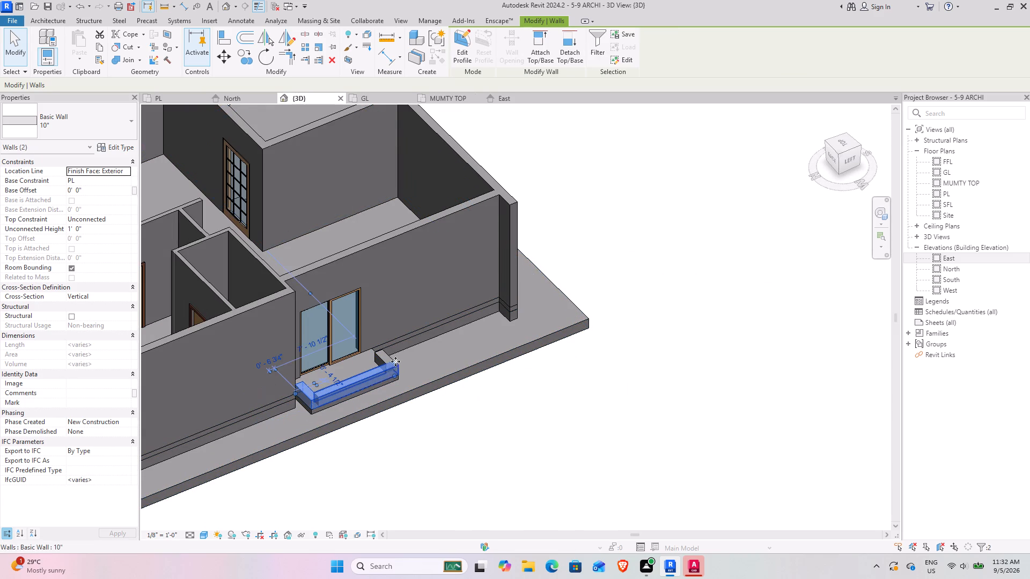
{"action": "left_click", "coordinate": [386, 357], "text": "ctrl"}
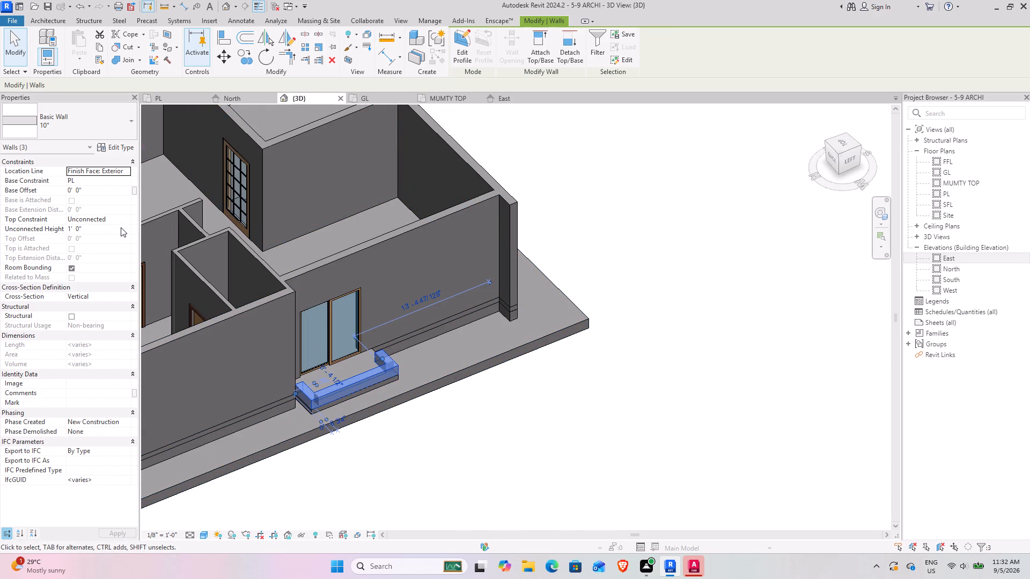
{"action": "left_click", "coordinate": [134, 182]}
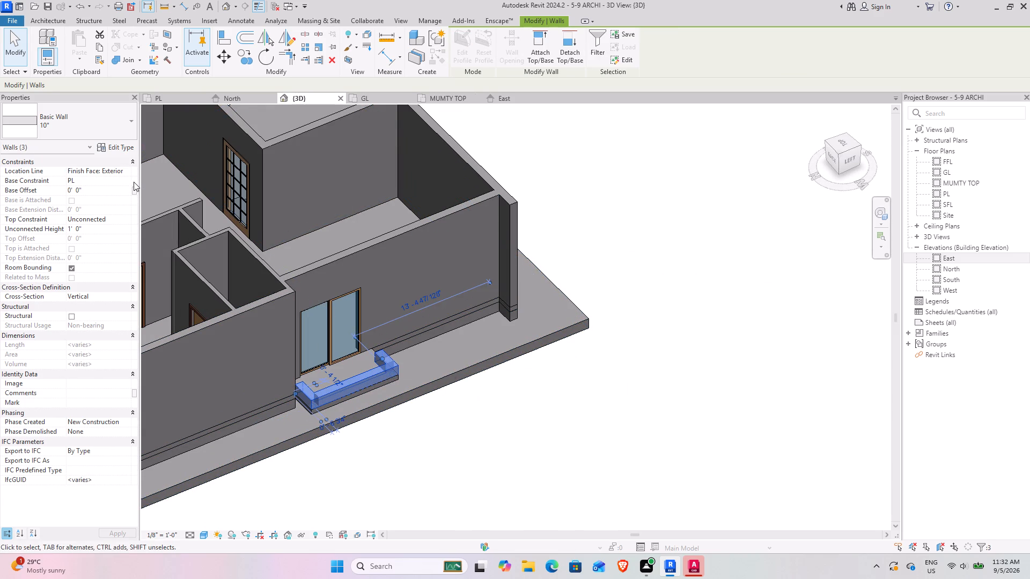
{"action": "left_click", "coordinate": [128, 180]}
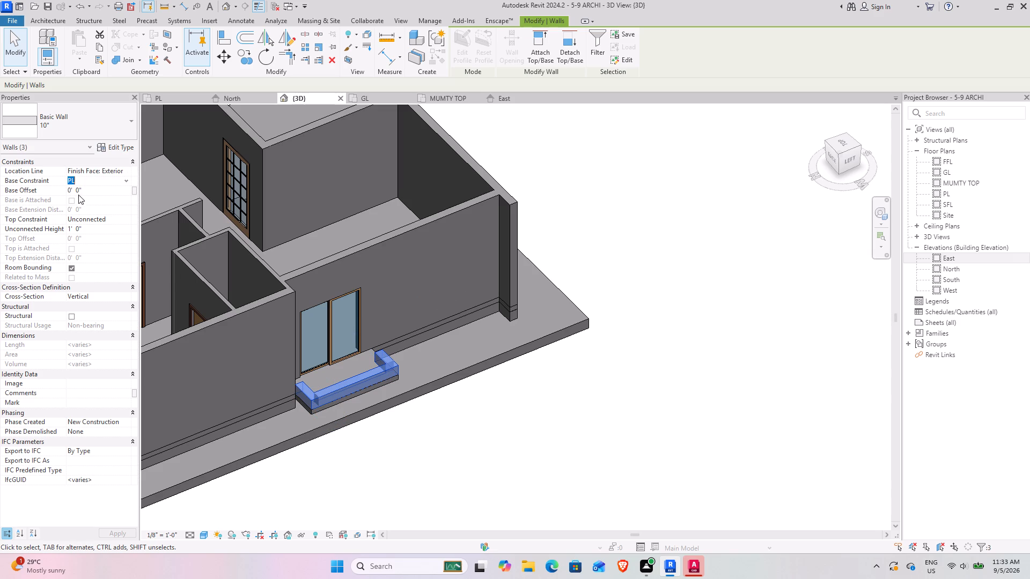
{"action": "left_click", "coordinate": [75, 188]}
{"action": "left_click", "coordinate": [488, 430]}
In the GL plan, extend the low deck wall on the utility side until it meets the house wall.
{"action": "middle_click_drag", "start_coordinate": [466, 422], "coordinate": [380, 391], "text": "shift"}
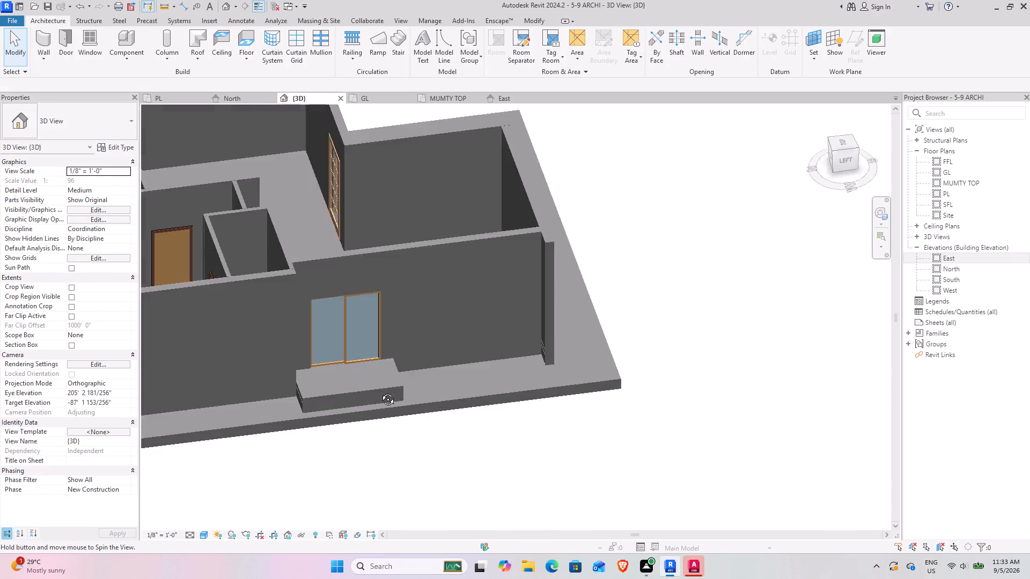
{"action": "middle_click_drag", "start_coordinate": [380, 391], "coordinate": [242, 362], "text": "shift"}
{"action": "left_click", "coordinate": [395, 419]}
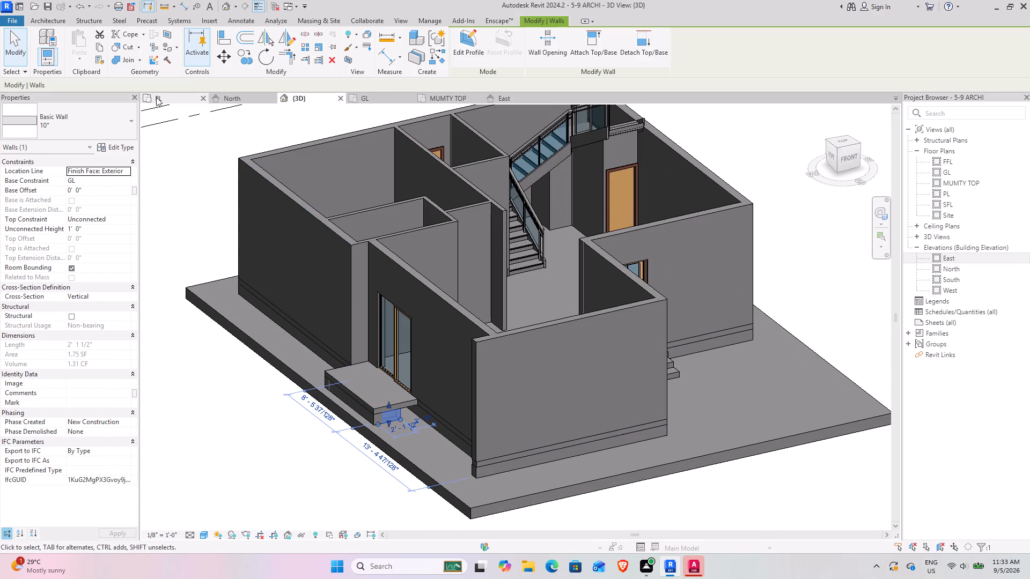
{"action": "left_click", "coordinate": [364, 100]}
{"action": "scroll", "coordinate": [273, 315], "scroll_direction": "down", "scroll_amount": 5}
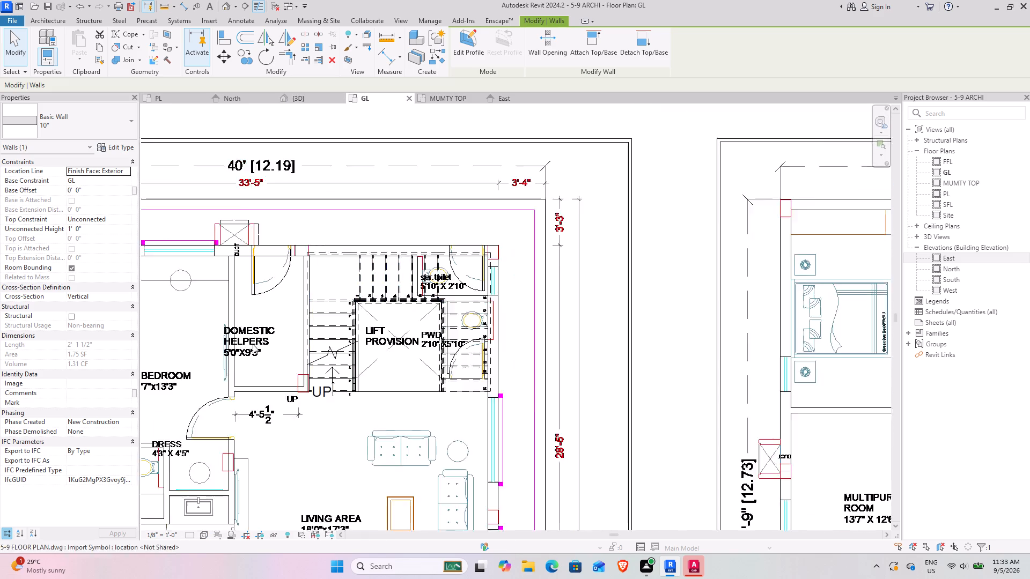
{"action": "middle_click_drag", "start_coordinate": [237, 355], "coordinate": [550, 241]}
{"action": "scroll", "coordinate": [415, 367], "scroll_direction": "up", "scroll_amount": 9}
{"action": "middle_click_drag", "start_coordinate": [433, 372], "coordinate": [343, 329]}
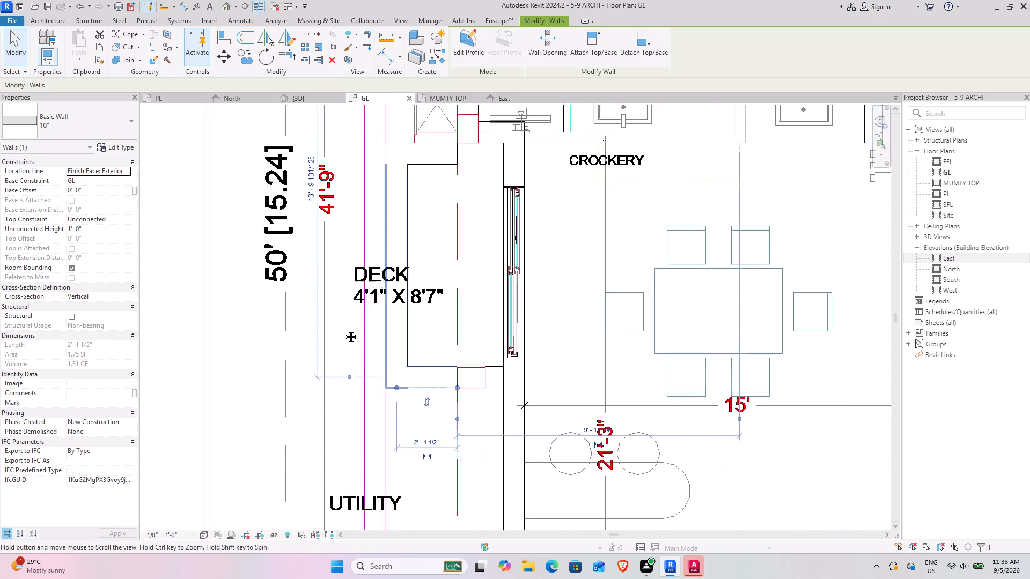
{"action": "middle_click_drag", "start_coordinate": [343, 329], "coordinate": [301, 312]}
{"action": "scroll", "coordinate": [358, 335], "scroll_direction": "up", "scroll_amount": 4}
{"action": "left_click_drag", "start_coordinate": [364, 352], "coordinate": [434, 353]}
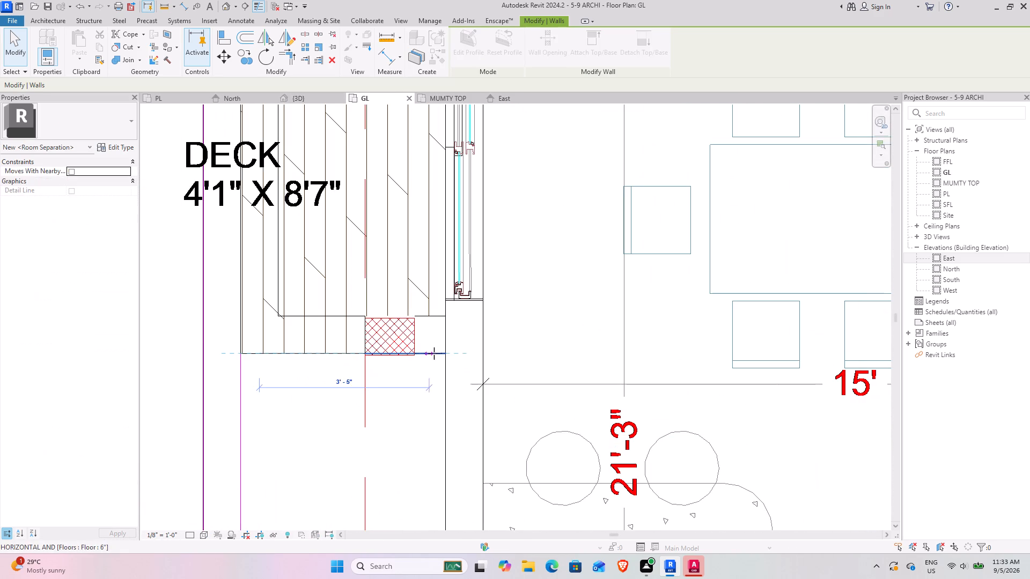
{"action": "left_click_drag", "start_coordinate": [434, 353], "coordinate": [444, 353]}
Extend the low deck wall on the duct side until it meets the outer face of the house wall.
{"action": "middle_click_drag", "start_coordinate": [388, 236], "coordinate": [404, 525]}
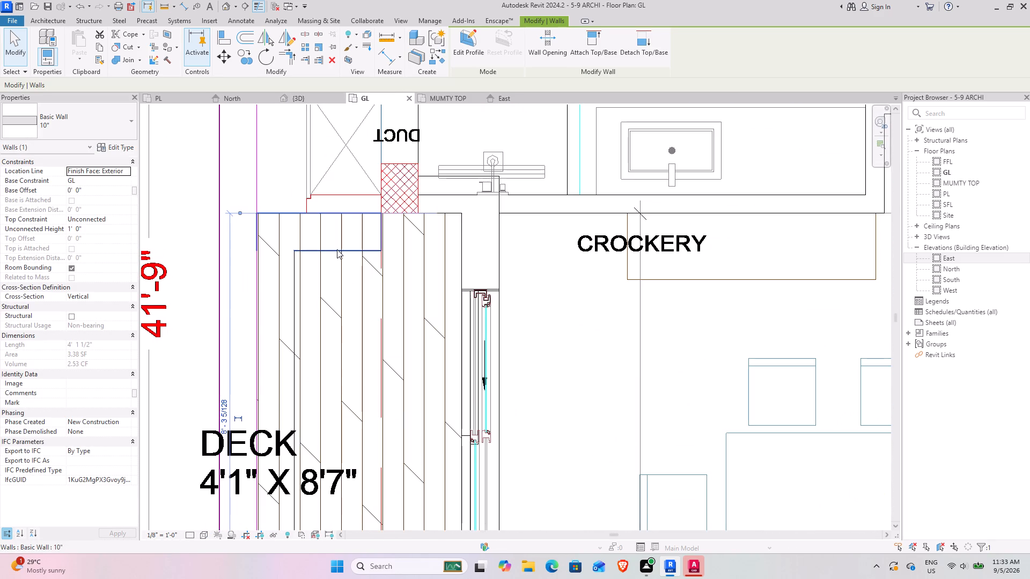
{"action": "left_click", "coordinate": [337, 249]}
{"action": "left_click_drag", "start_coordinate": [381, 212], "coordinate": [476, 212]}
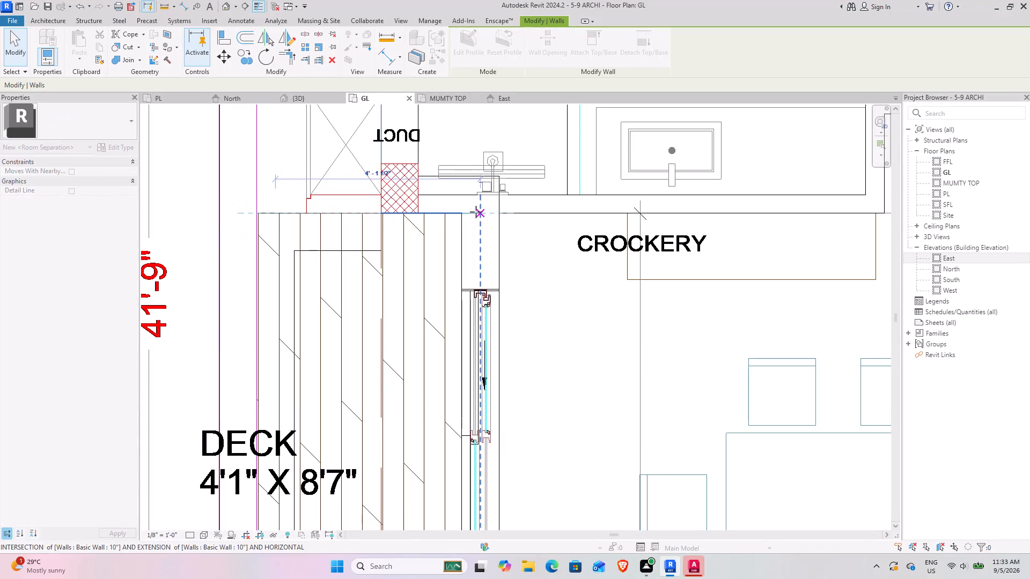
{"action": "left_click_drag", "start_coordinate": [476, 212], "coordinate": [462, 212]}
{"action": "left_click", "coordinate": [174, 152]}
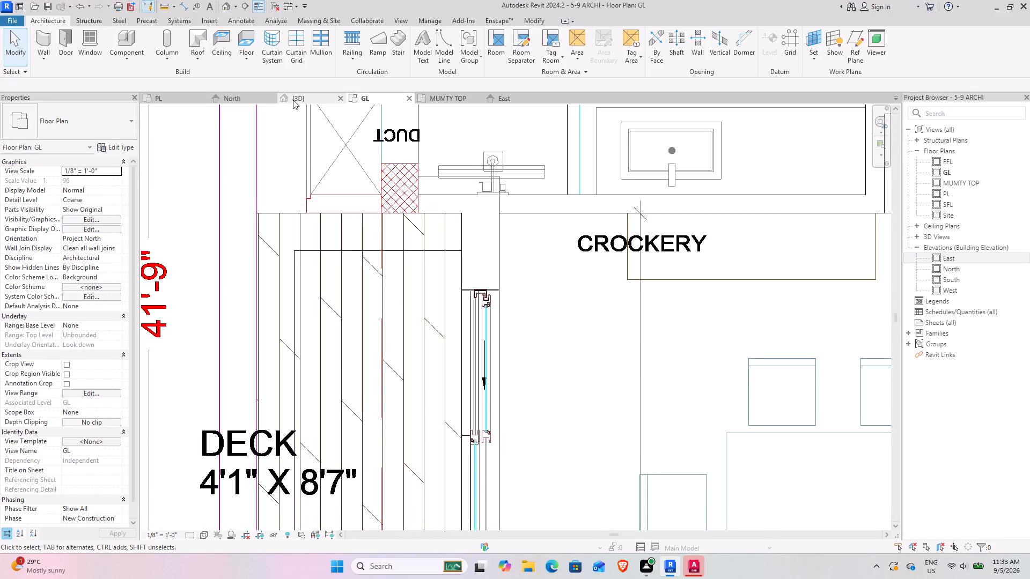
Examine the deck walls and the rest of the house from several angles in the 3D view.
{"action": "left_click", "coordinate": [293, 100]}
{"action": "middle_click_drag", "start_coordinate": [435, 370], "coordinate": [362, 384], "text": "shift"}
{"action": "middle_click_drag", "start_coordinate": [356, 396], "coordinate": [421, 393], "text": "shift"}
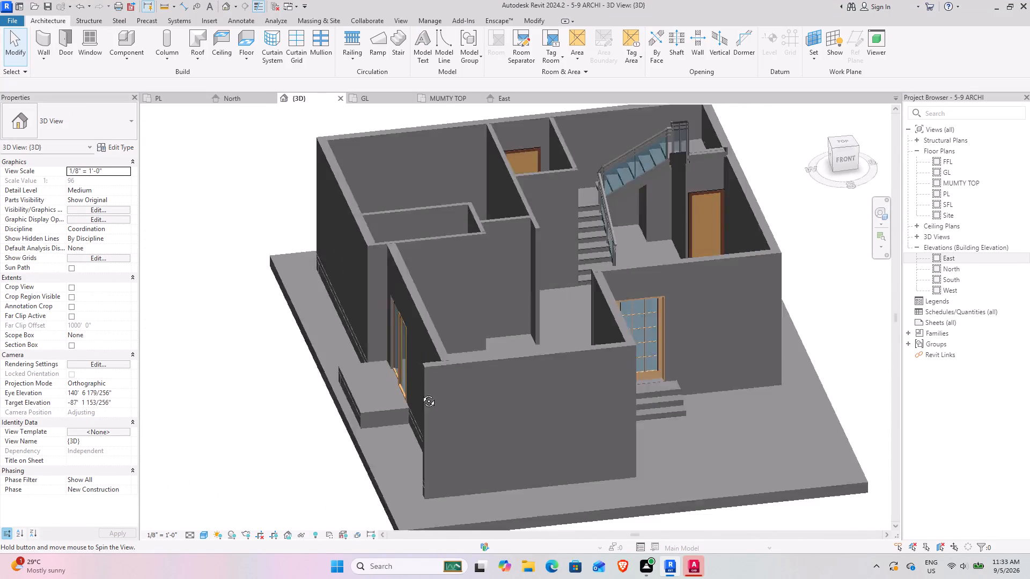
{"action": "middle_click_drag", "start_coordinate": [421, 393], "coordinate": [503, 380], "text": "shift"}
{"action": "middle_click_drag", "start_coordinate": [500, 380], "coordinate": [466, 300]}
{"action": "middle_click_drag", "start_coordinate": [418, 324], "coordinate": [311, 269], "text": "shift"}
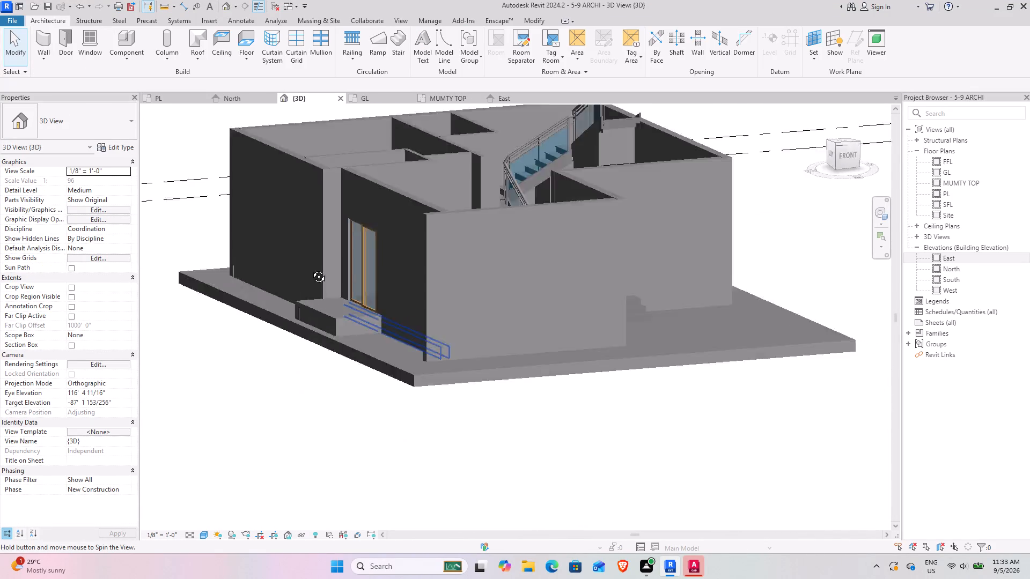
{"action": "middle_click_drag", "start_coordinate": [311, 269], "coordinate": [296, 269], "text": "shift"}
{"action": "scroll", "coordinate": [312, 277], "scroll_direction": "down", "scroll_amount": 5}
{"action": "middle_click_drag", "start_coordinate": [317, 353], "coordinate": [351, 425], "text": "shift"}
{"action": "scroll", "coordinate": [335, 405], "scroll_direction": "down", "scroll_amount": 3}
{"action": "middle_click_drag", "start_coordinate": [373, 406], "coordinate": [299, 416], "text": "shift"}
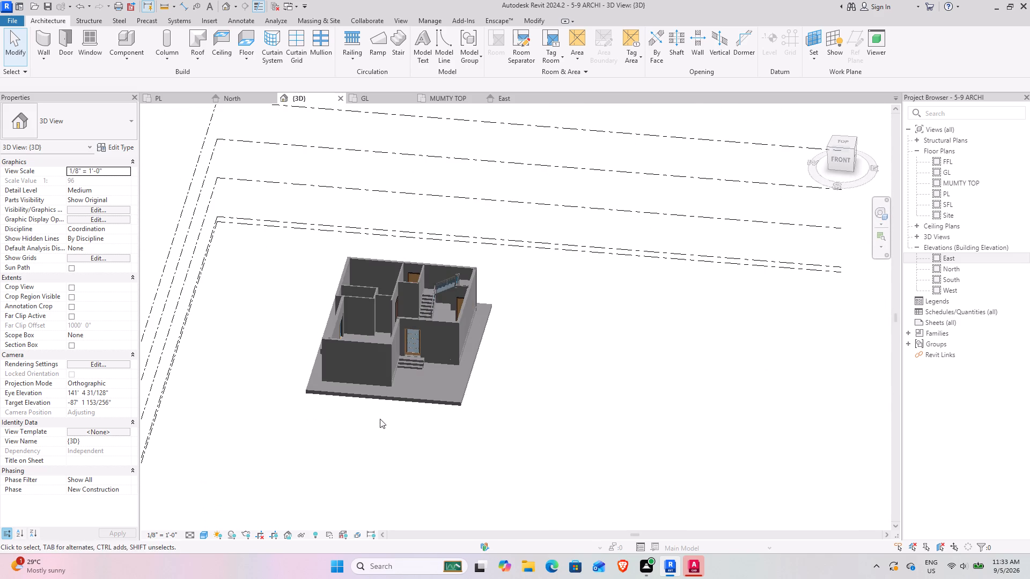
{"action": "scroll", "coordinate": [372, 353], "scroll_direction": "up", "scroll_amount": 4}
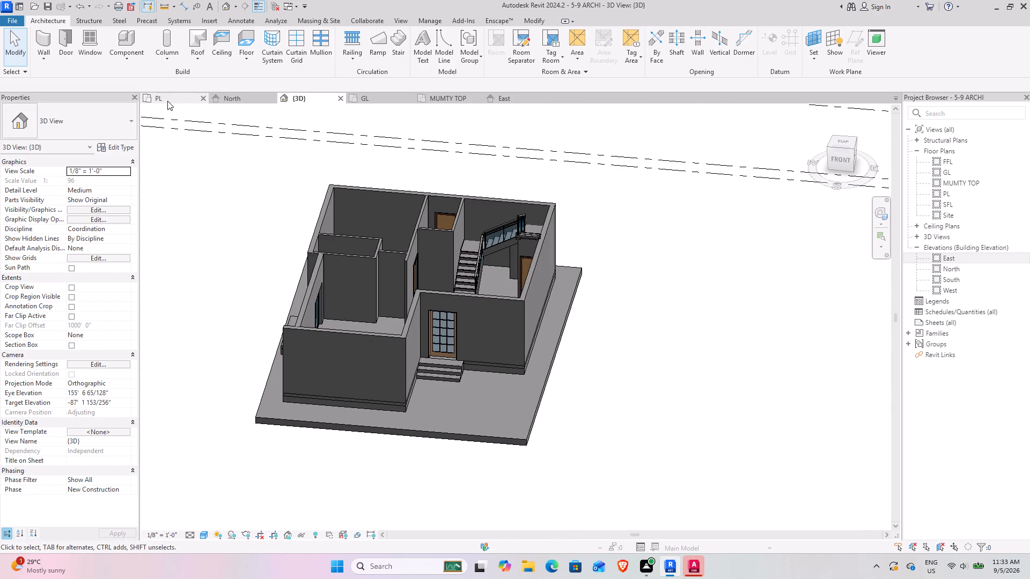
Examine the PL plan from the deck across to the window openings in the living area's outer wall.
{"action": "left_click", "coordinate": [163, 99]}
{"action": "scroll", "coordinate": [343, 377], "scroll_direction": "down", "scroll_amount": 3}
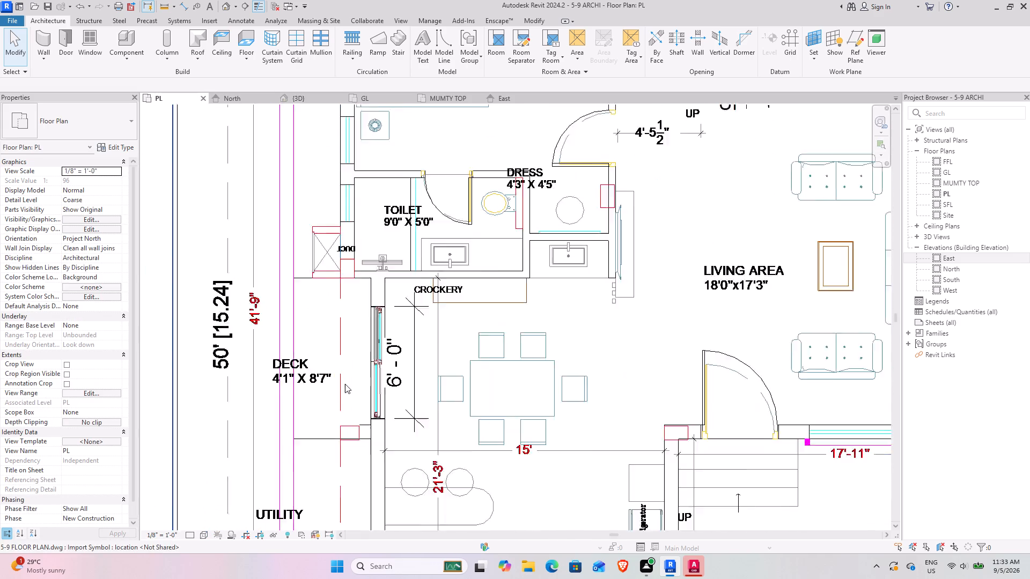
{"action": "scroll", "coordinate": [345, 384], "scroll_direction": "down", "scroll_amount": 1}
{"action": "middle_click_drag", "start_coordinate": [357, 384], "coordinate": [265, 276]}
{"action": "middle_click_drag", "start_coordinate": [279, 273], "coordinate": [261, 388]}
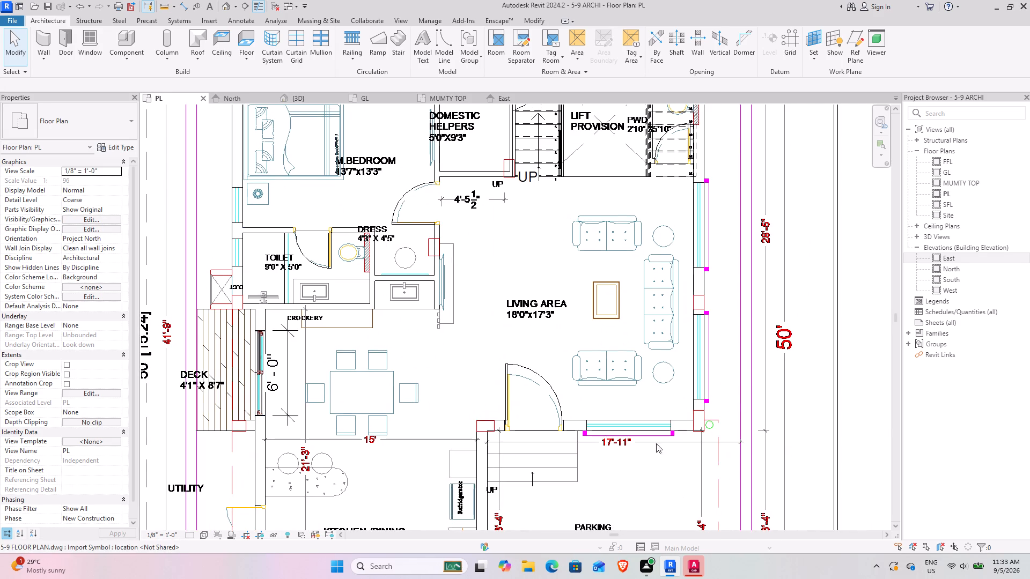
{"action": "scroll", "coordinate": [715, 311], "scroll_direction": "up", "scroll_amount": 3}
{"action": "middle_click_drag", "start_coordinate": [753, 402], "coordinate": [472, 339]}
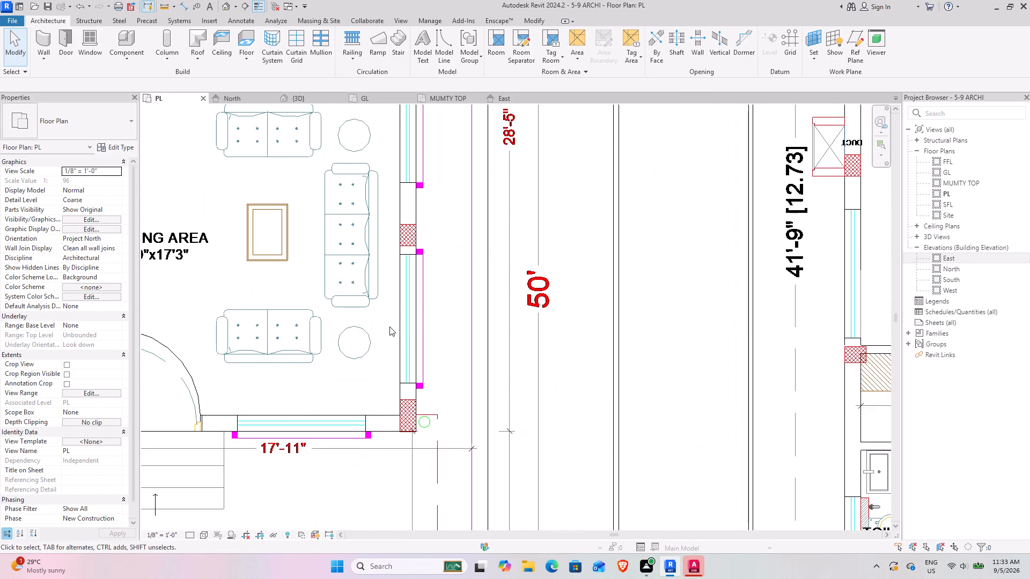
{"action": "scroll", "coordinate": [389, 326], "scroll_direction": "up", "scroll_amount": 3}
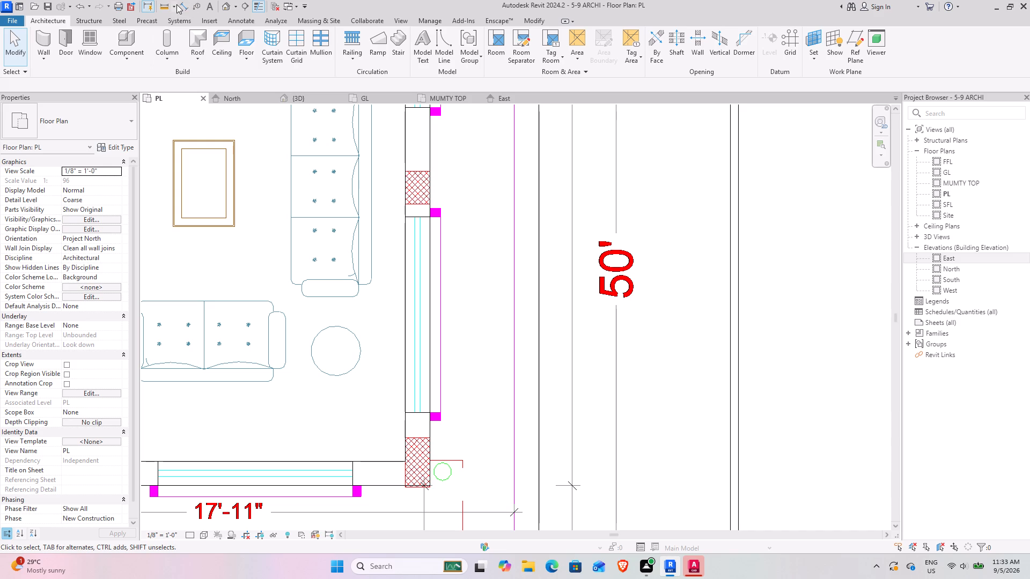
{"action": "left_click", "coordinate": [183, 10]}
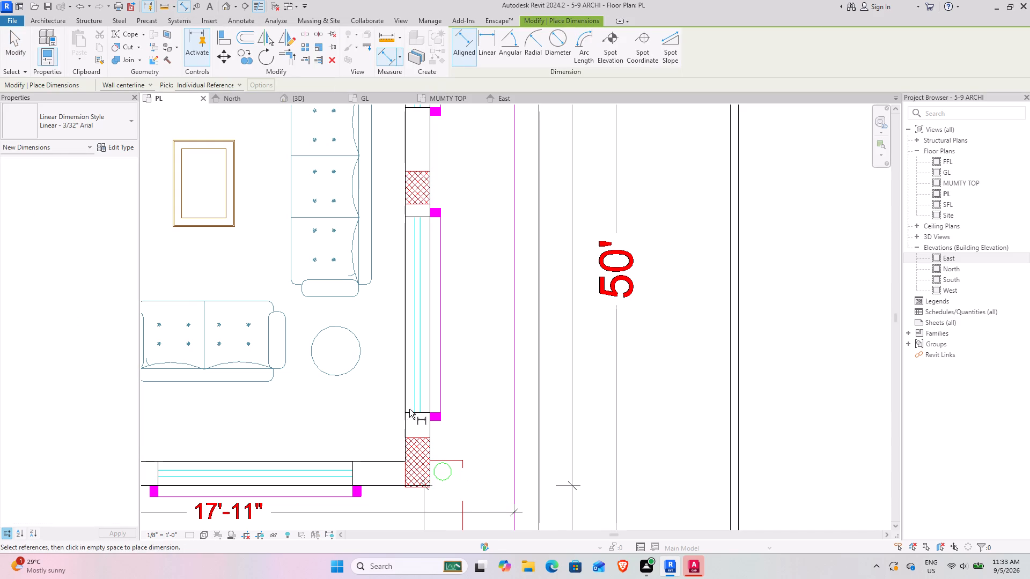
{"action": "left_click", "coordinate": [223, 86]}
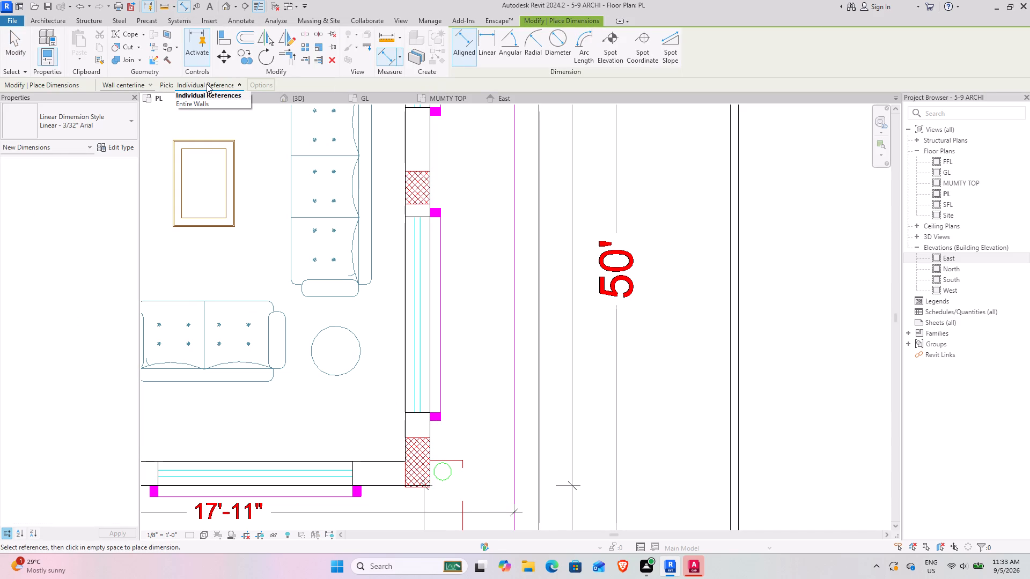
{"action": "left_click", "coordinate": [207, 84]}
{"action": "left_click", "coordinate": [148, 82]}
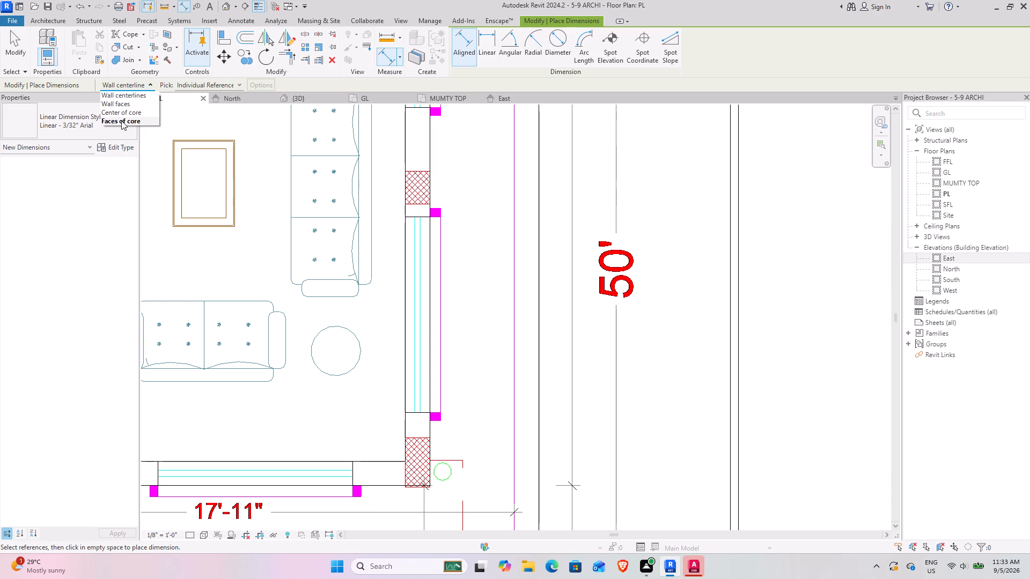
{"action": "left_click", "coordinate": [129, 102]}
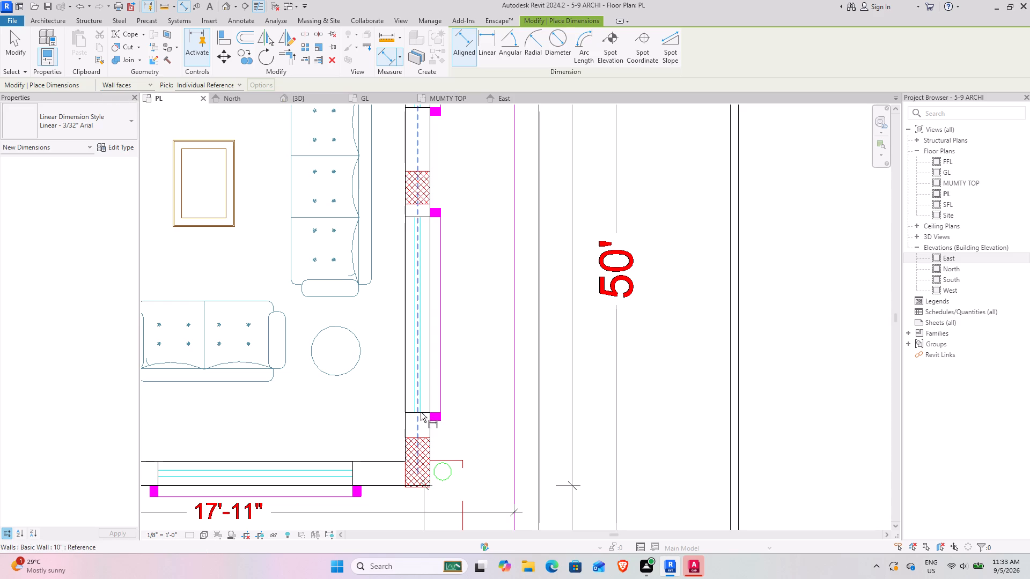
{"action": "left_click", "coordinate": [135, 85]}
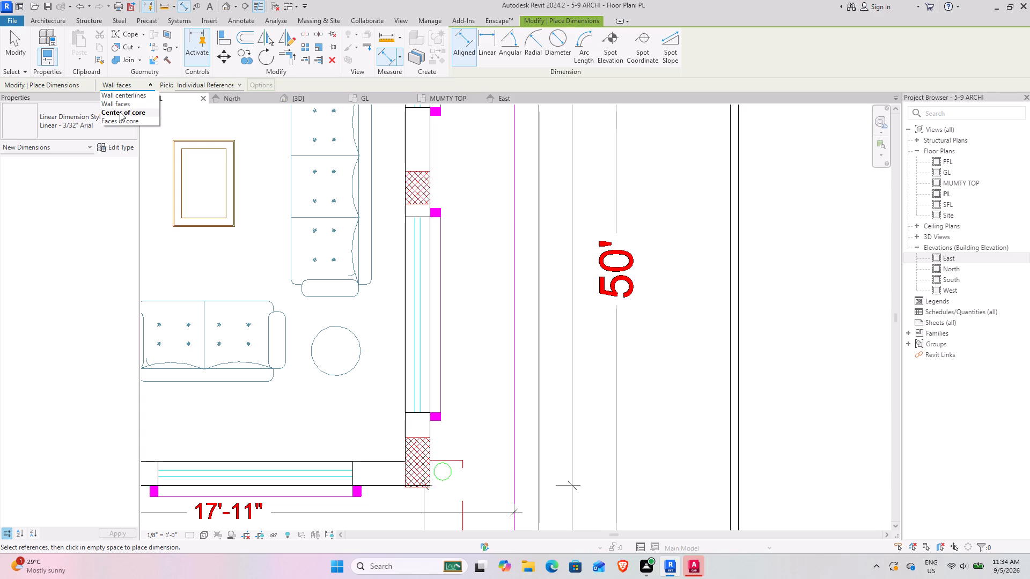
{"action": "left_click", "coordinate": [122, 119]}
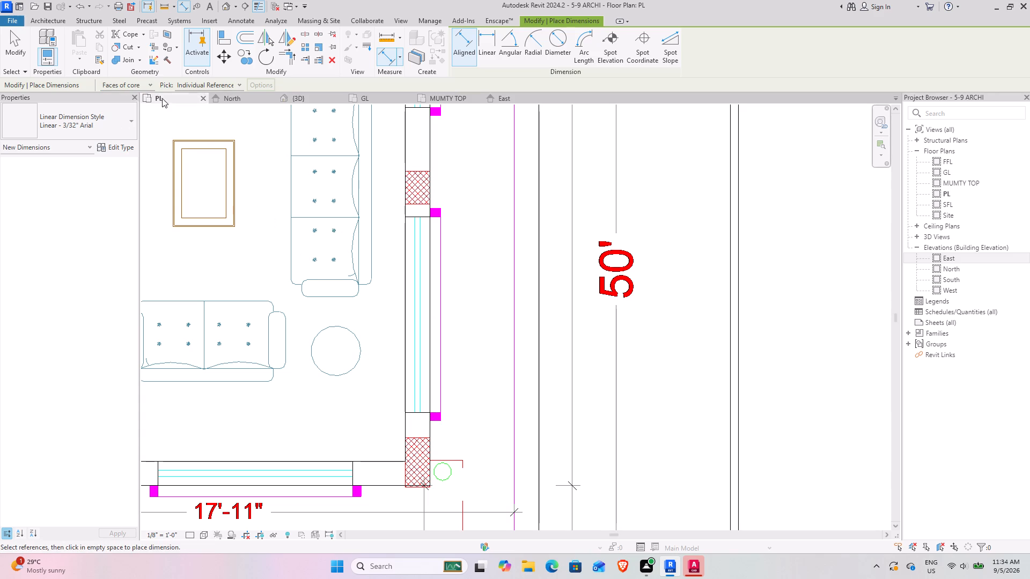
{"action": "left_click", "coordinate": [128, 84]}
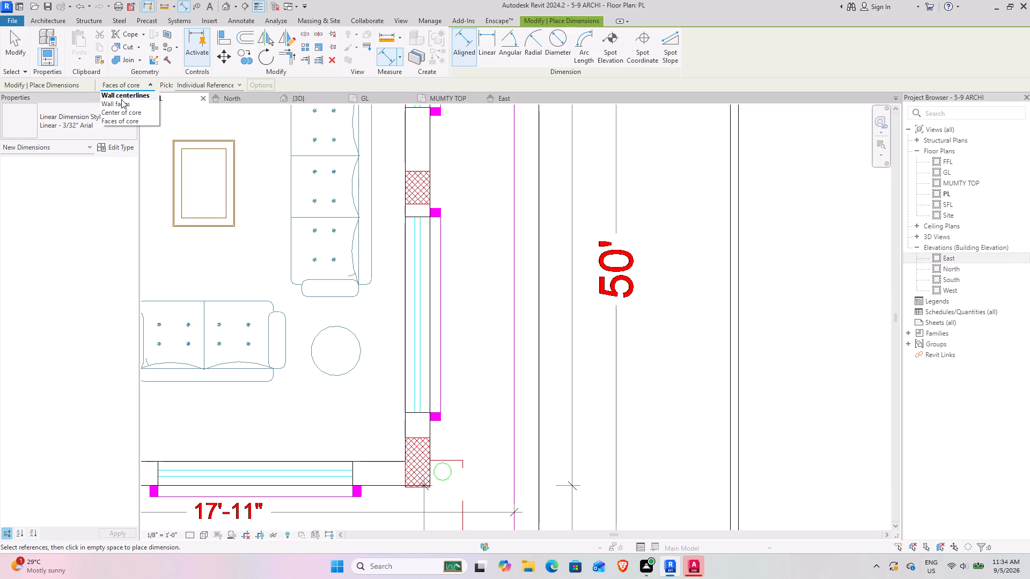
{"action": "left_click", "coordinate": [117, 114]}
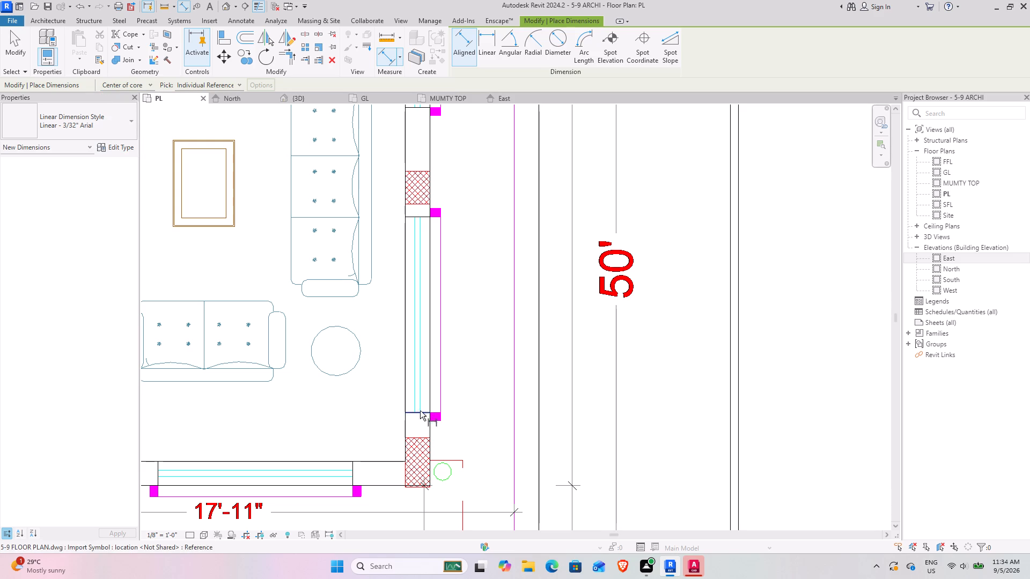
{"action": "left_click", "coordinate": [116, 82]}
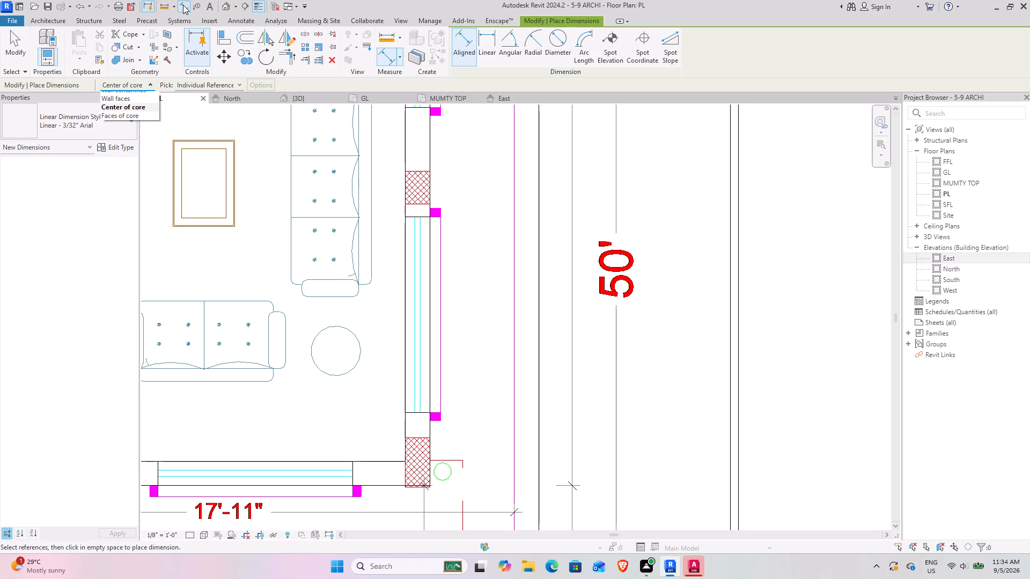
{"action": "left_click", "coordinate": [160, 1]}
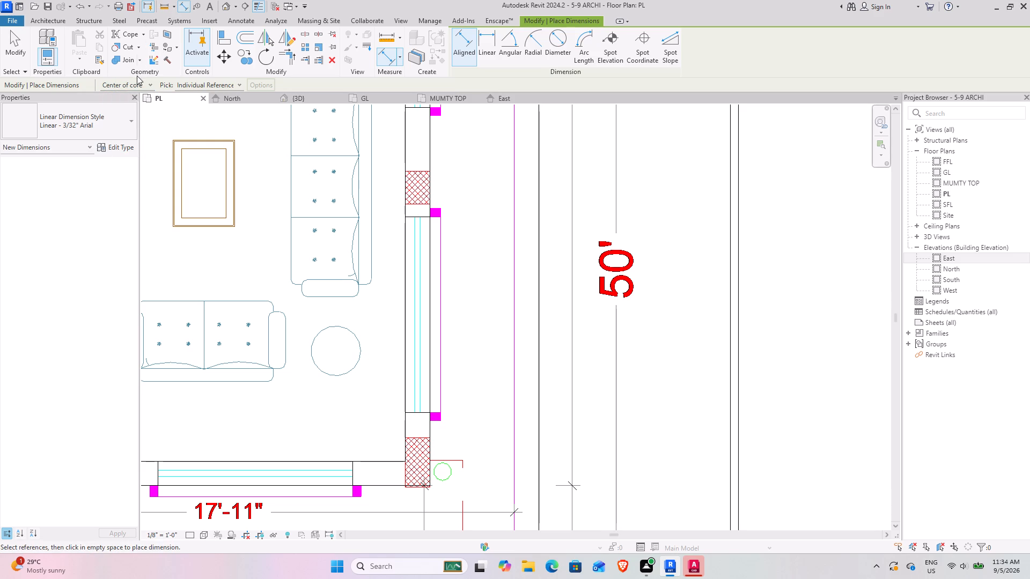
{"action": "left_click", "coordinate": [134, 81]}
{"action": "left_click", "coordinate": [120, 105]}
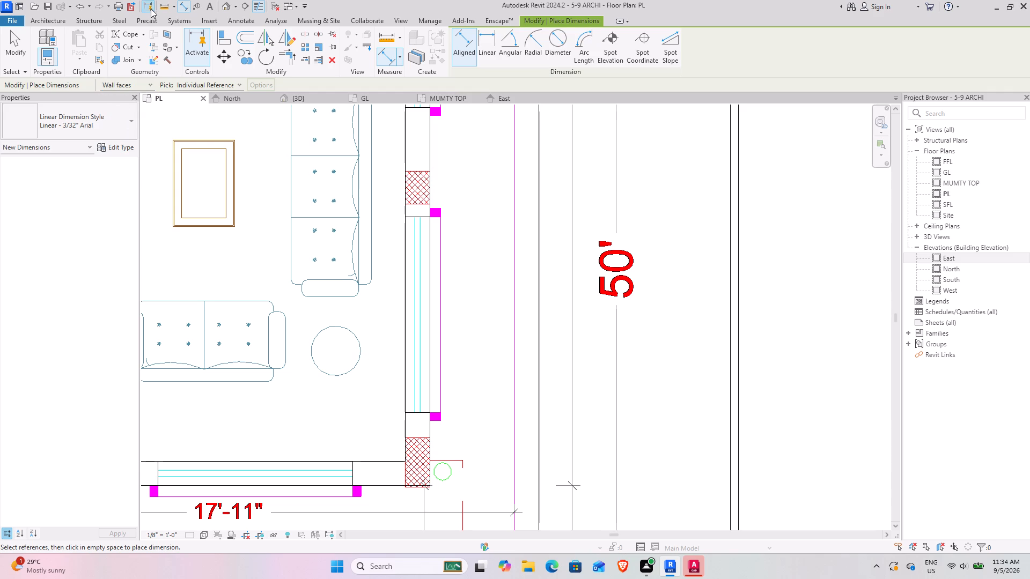
Measure the width of the living area's outer-wall window opening nearest the parking side.
{"action": "left_click", "coordinate": [161, 5]}
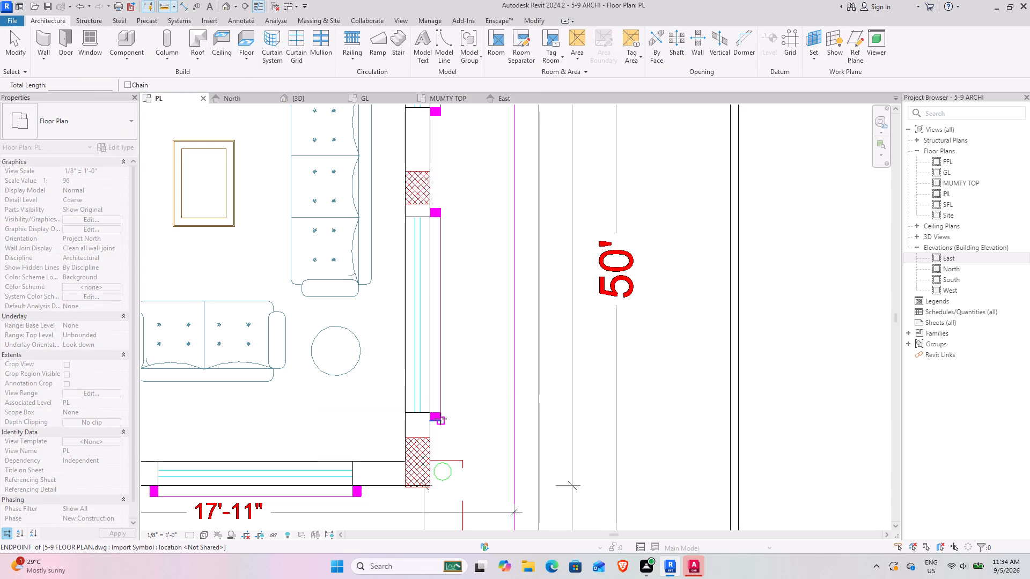
{"action": "left_click", "coordinate": [431, 413]}
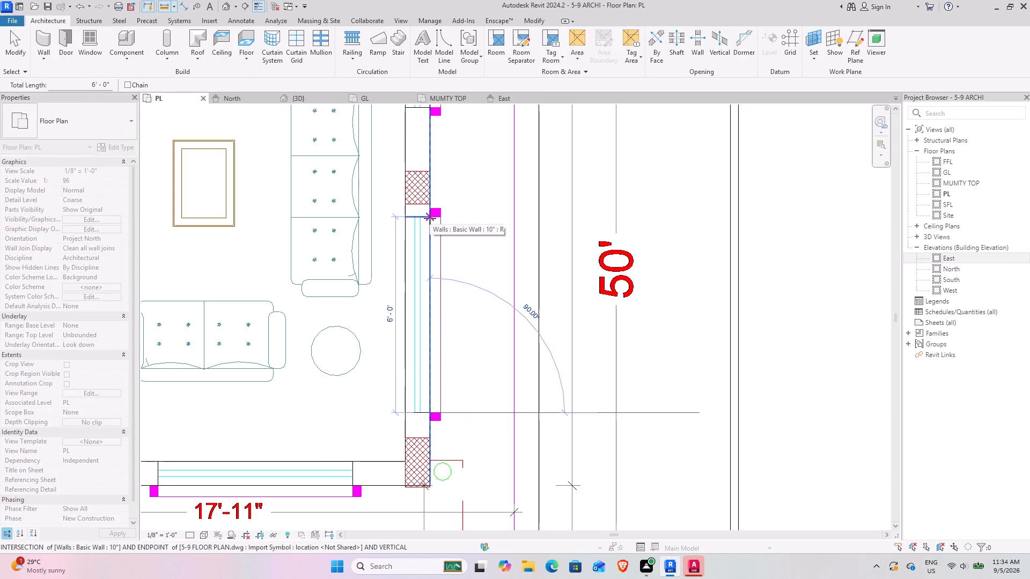
{"action": "key", "text": "Escape"}
{"action": "key", "text": "Escape"}
Switch to AutoCAD and measure the height of the ground-floor sliding window beside the entrance door in the East Elevation.
{"action": "scroll", "coordinate": [376, 411], "scroll_direction": "down", "scroll_amount": 8}
{"action": "middle_click_drag", "start_coordinate": [305, 410], "coordinate": [323, 339]}
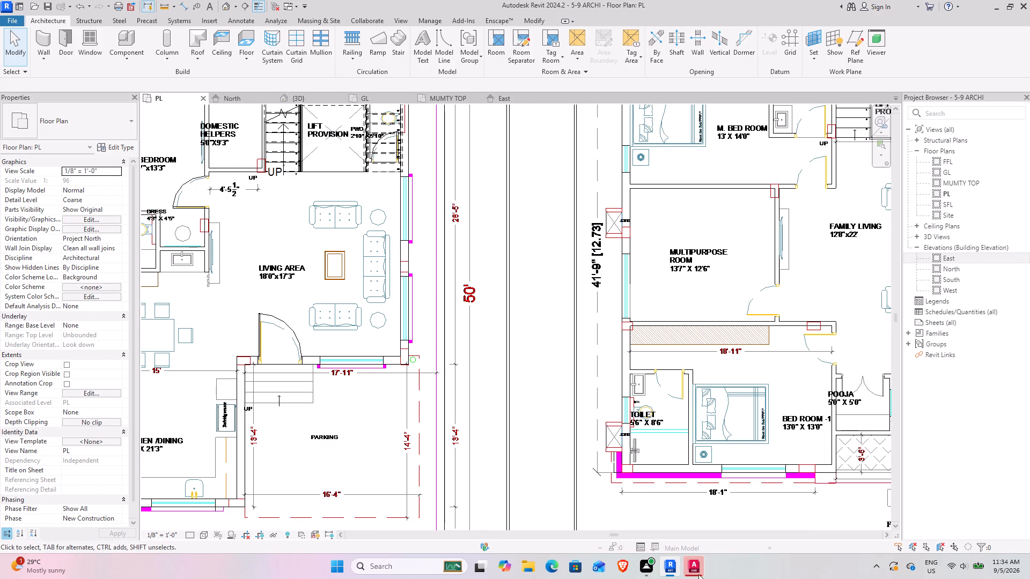
{"action": "left_click", "coordinate": [691, 562]}
{"action": "scroll", "coordinate": [381, 396], "scroll_direction": "down", "scroll_amount": 4}
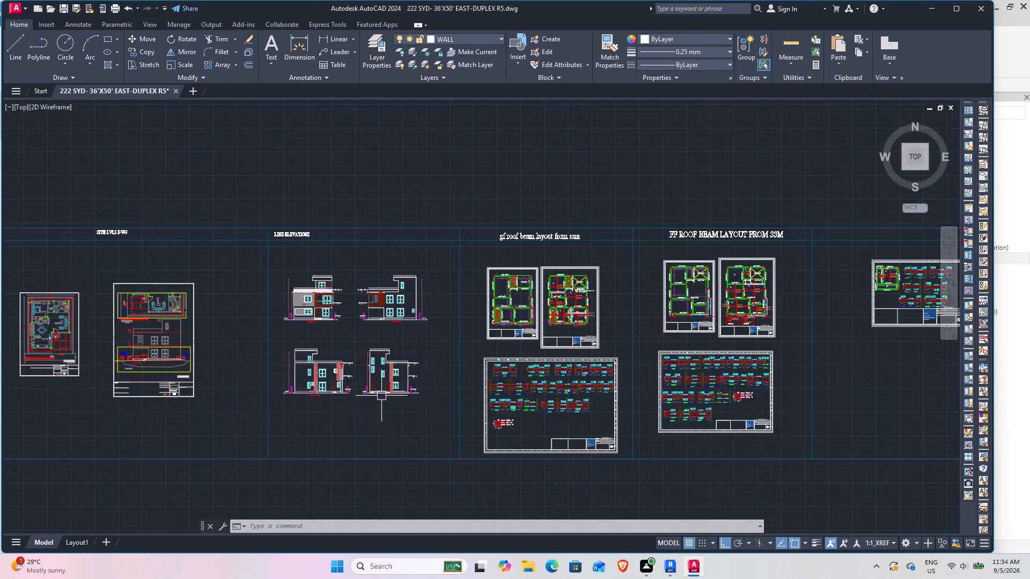
{"action": "middle_click_drag", "start_coordinate": [360, 396], "coordinate": [472, 376]}
{"action": "scroll", "coordinate": [432, 277], "scroll_direction": "up", "scroll_amount": 3}
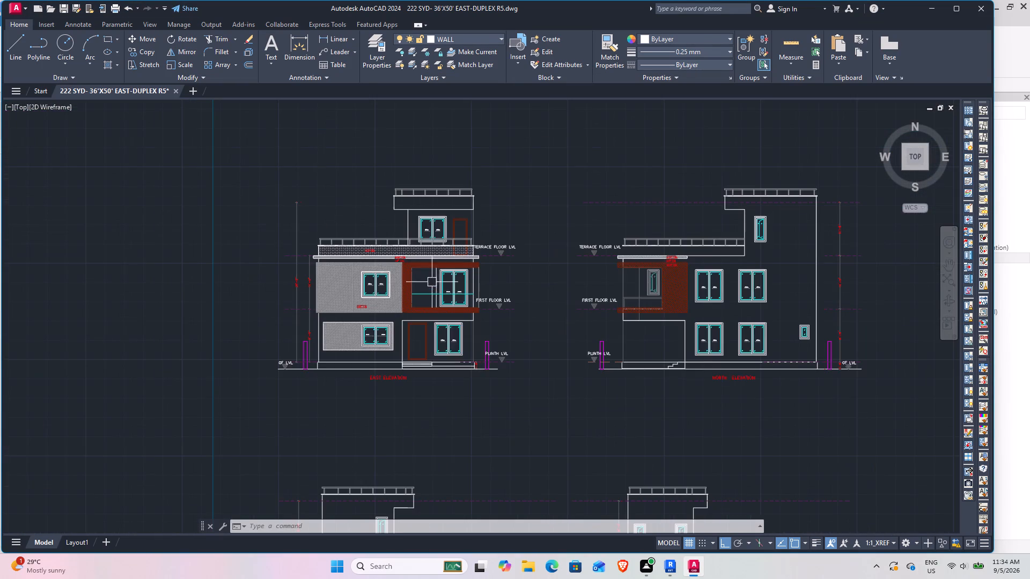
{"action": "middle_click_drag", "start_coordinate": [469, 360], "coordinate": [371, 288]}
{"action": "scroll", "coordinate": [339, 269], "scroll_direction": "up", "scroll_amount": 3}
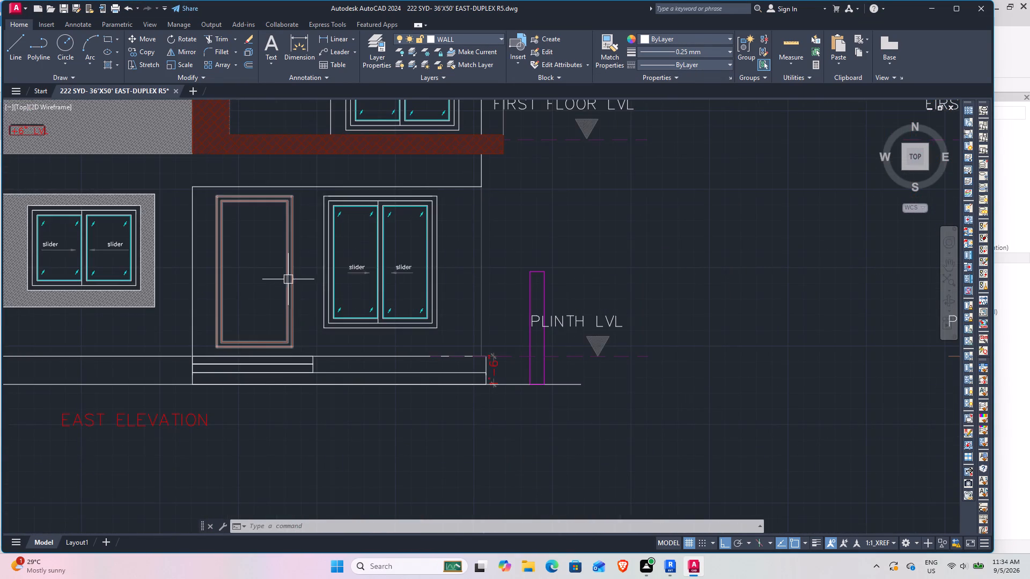
{"action": "scroll", "coordinate": [285, 278], "scroll_direction": "down", "scroll_amount": 2}
{"action": "middle_click_drag", "start_coordinate": [217, 300], "coordinate": [318, 379]}
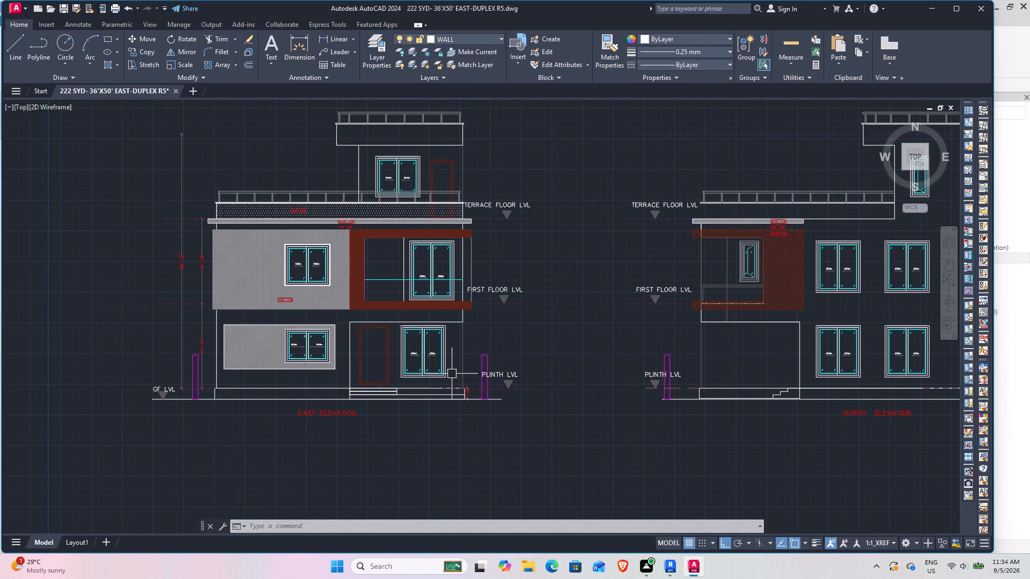
{"action": "scroll", "coordinate": [444, 357], "scroll_direction": "up", "scroll_amount": 3}
{"action": "scroll", "coordinate": [363, 313], "scroll_direction": "down", "scroll_amount": 2}
{"action": "scroll", "coordinate": [366, 219], "scroll_direction": "up", "scroll_amount": 2}
{"action": "left_click", "coordinate": [298, 48]}
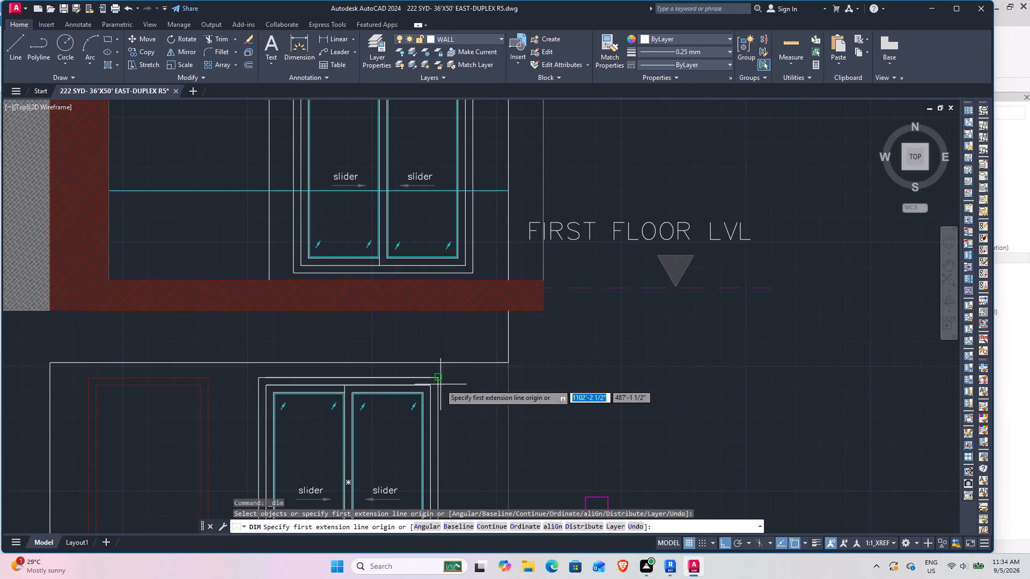
{"action": "left_click", "coordinate": [440, 384]}
{"action": "middle_click_drag", "start_coordinate": [466, 470], "coordinate": [457, 310]}
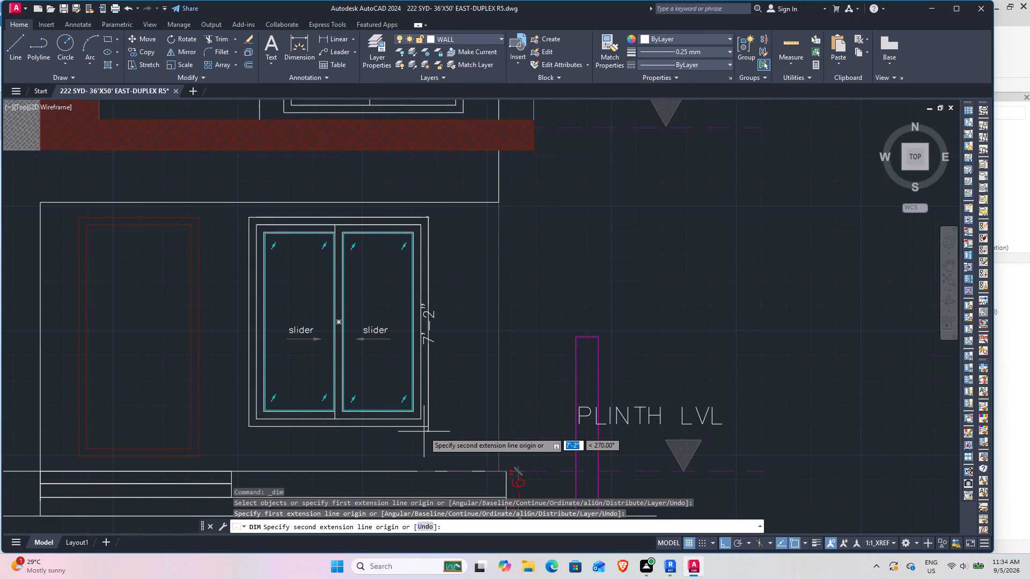
{"action": "key", "text": "Escape"}
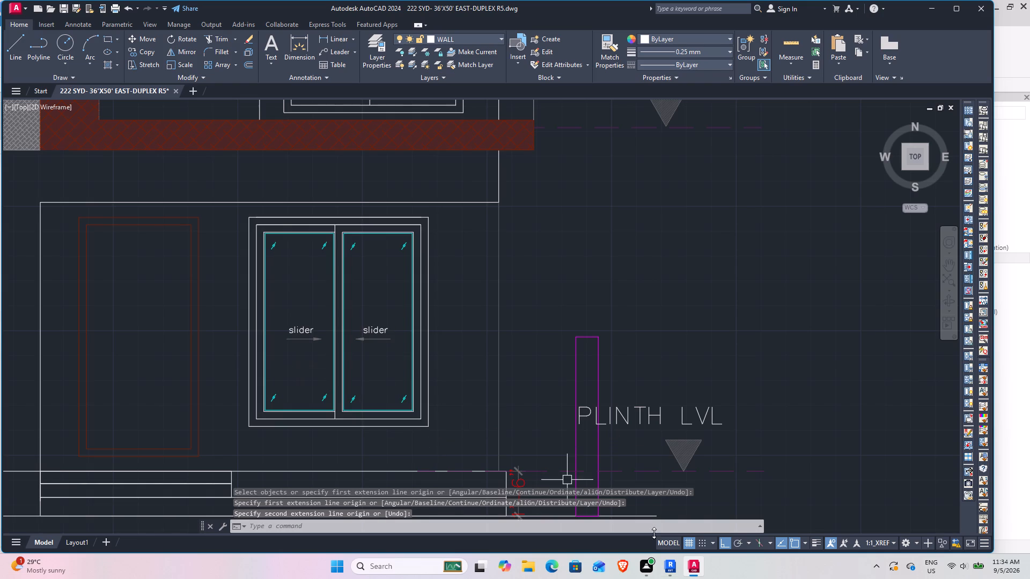
Return to Revit, start placing a window, and open the US library's Windows folder for loading a family.
{"action": "left_click", "coordinate": [668, 573]}
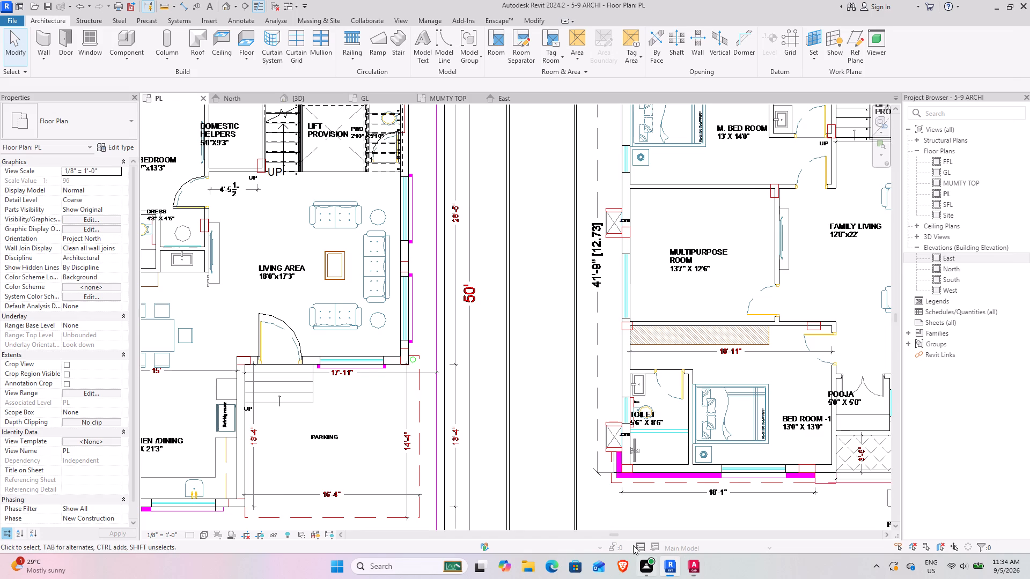
{"action": "scroll", "coordinate": [385, 362], "scroll_direction": "down", "scroll_amount": 3}
{"action": "middle_click_drag", "start_coordinate": [379, 339], "coordinate": [445, 427]}
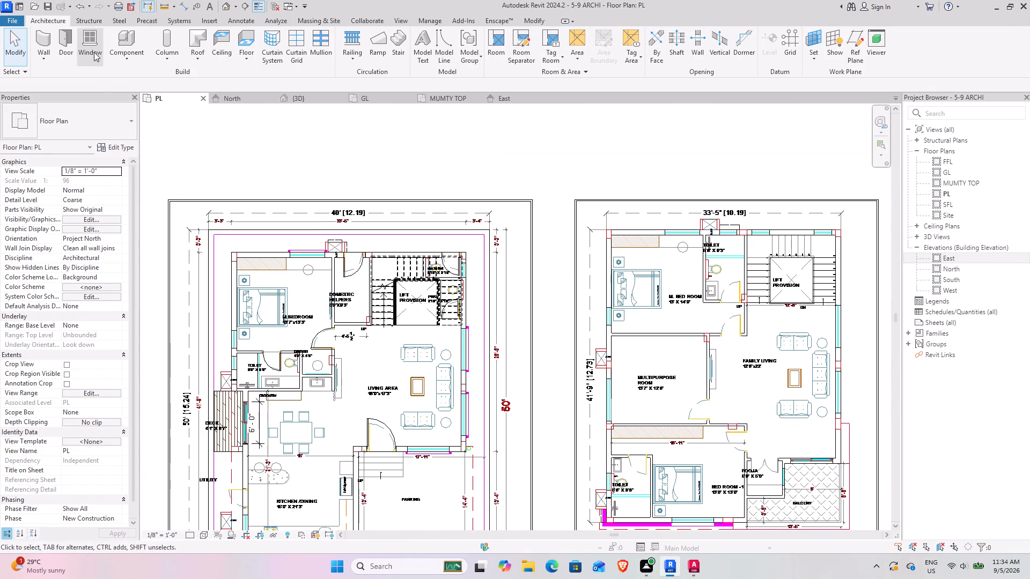
{"action": "left_click", "coordinate": [84, 48]}
{"action": "left_click", "coordinate": [468, 35]}
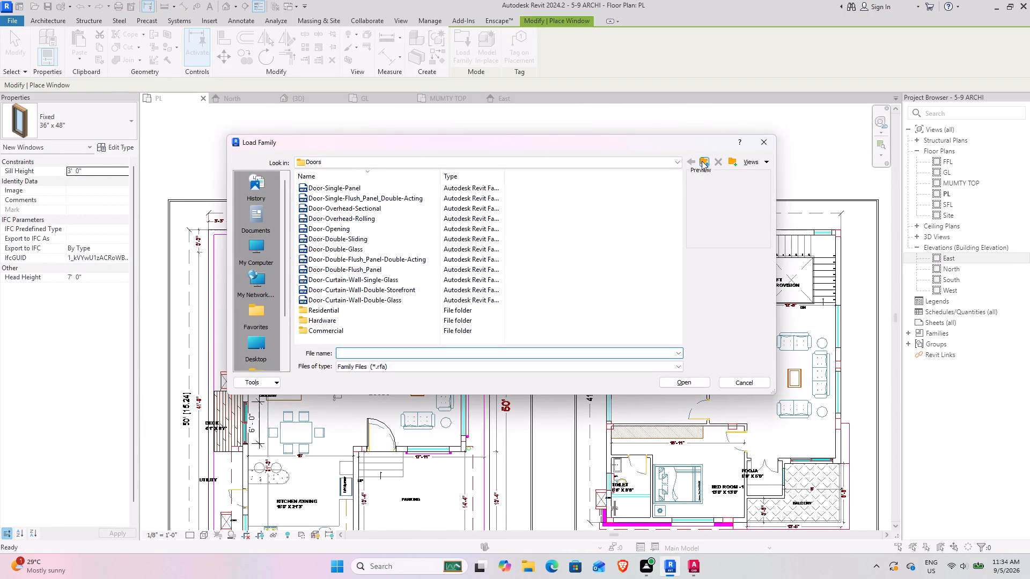
{"action": "left_click", "coordinate": [703, 159]}
{"action": "double_click", "coordinate": [343, 197]}
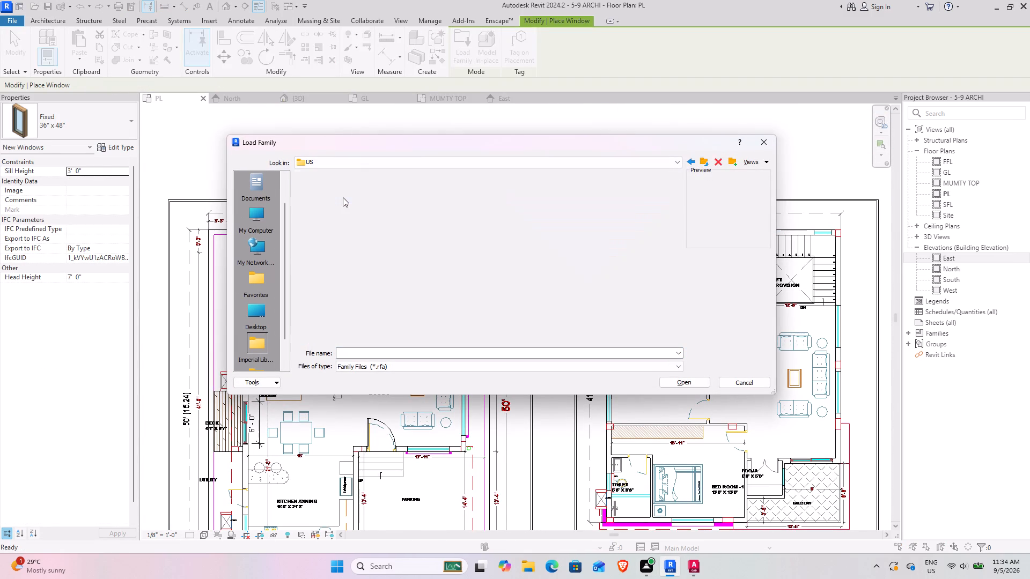
Look through the window families in the Windows folder for a suitable sliding type.
{"action": "scroll", "coordinate": [343, 197], "scroll_direction": "up", "scroll_amount": 10, "text": "ctrl"}
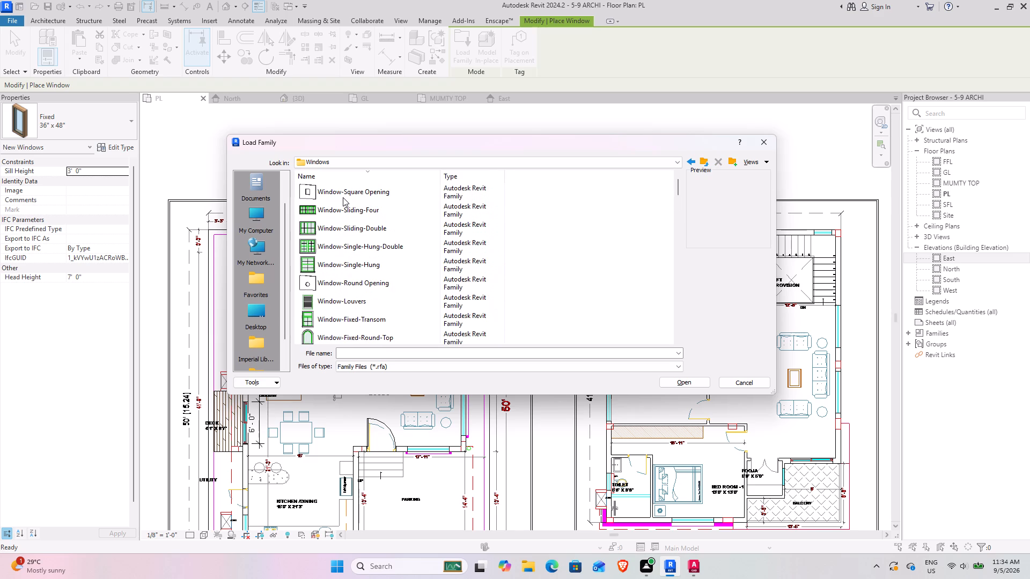
{"action": "scroll", "coordinate": [343, 197], "scroll_direction": "down", "scroll_amount": 2}
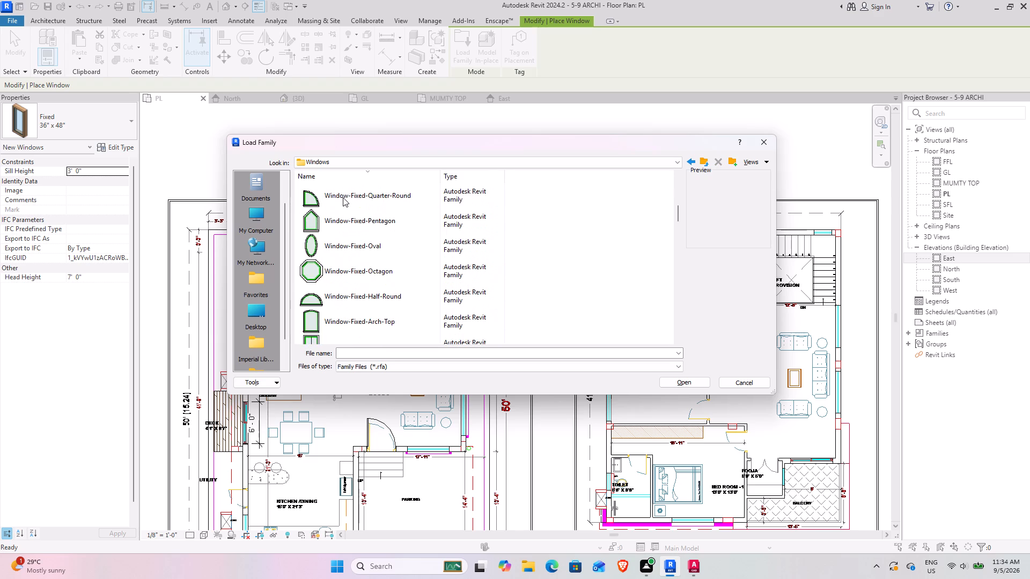
{"action": "scroll", "coordinate": [343, 197], "scroll_direction": "down", "scroll_amount": 2}
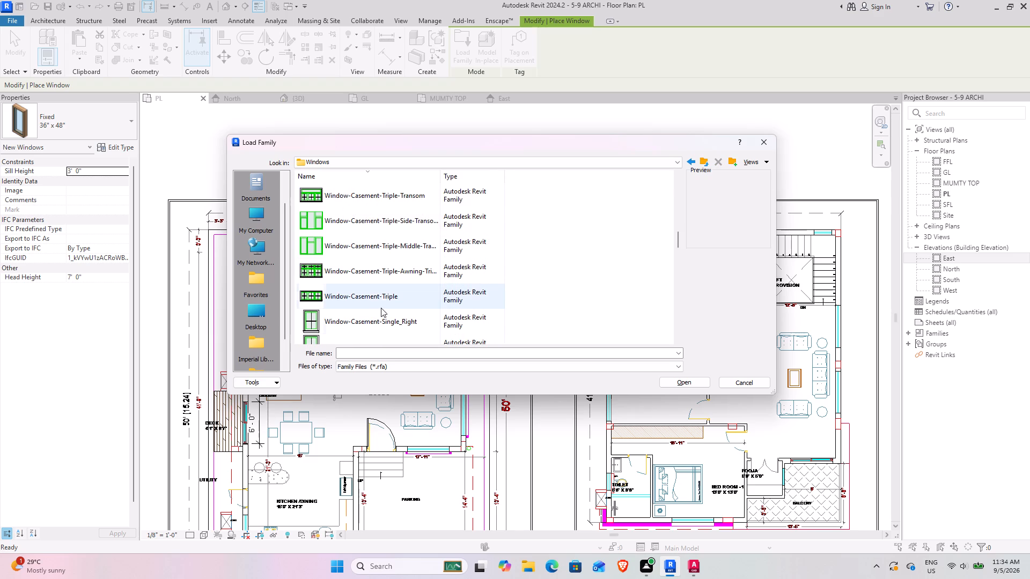
{"action": "scroll", "coordinate": [372, 270], "scroll_direction": "down", "scroll_amount": 1}
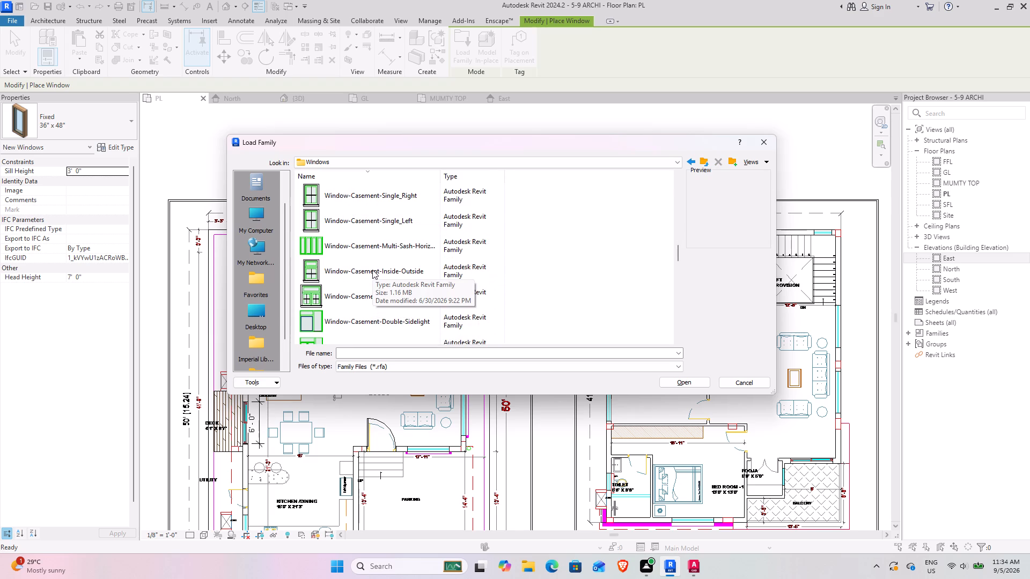
{"action": "scroll", "coordinate": [372, 270], "scroll_direction": "down", "scroll_amount": 1}
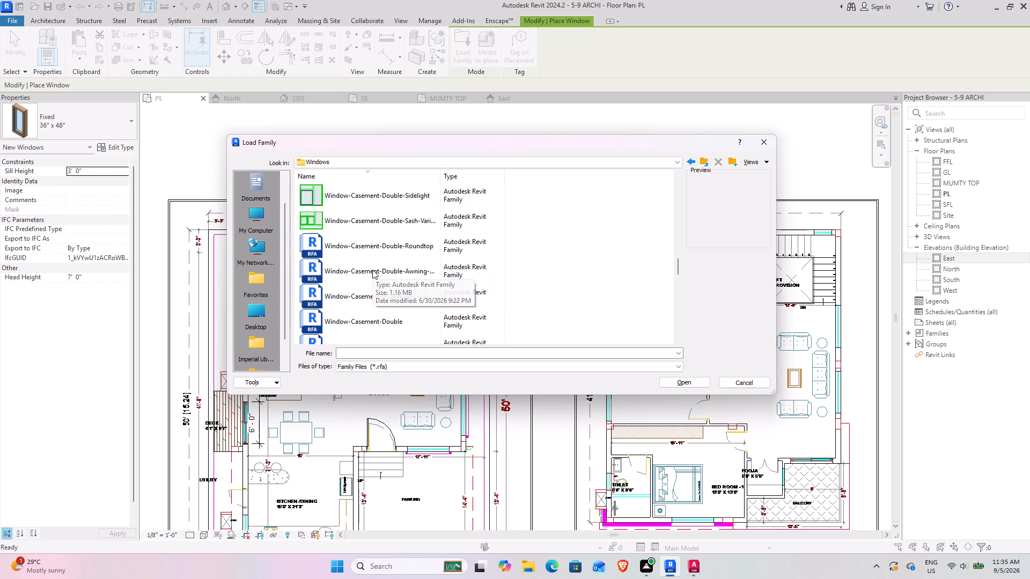
{"action": "scroll", "coordinate": [372, 270], "scroll_direction": "down", "scroll_amount": 1}
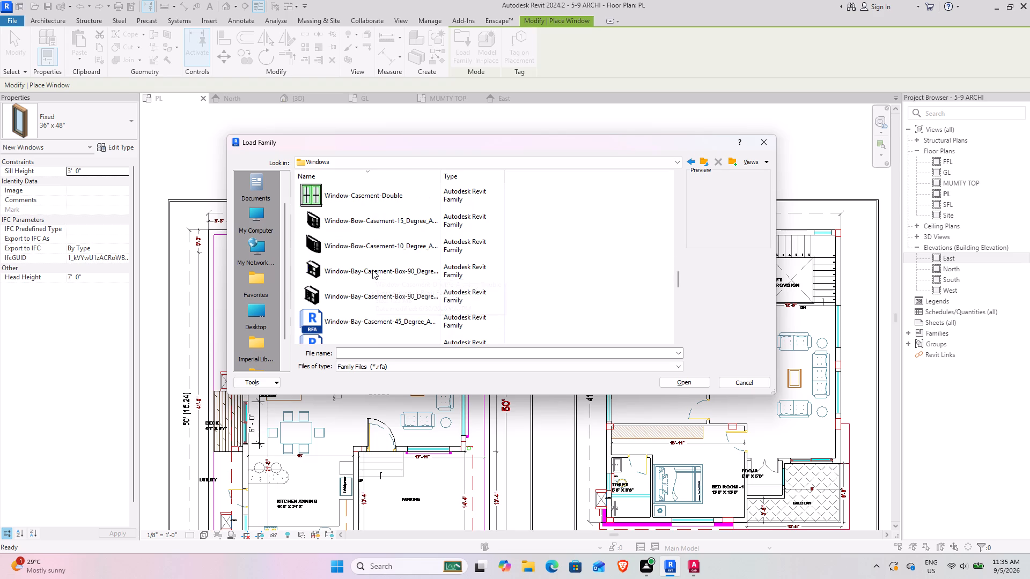
{"action": "scroll", "coordinate": [372, 270], "scroll_direction": "down", "scroll_amount": 1}
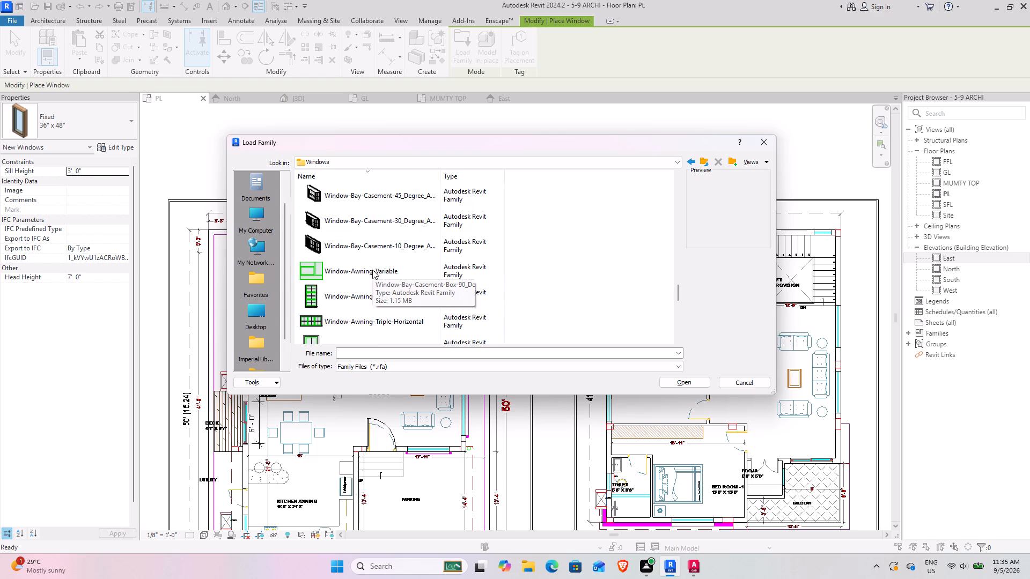
{"action": "scroll", "coordinate": [372, 270], "scroll_direction": "down", "scroll_amount": 1}
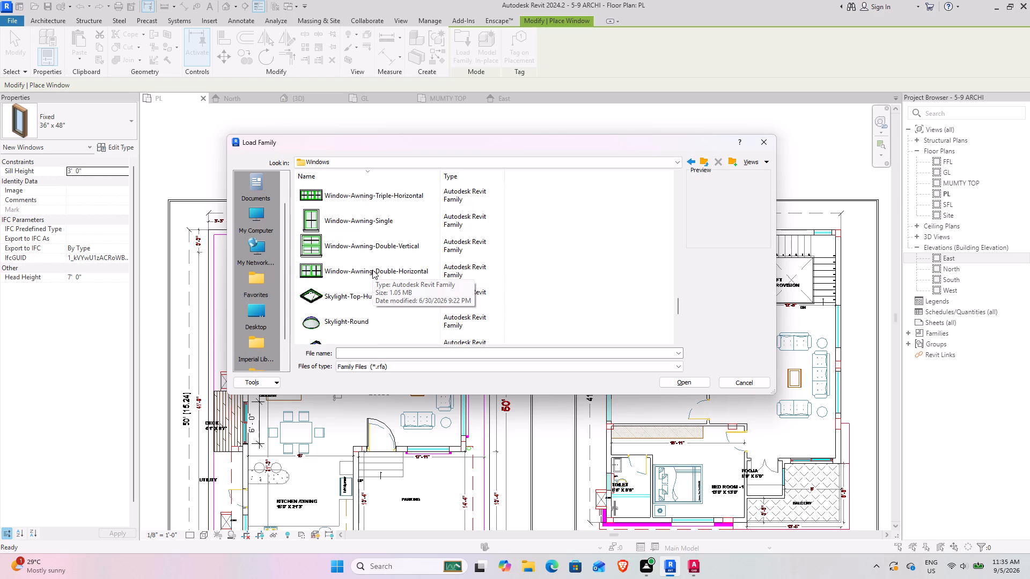
{"action": "scroll", "coordinate": [372, 270], "scroll_direction": "down", "scroll_amount": 1}
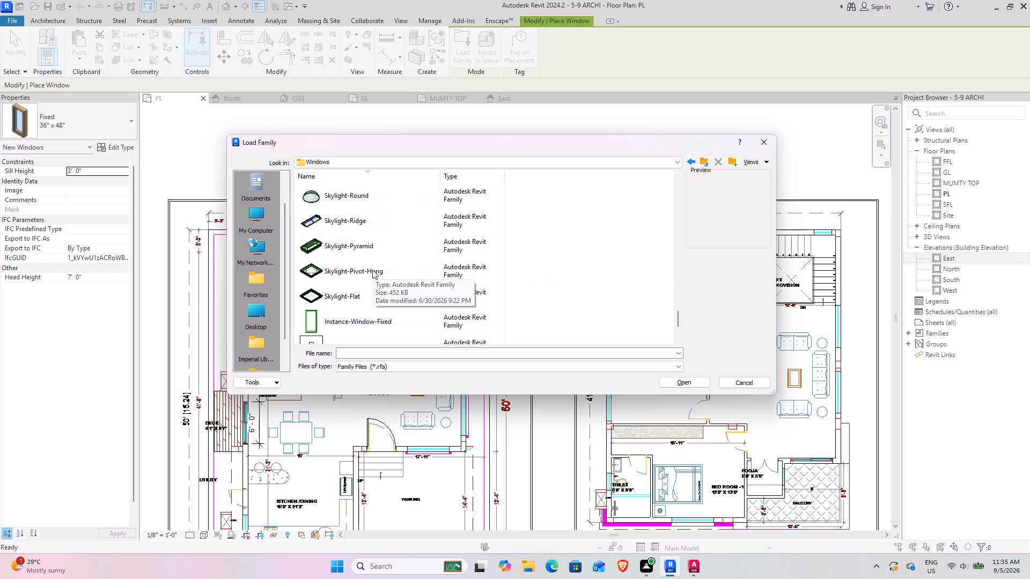
{"action": "scroll", "coordinate": [372, 270], "scroll_direction": "down", "scroll_amount": 3}
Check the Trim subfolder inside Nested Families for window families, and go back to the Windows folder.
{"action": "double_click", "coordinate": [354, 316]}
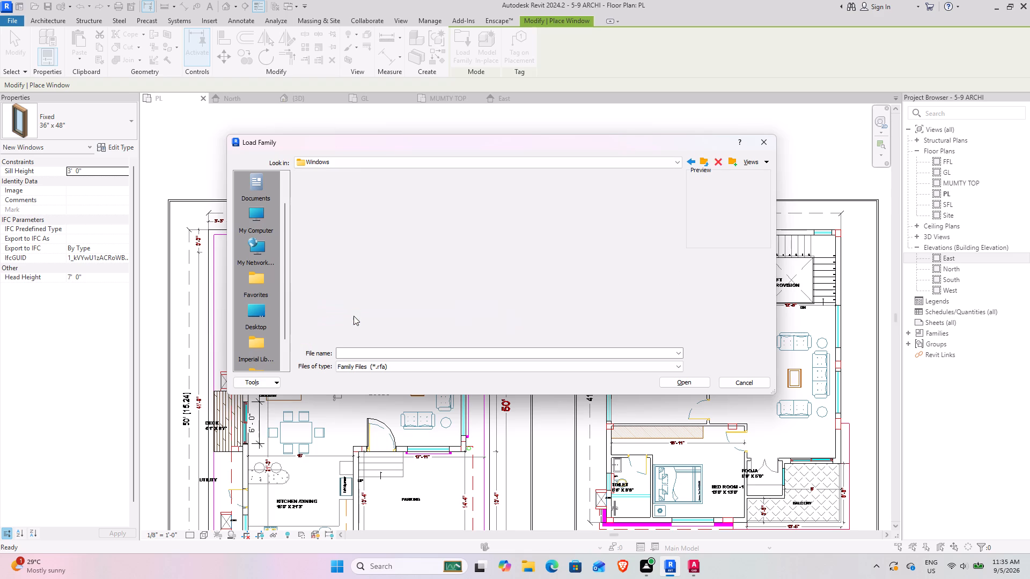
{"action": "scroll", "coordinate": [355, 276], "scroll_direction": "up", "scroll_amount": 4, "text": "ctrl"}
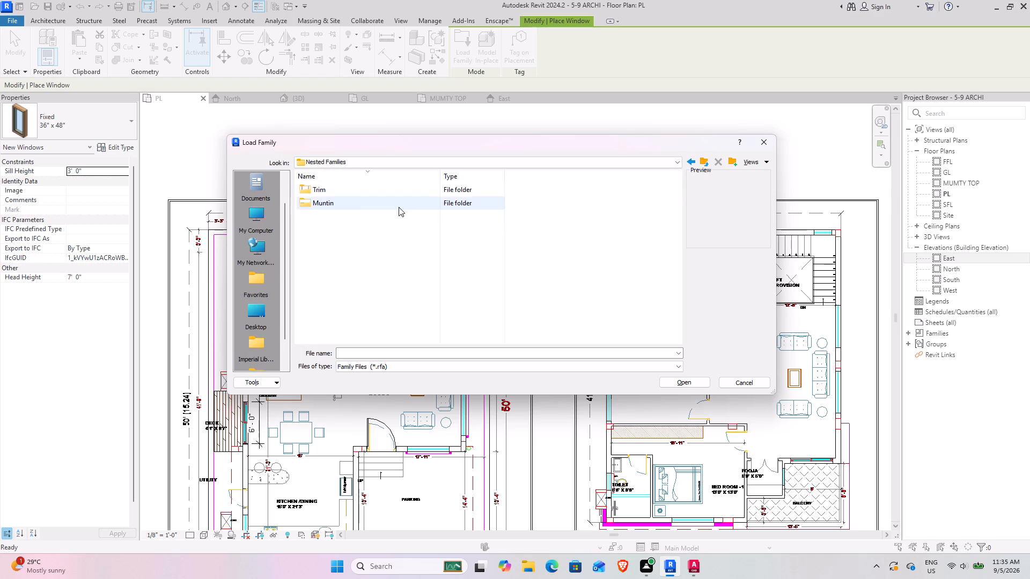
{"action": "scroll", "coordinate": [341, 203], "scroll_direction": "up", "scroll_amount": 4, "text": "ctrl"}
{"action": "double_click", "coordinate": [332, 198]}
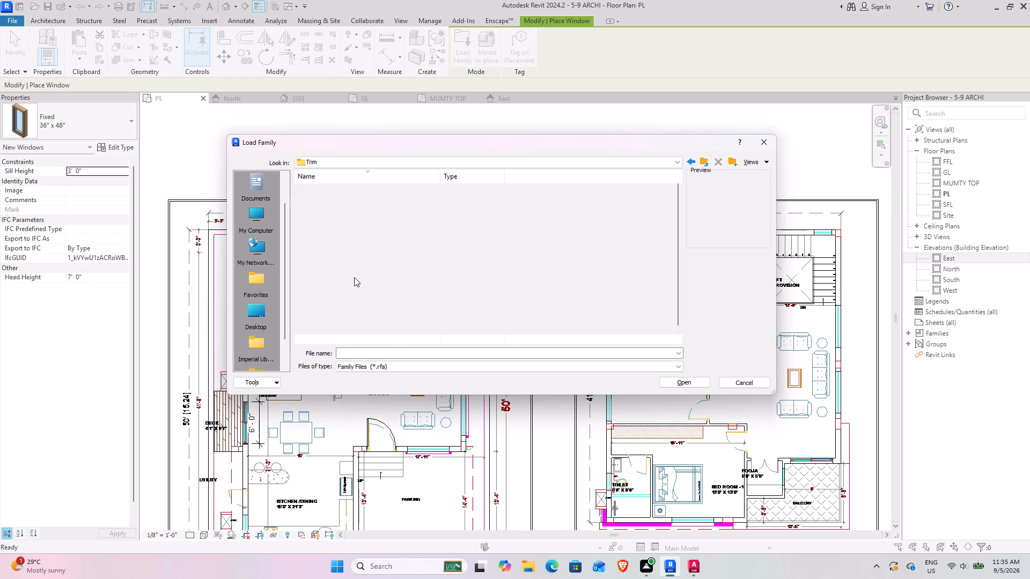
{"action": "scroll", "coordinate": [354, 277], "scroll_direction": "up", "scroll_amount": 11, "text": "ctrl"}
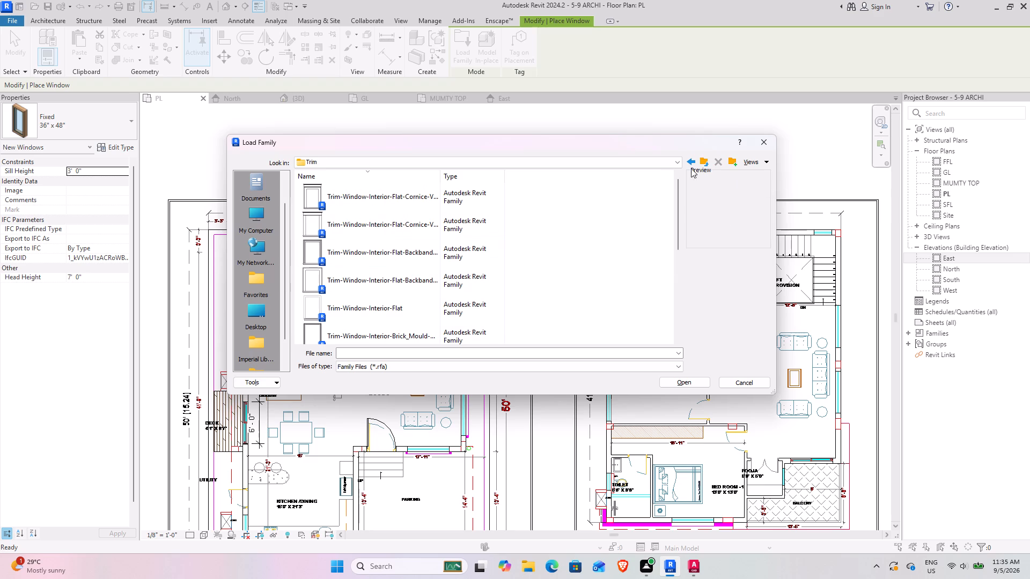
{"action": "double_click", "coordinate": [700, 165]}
Load the Window-Sliding-Double family from the Windows folder with the 72" x 60" type.
{"action": "scroll", "coordinate": [318, 297], "scroll_direction": "up", "scroll_amount": 2}
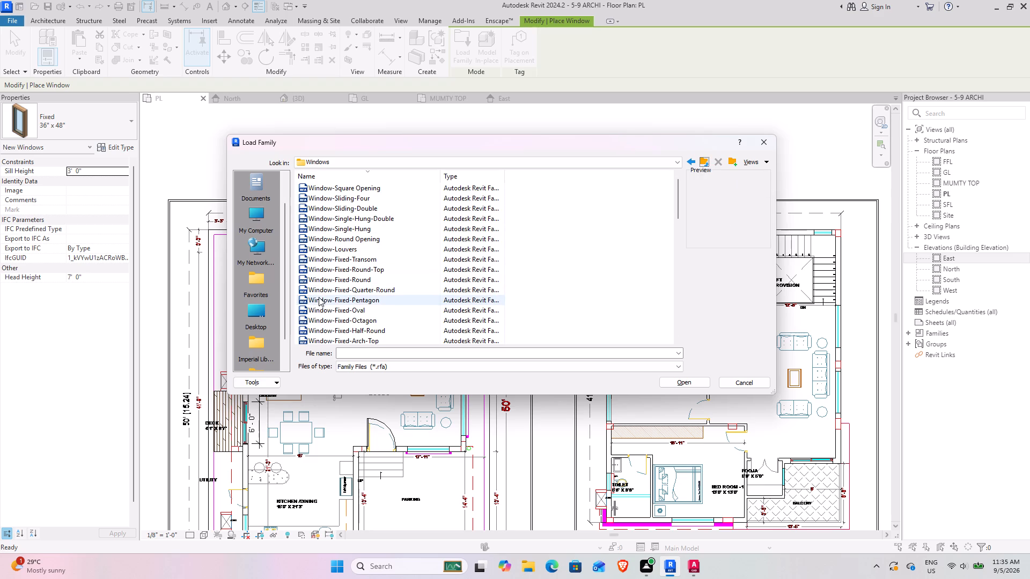
{"action": "scroll", "coordinate": [319, 297], "scroll_direction": "up", "scroll_amount": 2}
{"action": "scroll", "coordinate": [323, 294], "scroll_direction": "up", "scroll_amount": 19, "text": "ctrl"}
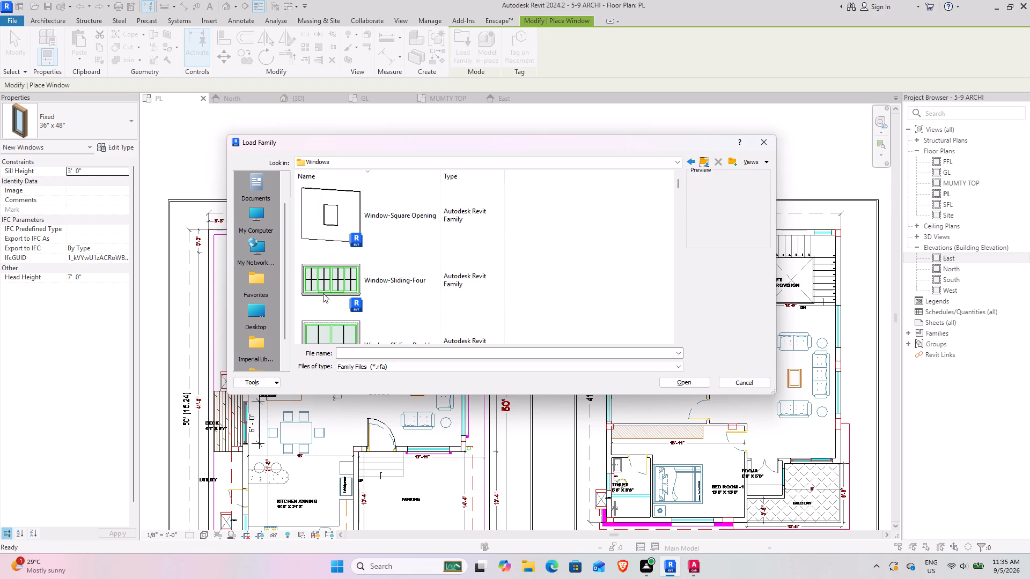
{"action": "scroll", "coordinate": [323, 293], "scroll_direction": "up", "scroll_amount": 3}
{"action": "scroll", "coordinate": [315, 271], "scroll_direction": "down", "scroll_amount": 1}
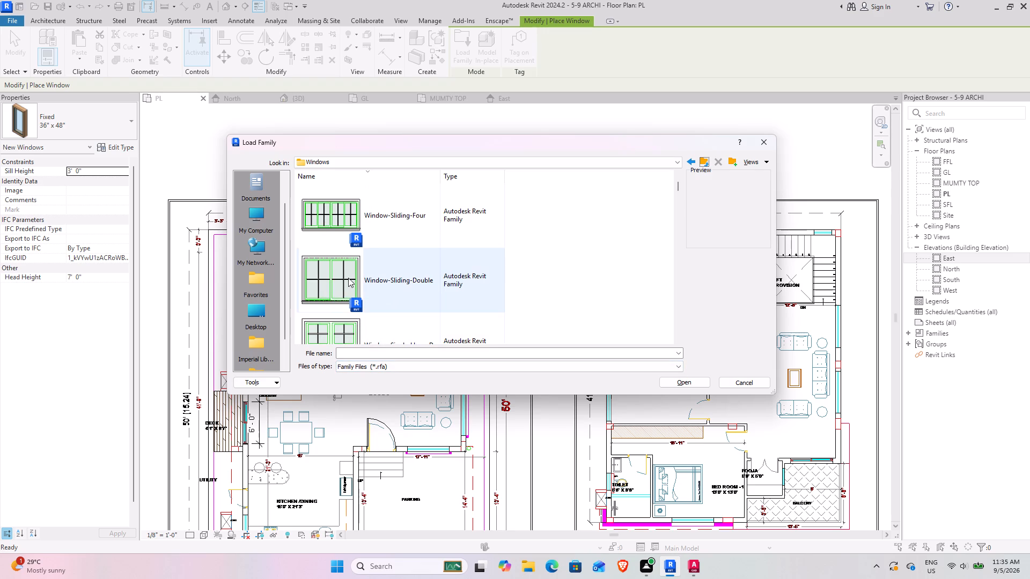
{"action": "left_click", "coordinate": [403, 283]}
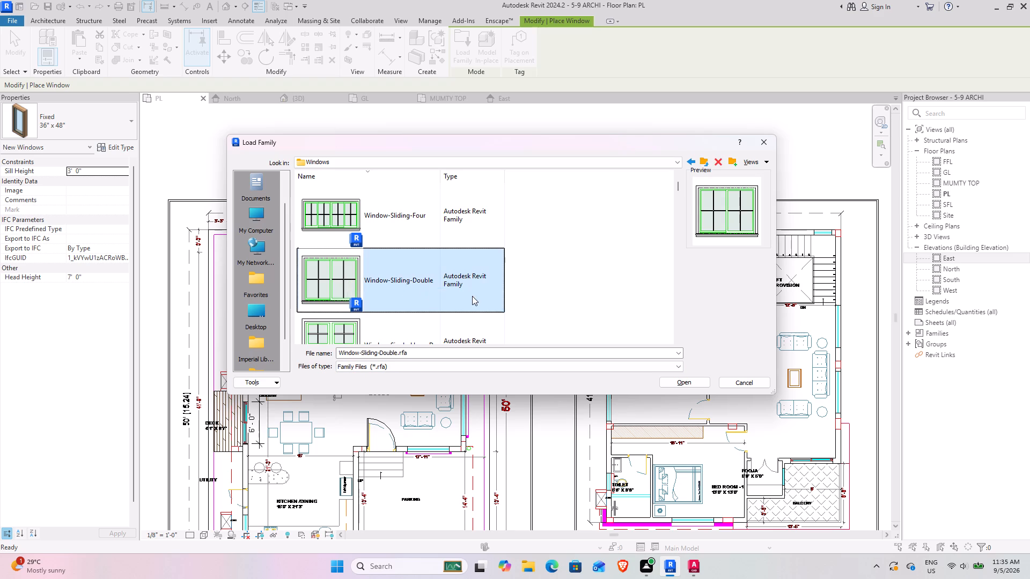
{"action": "left_click", "coordinate": [686, 382]}
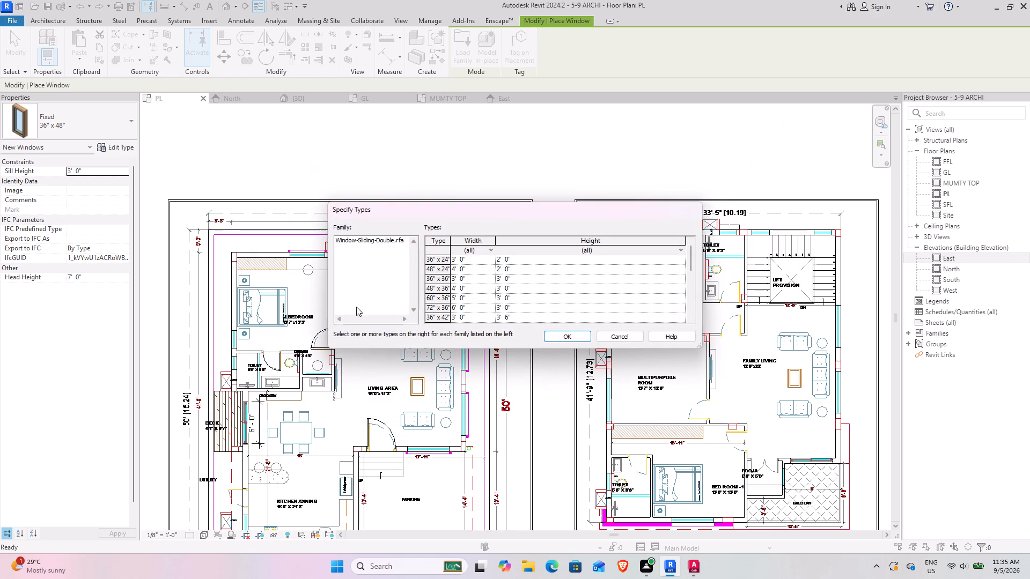
{"action": "scroll", "coordinate": [452, 280], "scroll_direction": "down", "scroll_amount": 4}
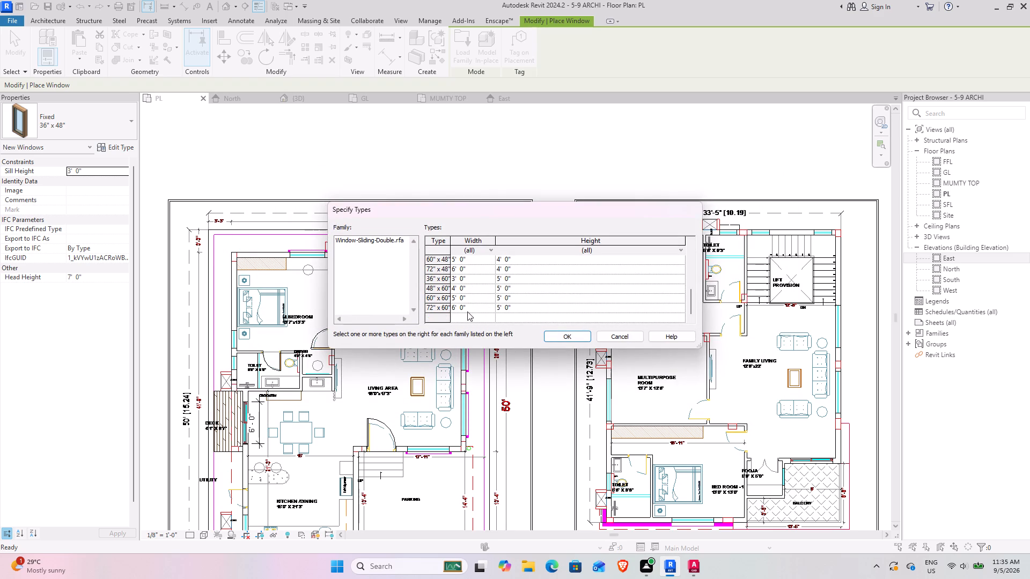
{"action": "left_click", "coordinate": [467, 311]}
{"action": "left_click", "coordinate": [563, 336]}
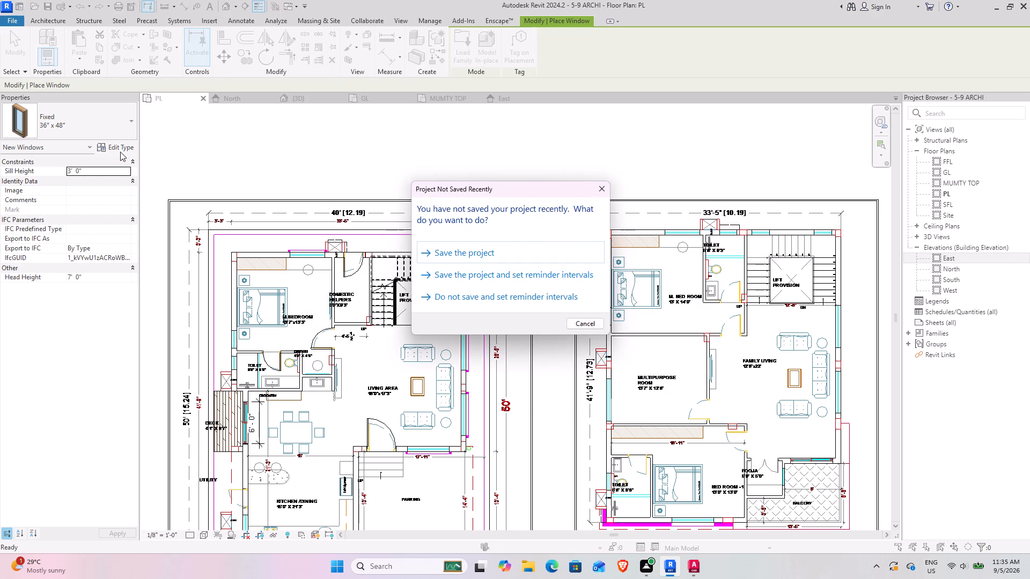
Save the project.
{"action": "left_click", "coordinate": [489, 250]}
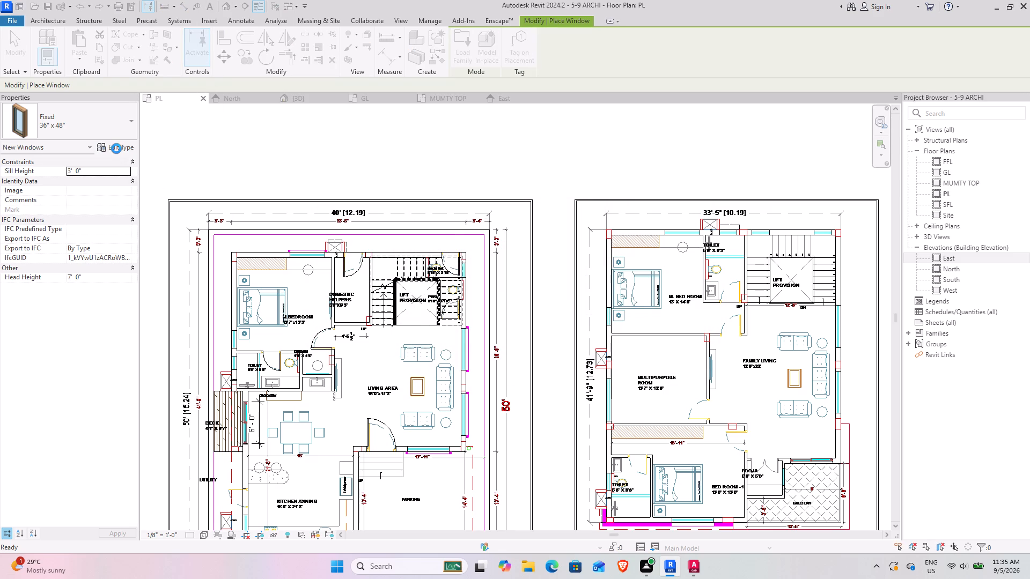
Duplicate the 72" x 60" sliding window type and rename the copy 6'X7'.
{"action": "left_click", "coordinate": [116, 149]}
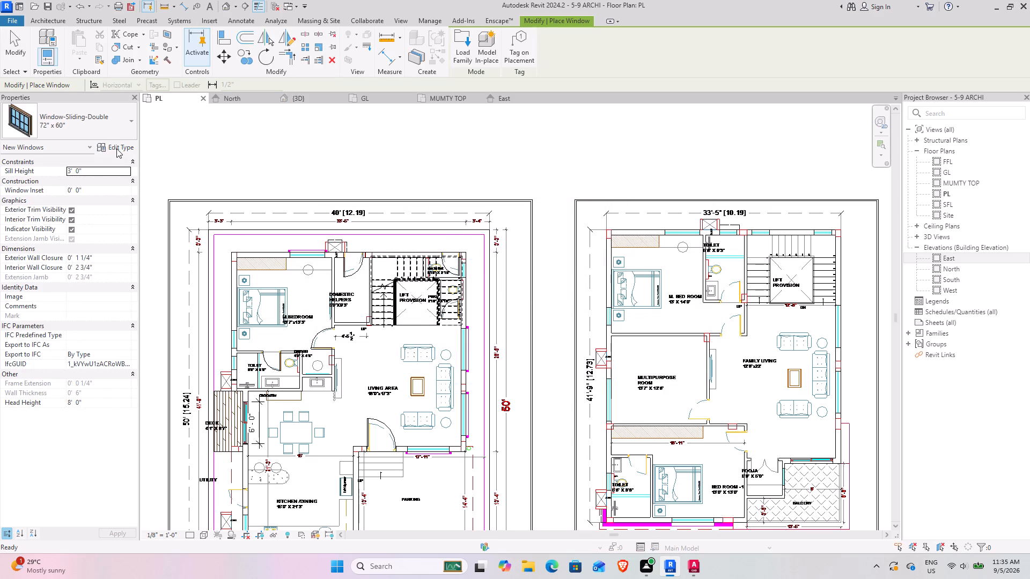
{"action": "scroll", "coordinate": [556, 377], "scroll_direction": "down", "scroll_amount": 3}
{"action": "scroll", "coordinate": [523, 325], "scroll_direction": "up", "scroll_amount": 1}
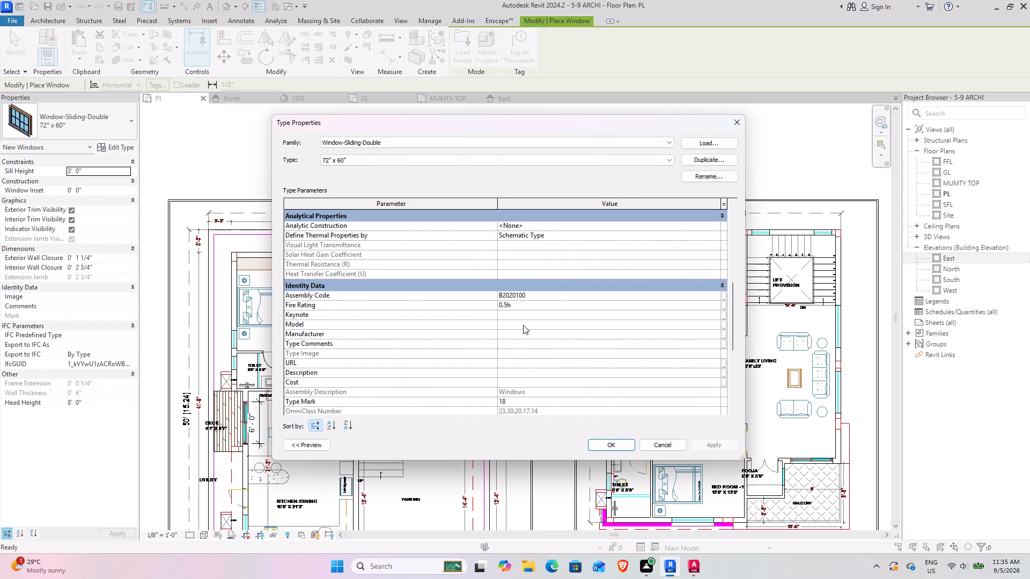
{"action": "scroll", "coordinate": [509, 325], "scroll_direction": "up", "scroll_amount": 1}
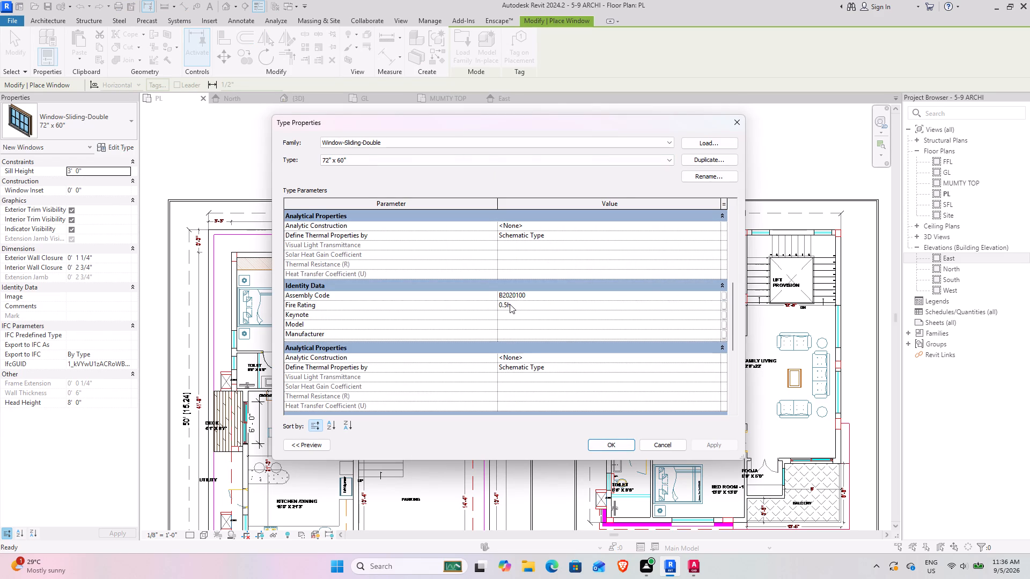
{"action": "left_click", "coordinate": [715, 163]}
{"action": "left_click", "coordinate": [520, 315]}
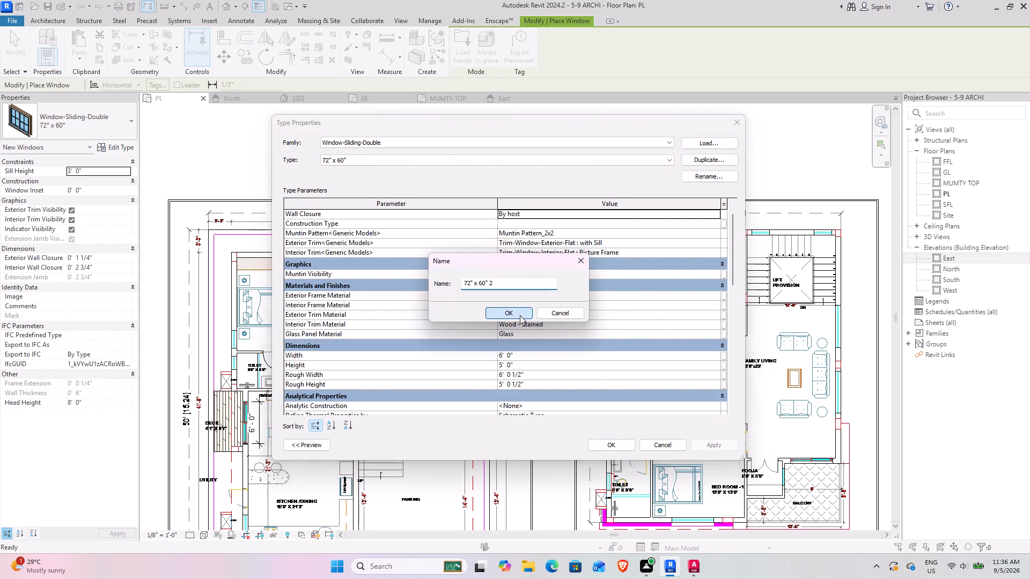
{"action": "left_click", "coordinate": [712, 174]}
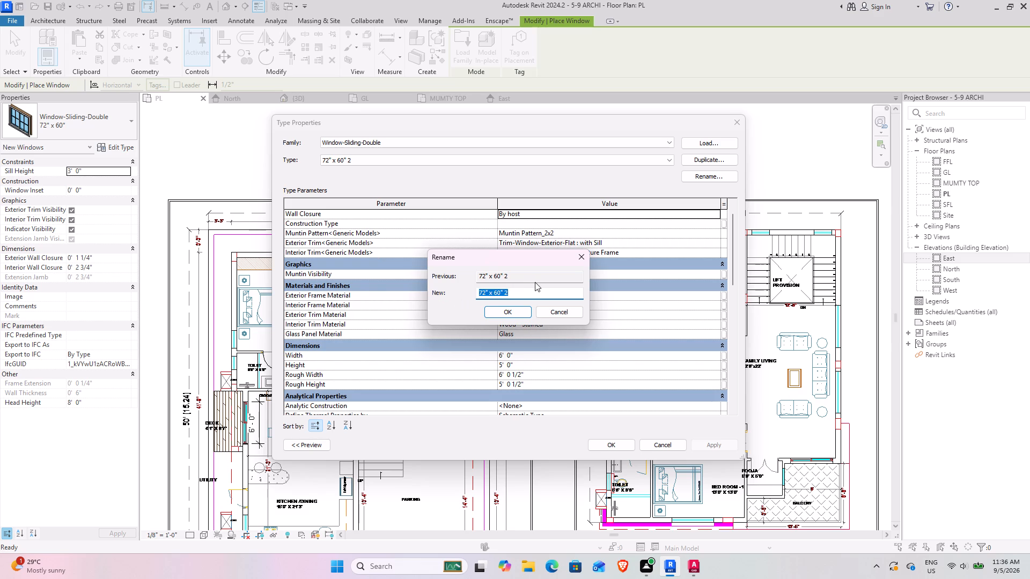
{"action": "key", "text": "6"}
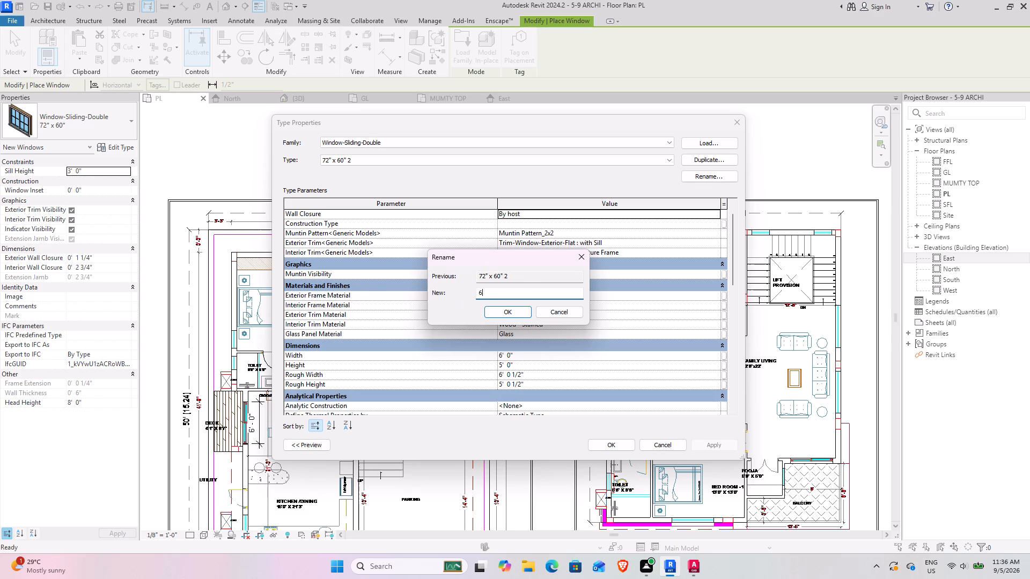
{"action": "type", "text": "'X7"}
{"action": "key", "text": "apostrophe"}
{"action": "key", "text": "Return"}
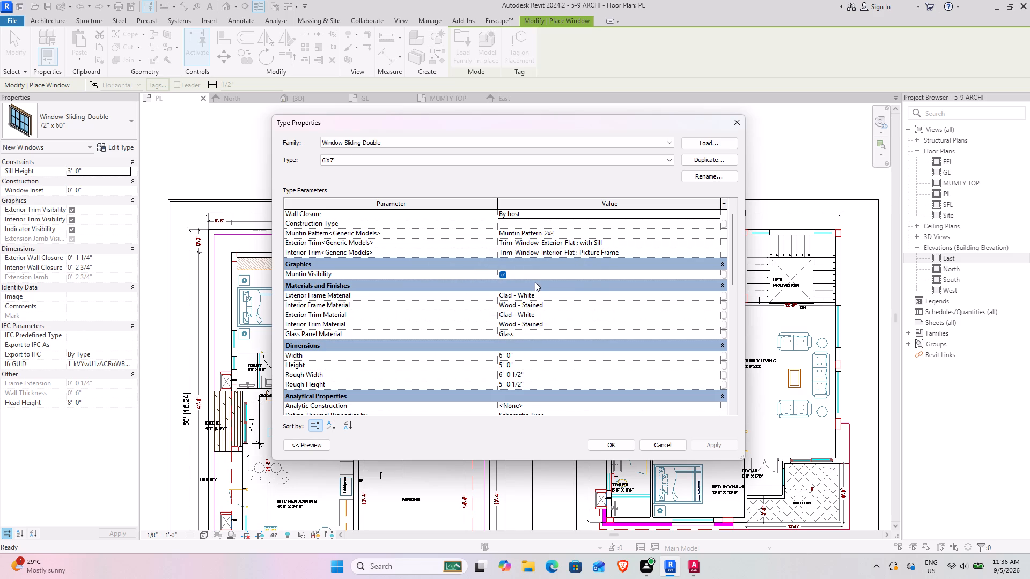
Set the height of the 6'X7' window type to 7' and apply the type changes.
{"action": "left_click", "coordinate": [524, 364]}
{"action": "key", "text": "7"}
{"action": "key", "text": "Return"}
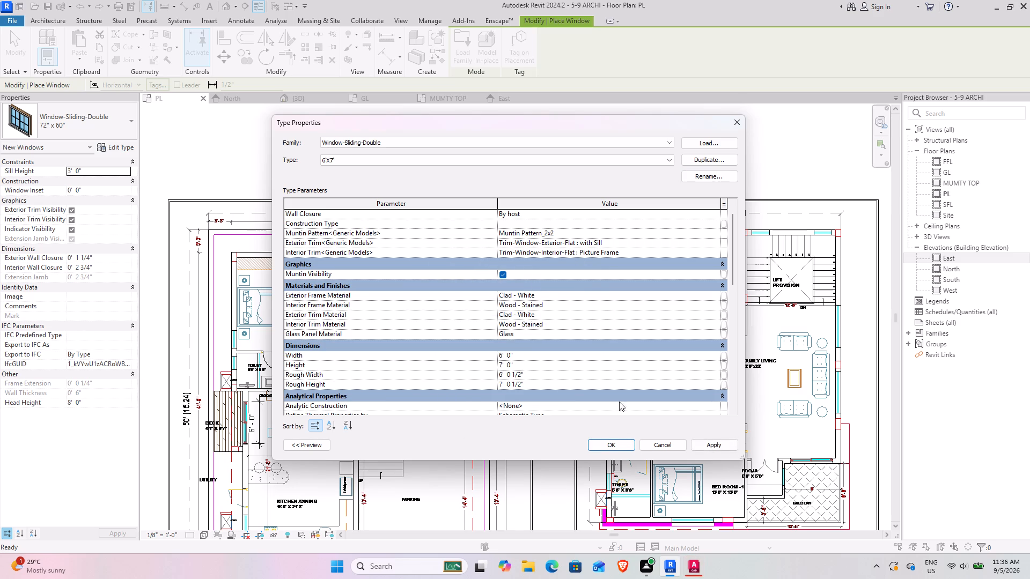
{"action": "left_click", "coordinate": [719, 446]}
{"action": "left_click", "coordinate": [609, 446]}
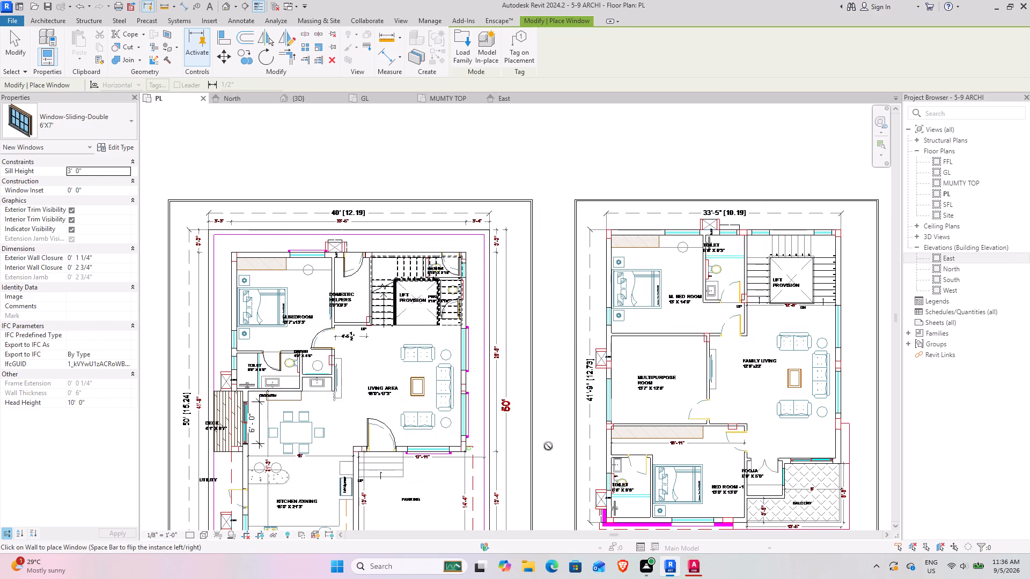
Place 6'X7' sliding windows on the ground-floor living area's openings: two in the side wall and one beside the entrance door.
{"action": "scroll", "coordinate": [465, 414], "scroll_direction": "up", "scroll_amount": 11}
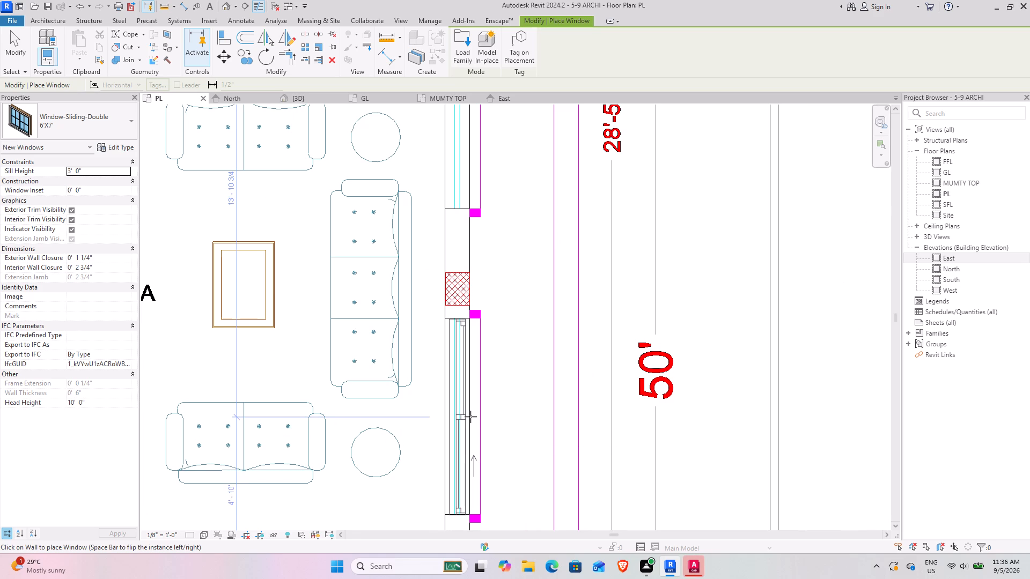
{"action": "left_click", "coordinate": [470, 417]}
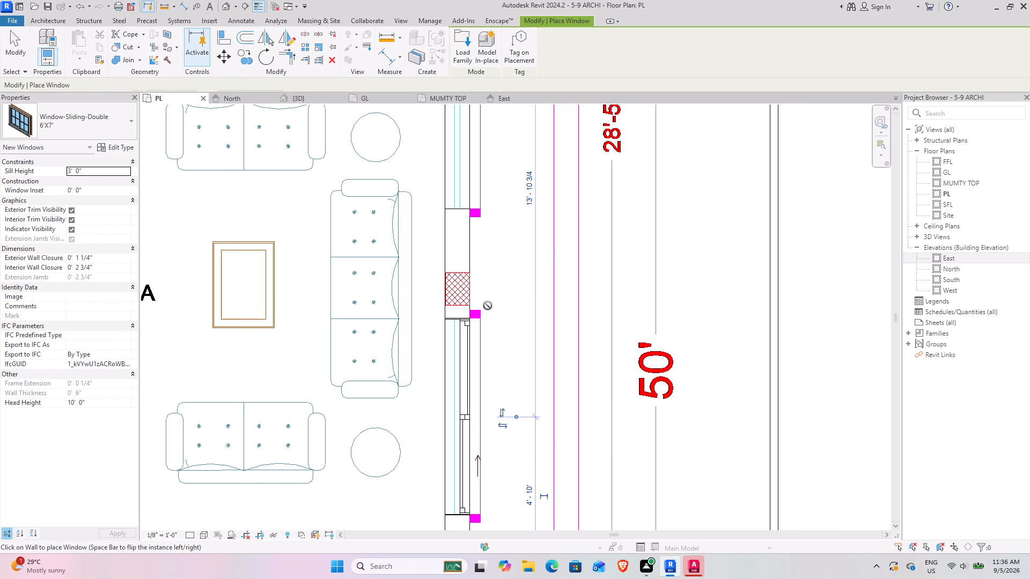
{"action": "middle_click_drag", "start_coordinate": [487, 302], "coordinate": [476, 533]}
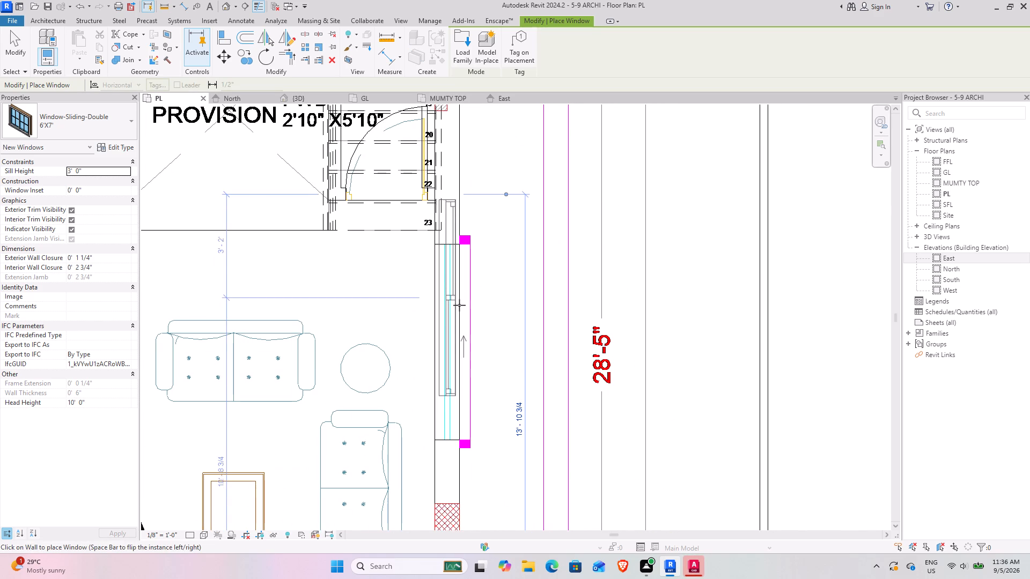
{"action": "left_click", "coordinate": [459, 342]}
{"action": "scroll", "coordinate": [433, 288], "scroll_direction": "down", "scroll_amount": 4}
{"action": "scroll", "coordinate": [369, 426], "scroll_direction": "down", "scroll_amount": 2}
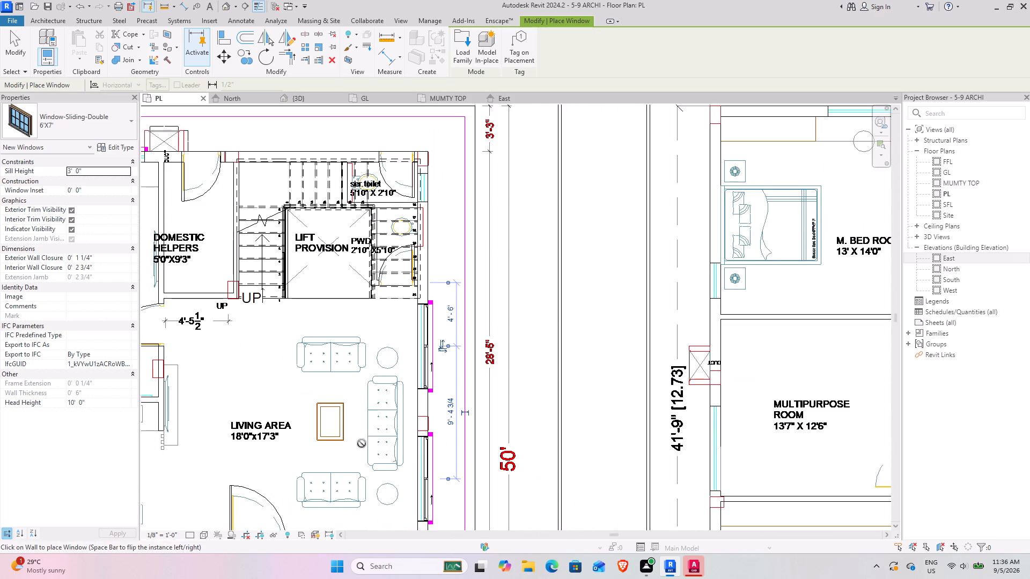
{"action": "middle_click_drag", "start_coordinate": [362, 439], "coordinate": [429, 276]}
{"action": "scroll", "coordinate": [413, 389], "scroll_direction": "up", "scroll_amount": 6}
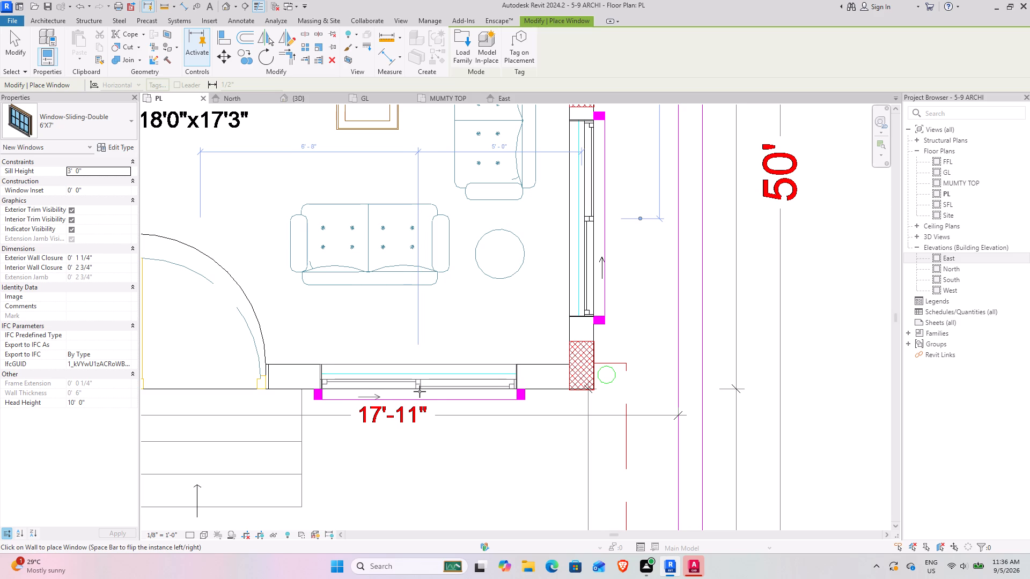
{"action": "left_click", "coordinate": [420, 391]}
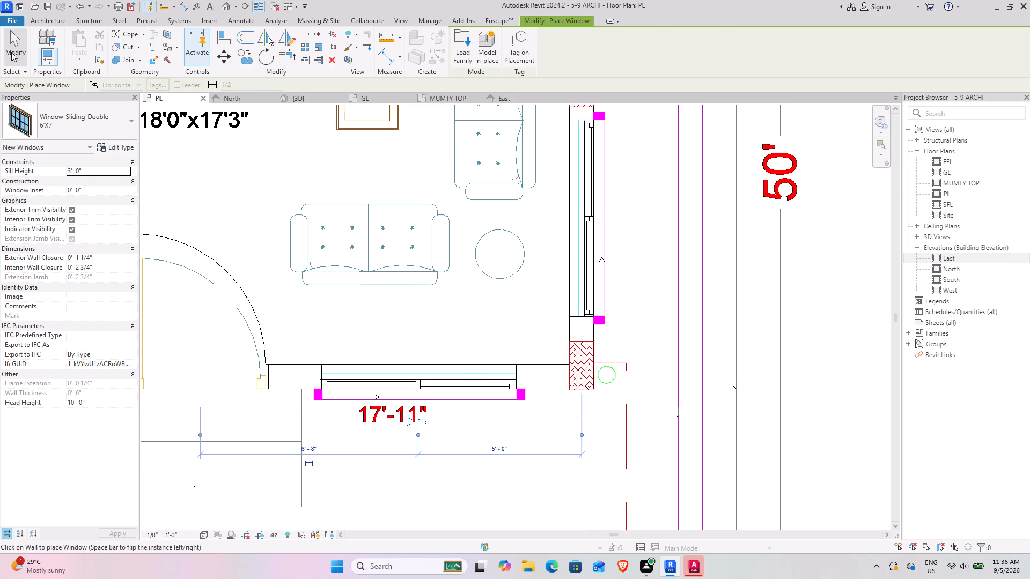
{"action": "left_click", "coordinate": [8, 51]}
Open the 3D view and inspect the newly placed windows on the front and side walls.
{"action": "left_click", "coordinate": [304, 100]}
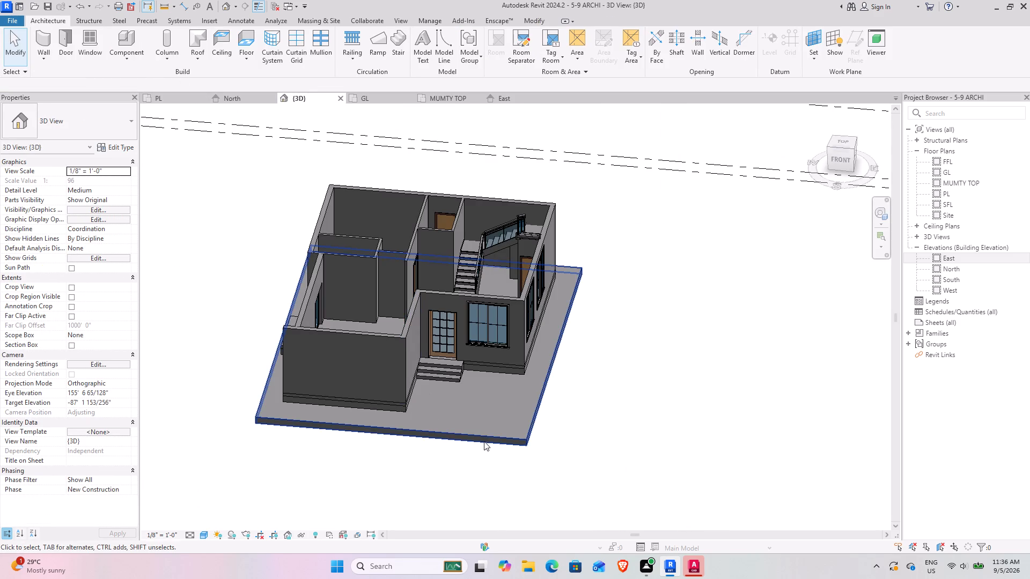
{"action": "middle_click_drag", "start_coordinate": [482, 440], "coordinate": [539, 342], "text": "shift"}
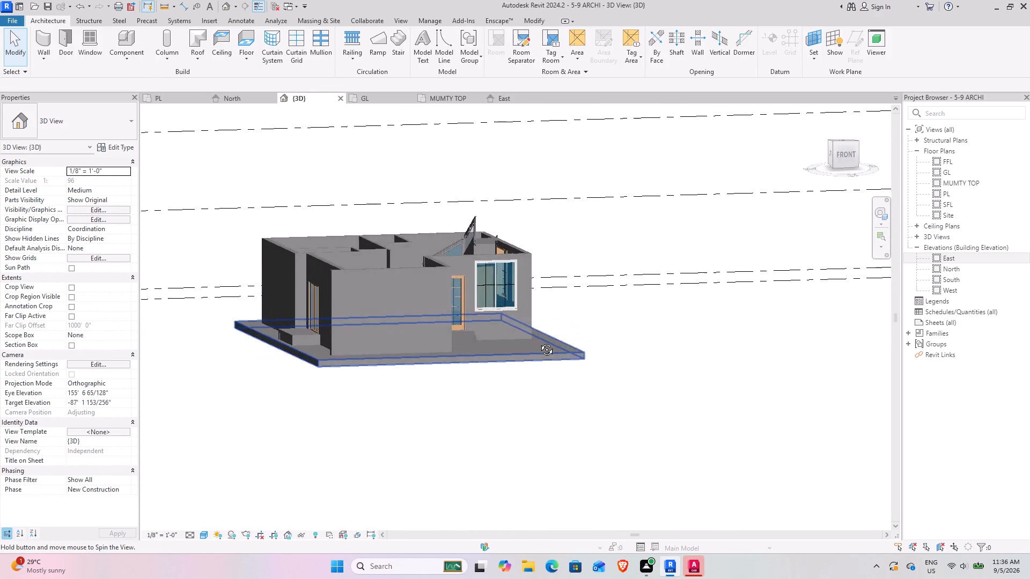
{"action": "middle_click_drag", "start_coordinate": [539, 342], "coordinate": [539, 343], "text": "shift"}
{"action": "middle_click_drag", "start_coordinate": [511, 376], "coordinate": [430, 382], "text": "shift"}
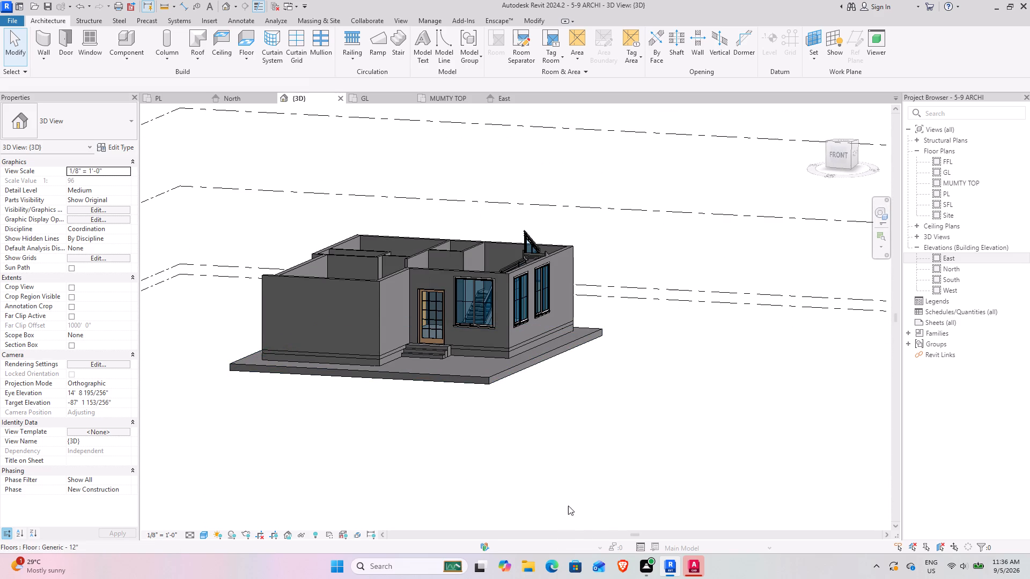
Switch to AutoCAD and measure the East Elevation's sill height from plinth level to the bottom of the sliding window beside the entrance door.
{"action": "left_click", "coordinate": [696, 567]}
{"action": "scroll", "coordinate": [285, 356], "scroll_direction": "down", "scroll_amount": 2}
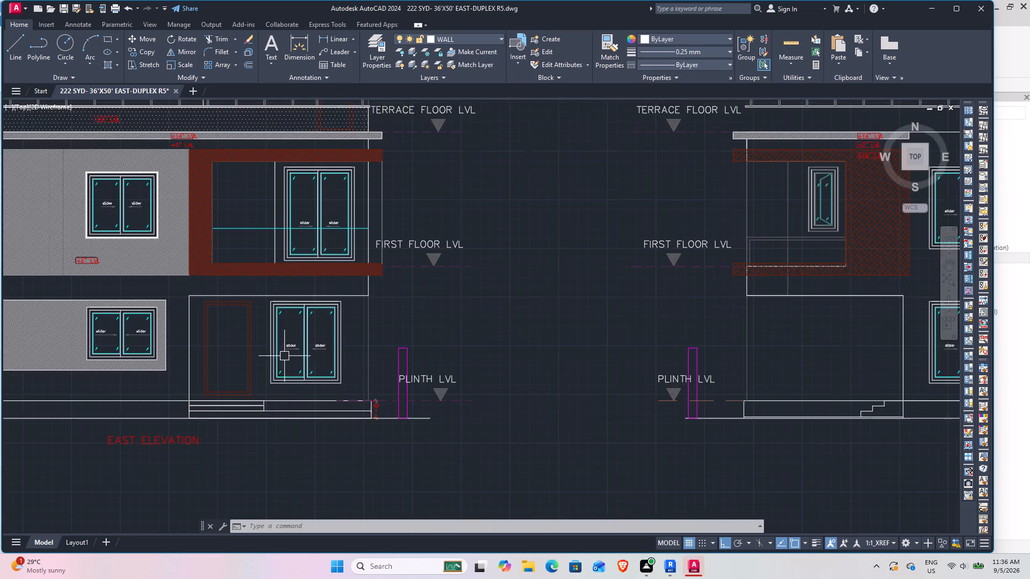
{"action": "middle_click_drag", "start_coordinate": [267, 405], "coordinate": [339, 376]}
{"action": "scroll", "coordinate": [431, 357], "scroll_direction": "up", "scroll_amount": 4}
{"action": "middle_click_drag", "start_coordinate": [277, 388], "coordinate": [473, 346]}
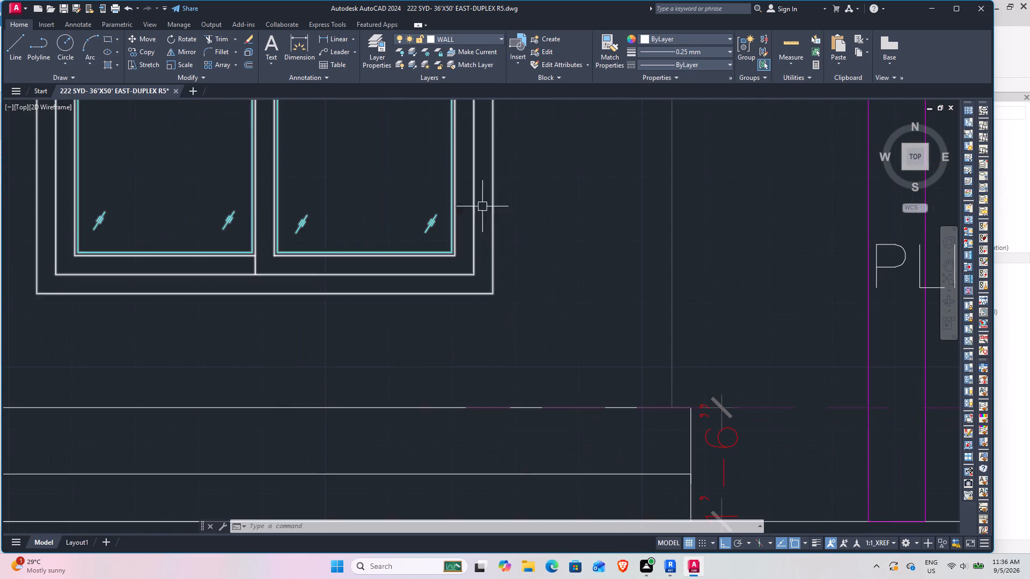
{"action": "left_click", "coordinate": [297, 56]}
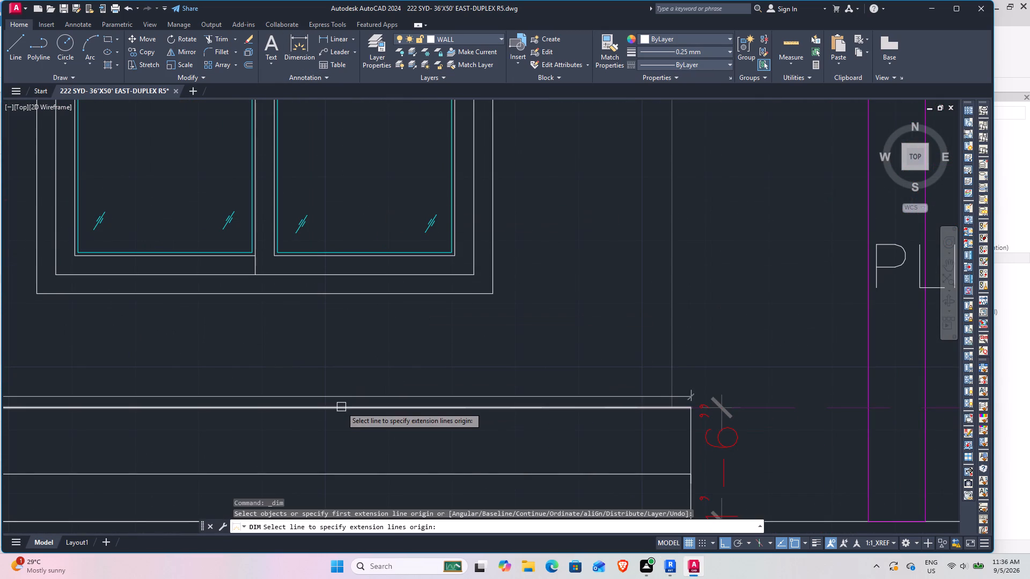
{"action": "left_click", "coordinate": [336, 39]}
{"action": "left_click", "coordinate": [308, 406]}
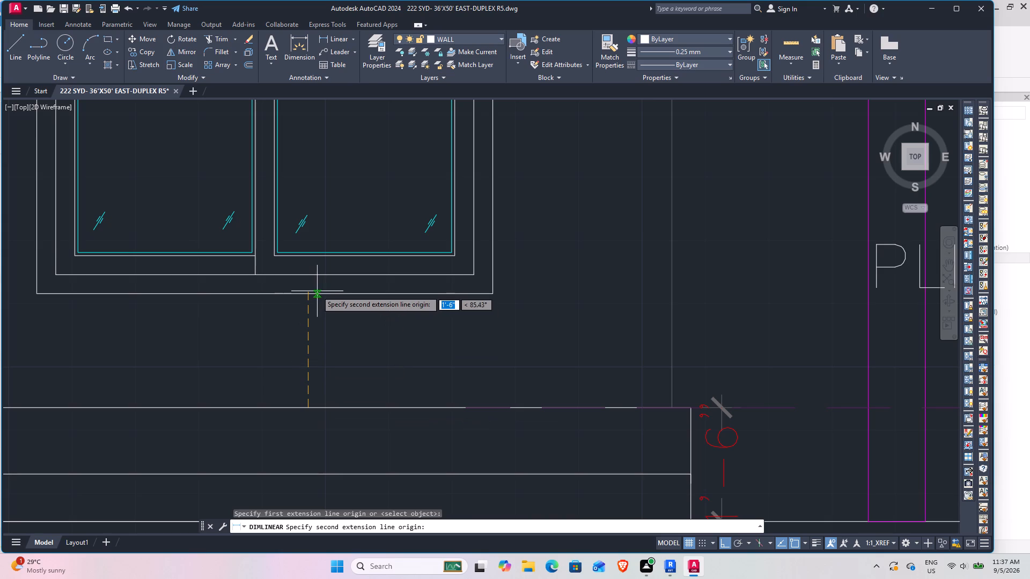
{"action": "left_click", "coordinate": [306, 293]}
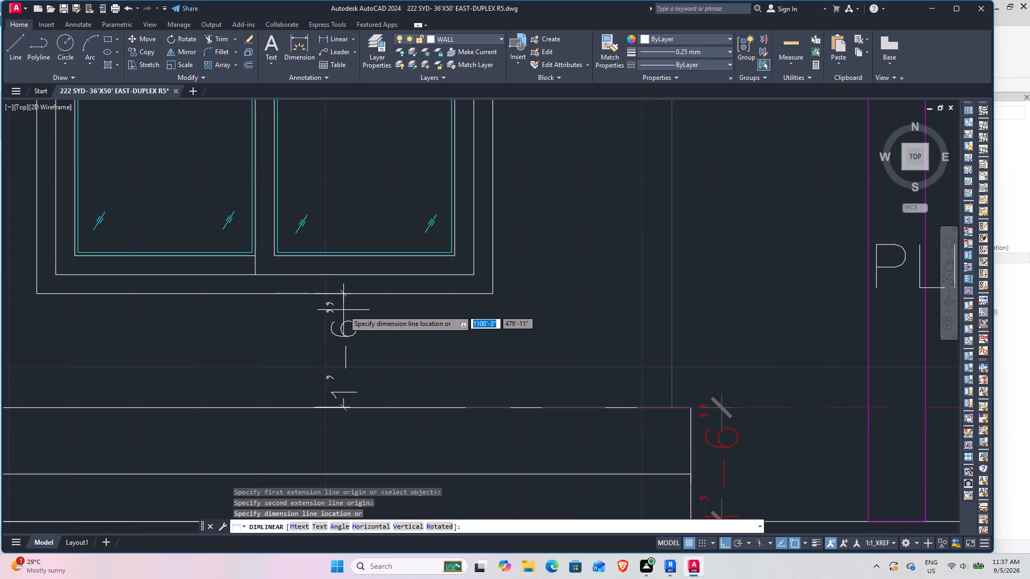
{"action": "key", "text": "Escape"}
{"action": "key", "text": "Escape"}
{"action": "key", "text": "Escape"}
Switch to Revit and set the sill height of all the 6'X7' double sliding windows to 1'6".
{"action": "left_click", "coordinate": [675, 571]}
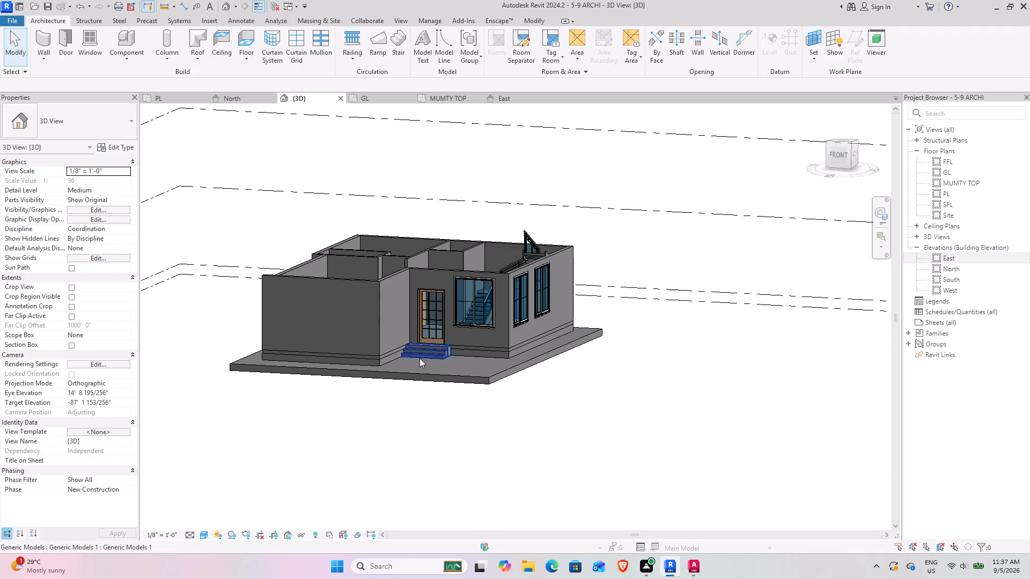
{"action": "left_click", "coordinate": [484, 317]}
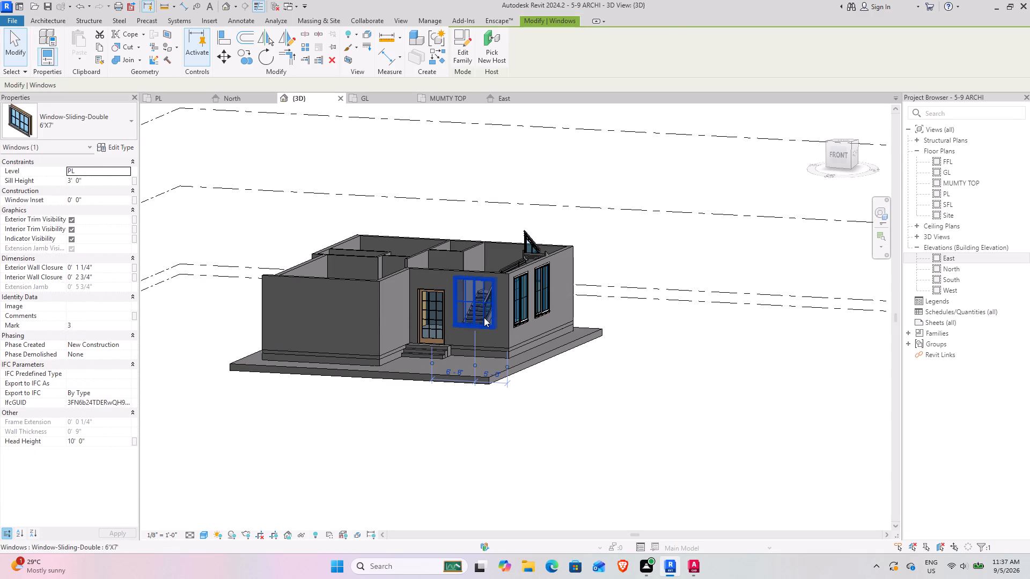
{"action": "type", "text": "SA"}
{"action": "left_click", "coordinate": [112, 183]}
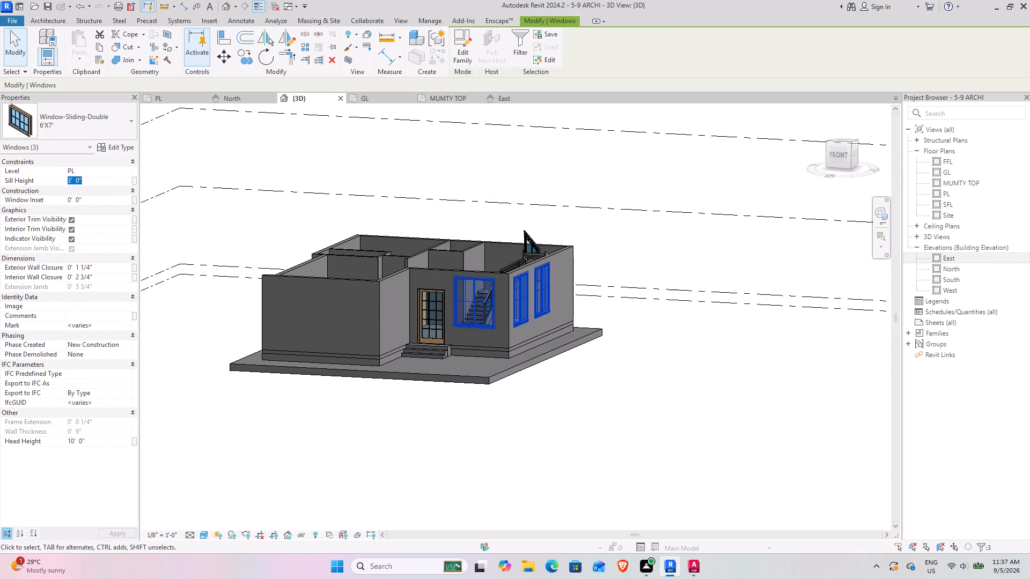
{"action": "type", "text": "1'6"}
{"action": "key", "text": "Return"}
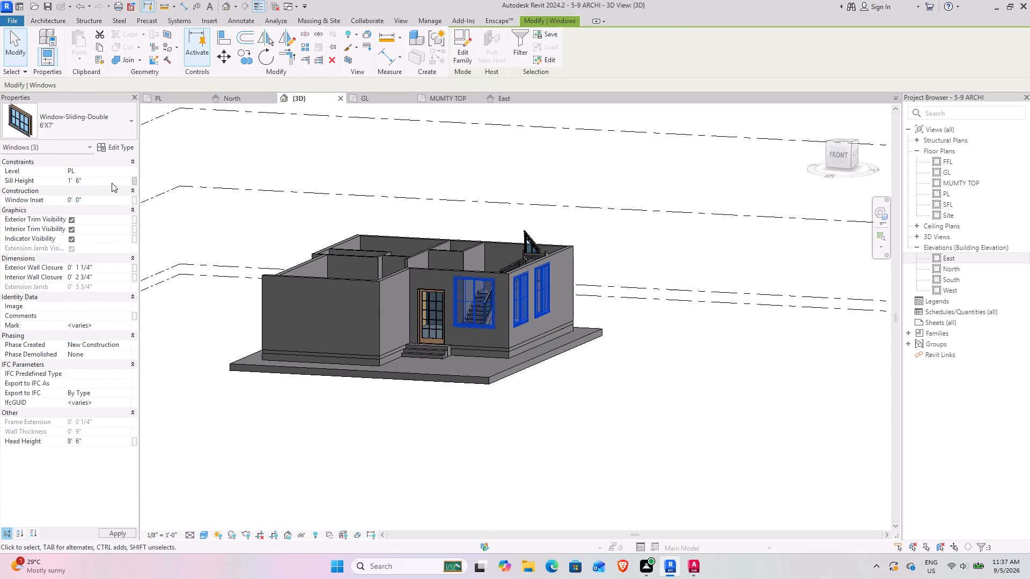
{"action": "left_click", "coordinate": [401, 439]}
Inspect the lowered sliding windows on the front and side walls in the 3D view.
{"action": "middle_click_drag", "start_coordinate": [417, 441], "coordinate": [529, 424], "text": "shift"}
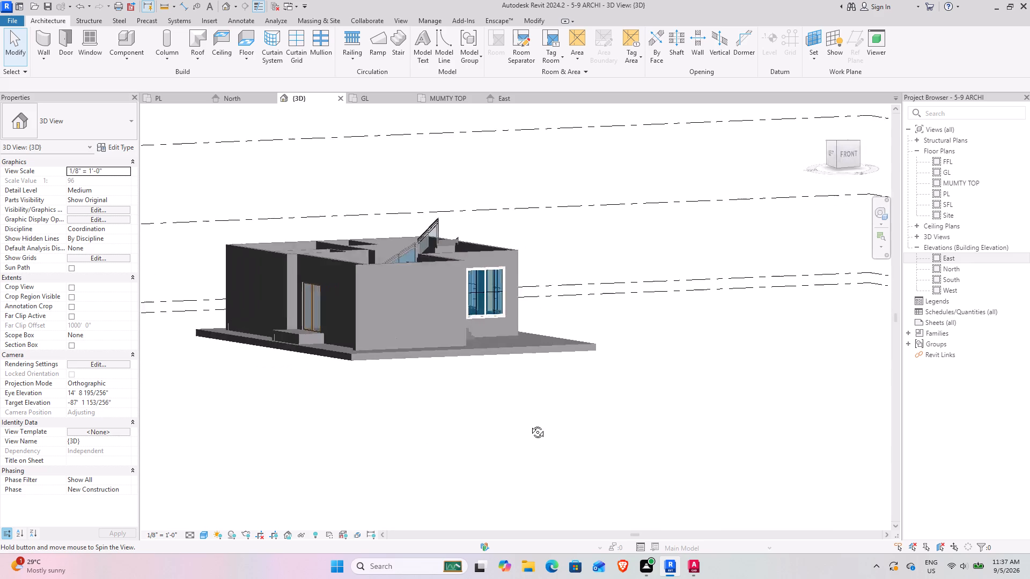
{"action": "middle_click_drag", "start_coordinate": [529, 424], "coordinate": [323, 432], "text": "shift"}
{"action": "middle_click_drag", "start_coordinate": [327, 434], "coordinate": [391, 447], "text": "shift"}
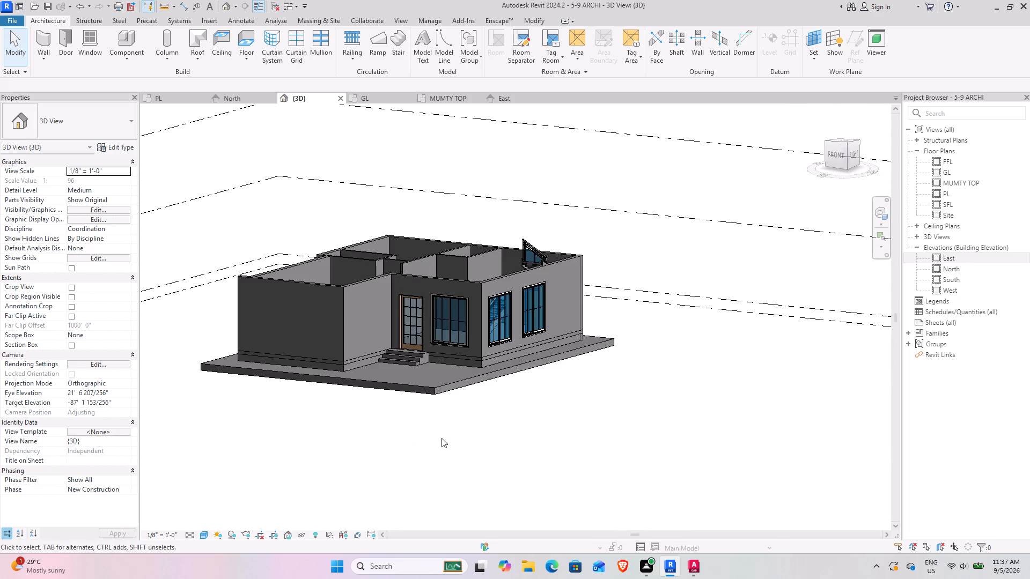
{"action": "middle_click_drag", "start_coordinate": [485, 429], "coordinate": [503, 457]}
{"action": "scroll", "coordinate": [472, 343], "scroll_direction": "up", "scroll_amount": 3}
{"action": "scroll", "coordinate": [429, 443], "scroll_direction": "up", "scroll_amount": 1}
{"action": "middle_click_drag", "start_coordinate": [450, 442], "coordinate": [510, 427], "text": "shift"}
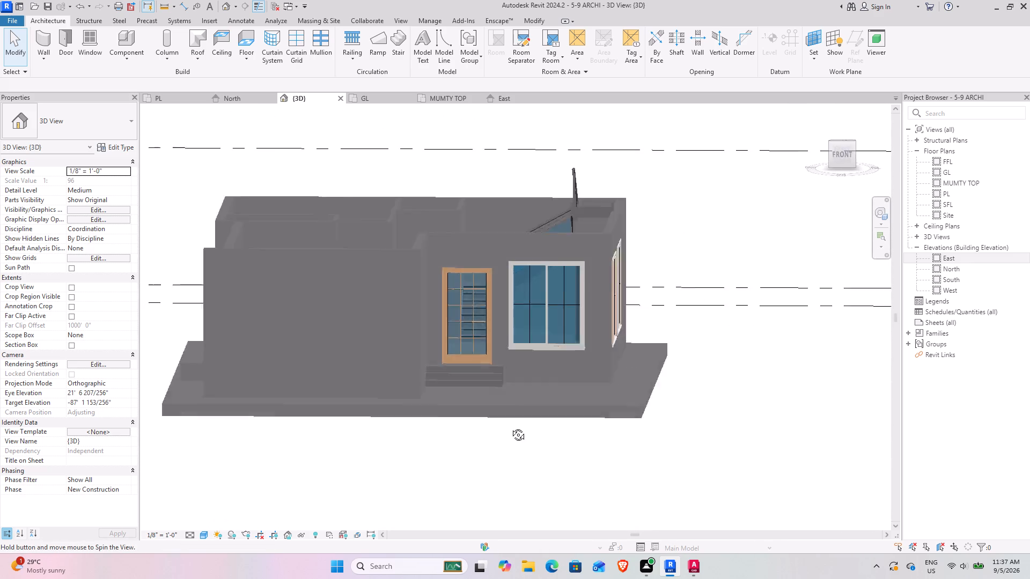
{"action": "middle_click_drag", "start_coordinate": [510, 427], "coordinate": [413, 438], "text": "shift"}
{"action": "scroll", "coordinate": [379, 324], "scroll_direction": "down", "scroll_amount": 4}
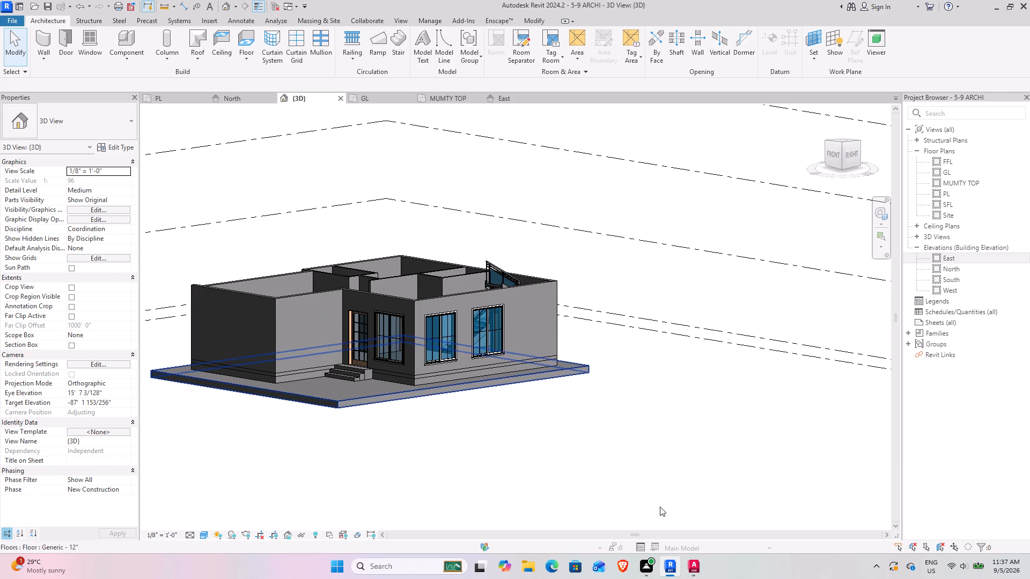
Switch to AutoCAD and check the width of the small ground-floor window in the North Elevation.
{"action": "left_click", "coordinate": [689, 565]}
{"action": "scroll", "coordinate": [409, 320], "scroll_direction": "down", "scroll_amount": 5}
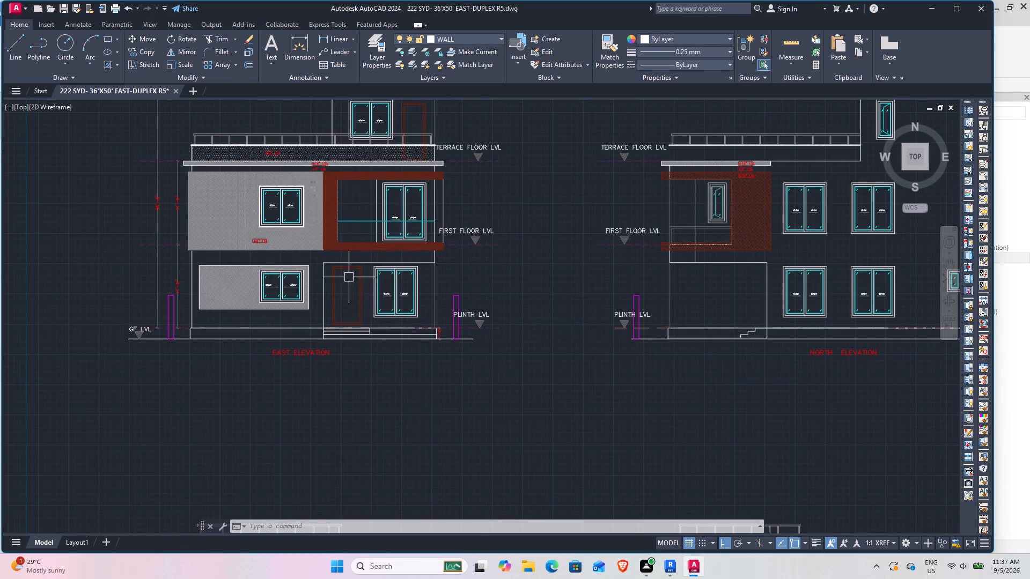
{"action": "middle_click_drag", "start_coordinate": [481, 298], "coordinate": [281, 334]}
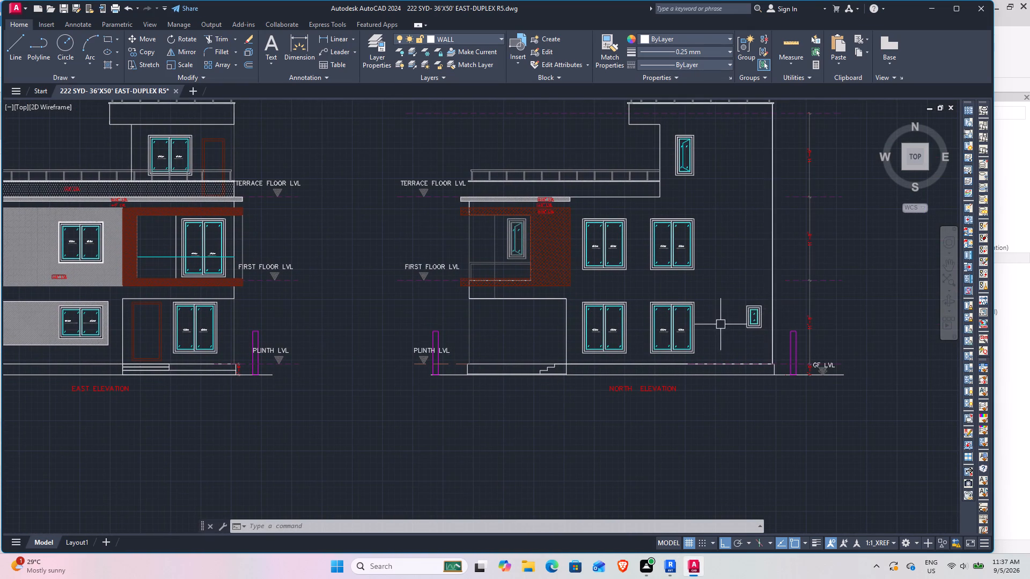
{"action": "scroll", "coordinate": [795, 308], "scroll_direction": "up", "scroll_amount": 3}
{"action": "scroll", "coordinate": [610, 336], "scroll_direction": "down", "scroll_amount": 2}
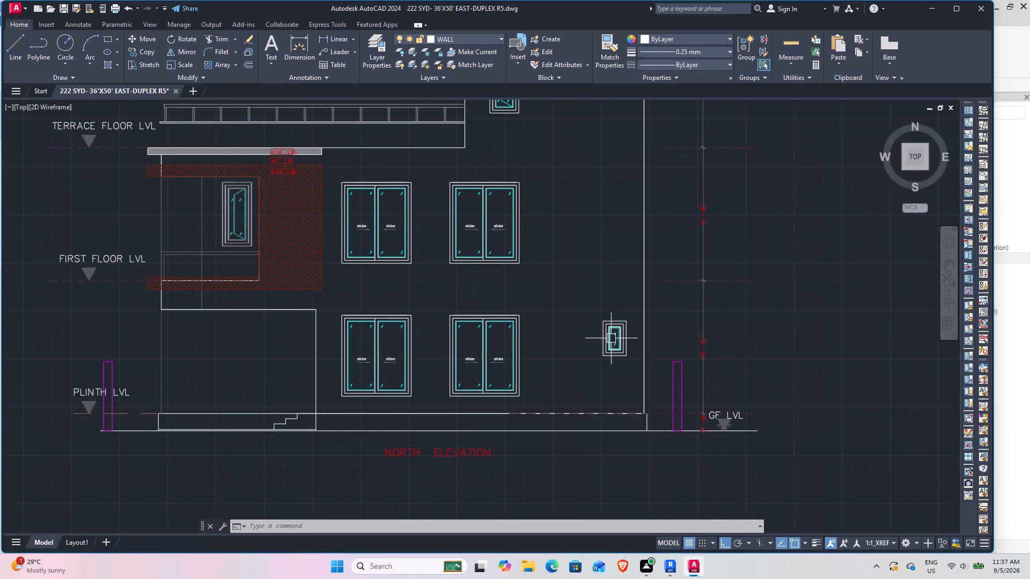
{"action": "middle_click_drag", "start_coordinate": [675, 338], "coordinate": [571, 338]}
{"action": "scroll", "coordinate": [505, 336], "scroll_direction": "up", "scroll_amount": 2}
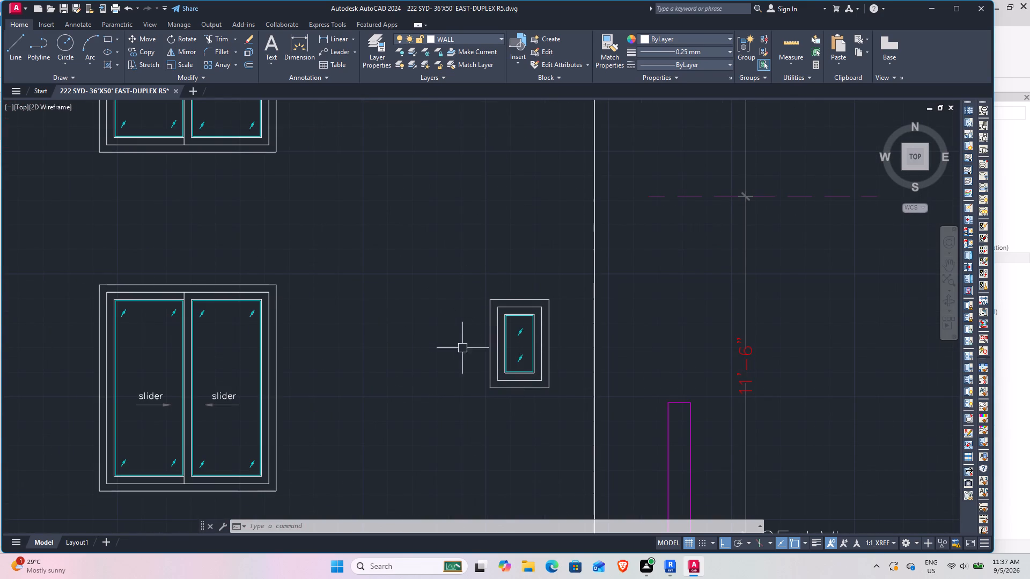
{"action": "scroll", "coordinate": [533, 325], "scroll_direction": "up", "scroll_amount": 1}
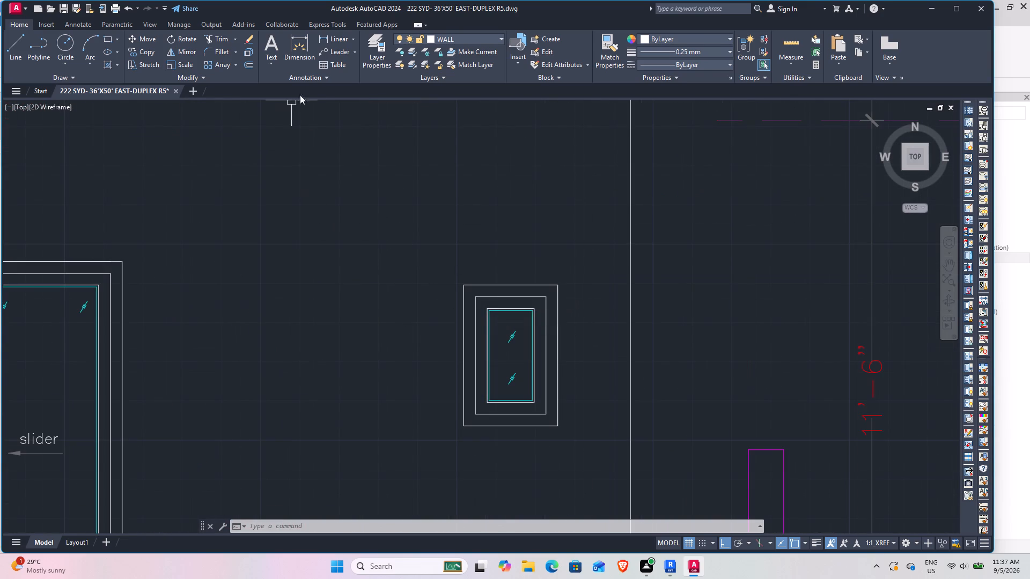
{"action": "left_click", "coordinate": [304, 43]}
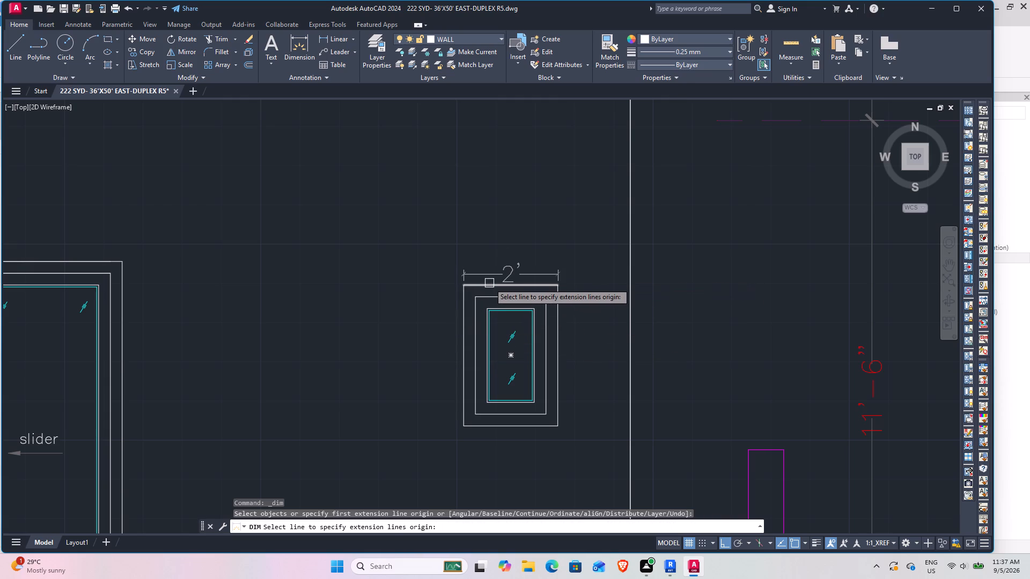
{"action": "scroll", "coordinate": [504, 305], "scroll_direction": "down", "scroll_amount": 4}
{"action": "middle_click_drag", "start_coordinate": [395, 278], "coordinate": [442, 410]}
{"action": "middle_click_drag", "start_coordinate": [465, 408], "coordinate": [484, 308]}
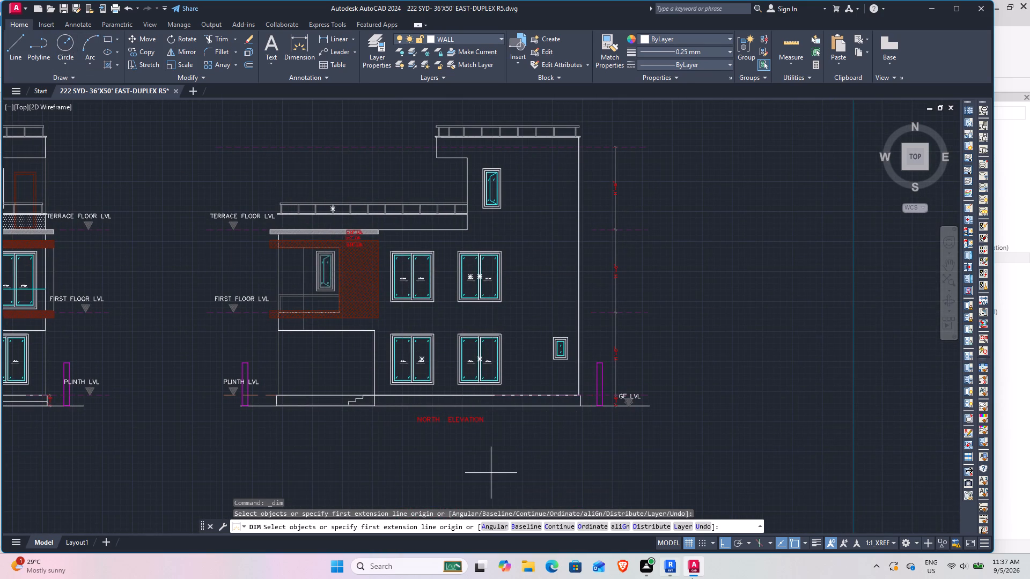
Switch to Revit's PL floor plan and start a Fixed 36" x 24" window for the ser.toilet opening.
{"action": "left_click", "coordinate": [660, 563]}
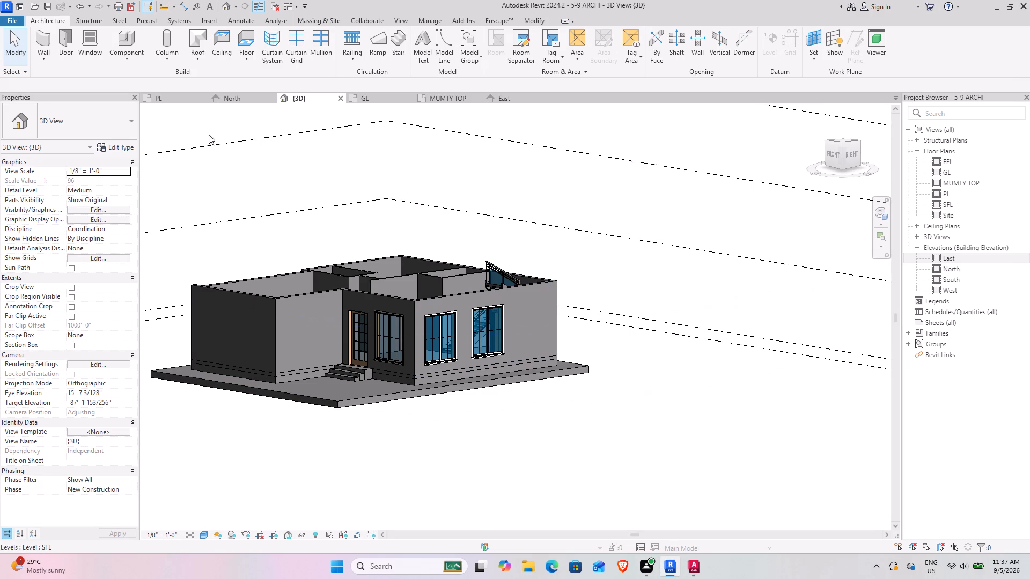
{"action": "left_click", "coordinate": [177, 102]}
{"action": "scroll", "coordinate": [529, 354], "scroll_direction": "down", "scroll_amount": 4}
{"action": "middle_click_drag", "start_coordinate": [454, 312], "coordinate": [464, 466]}
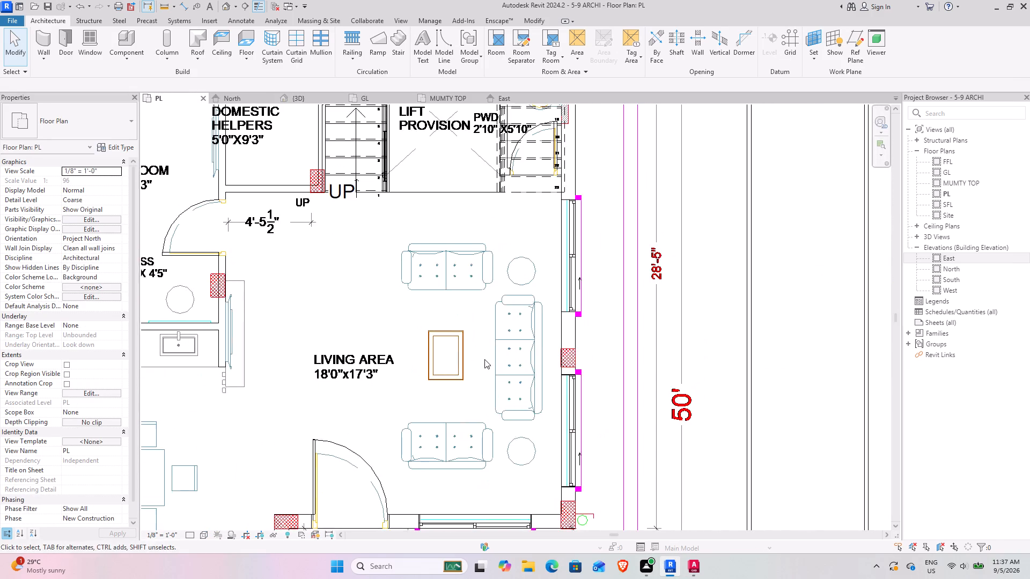
{"action": "middle_click_drag", "start_coordinate": [485, 331], "coordinate": [534, 528]}
{"action": "middle_click_drag", "start_coordinate": [572, 347], "coordinate": [518, 441]}
{"action": "scroll", "coordinate": [580, 305], "scroll_direction": "up", "scroll_amount": 5}
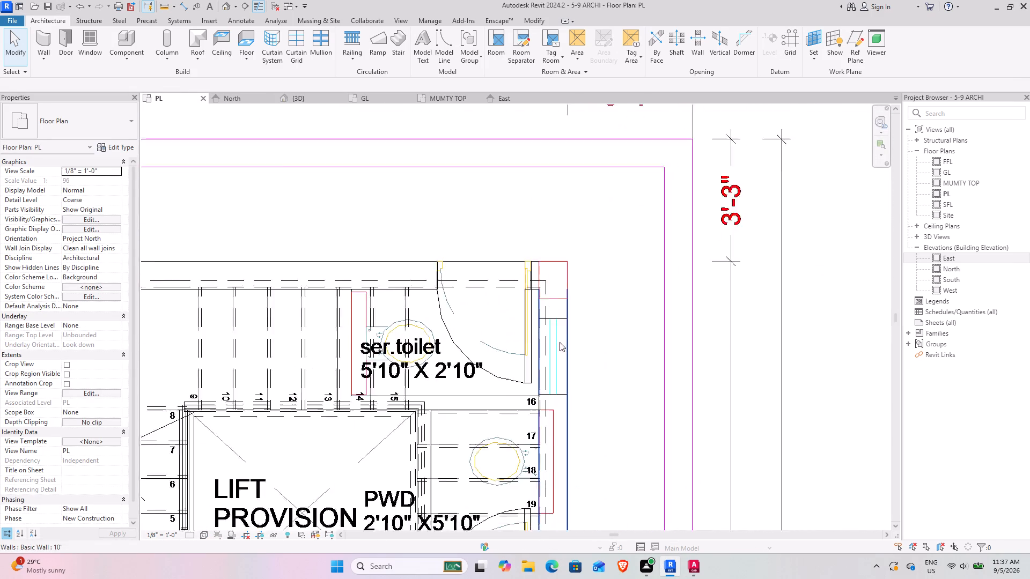
{"action": "scroll", "coordinate": [560, 342], "scroll_direction": "up", "scroll_amount": 2}
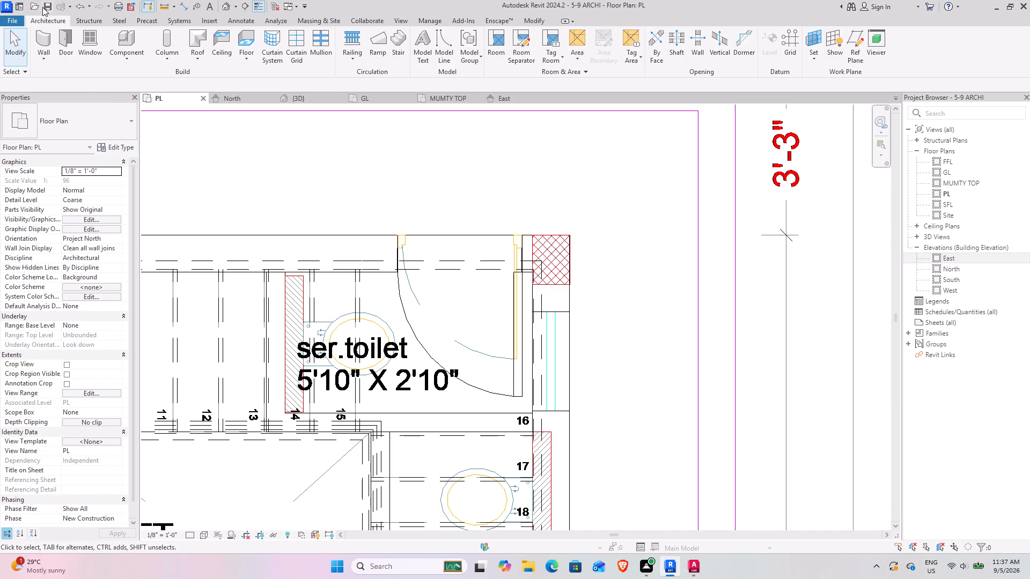
{"action": "left_click", "coordinate": [97, 49]}
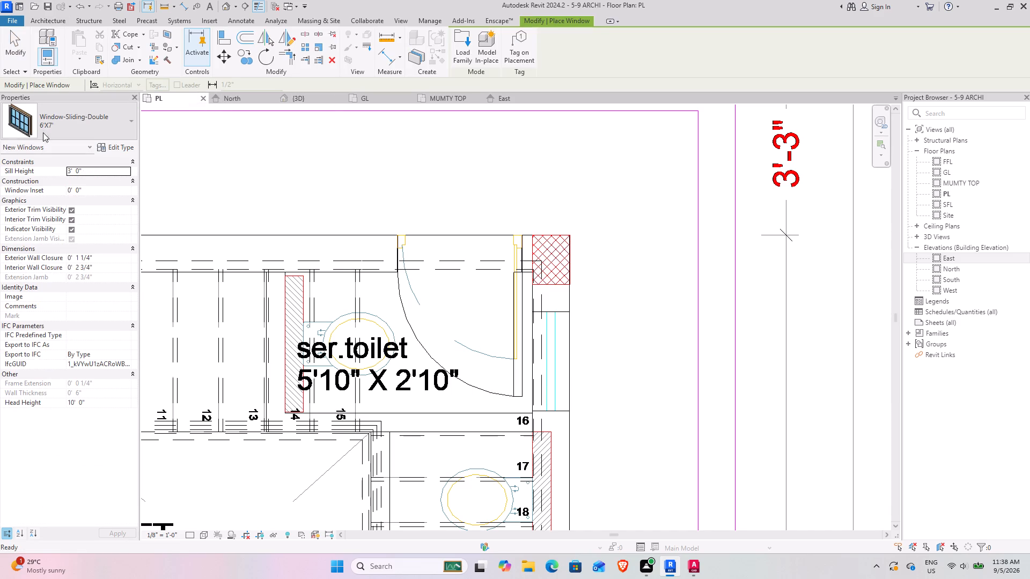
{"action": "left_click", "coordinate": [43, 125]}
{"action": "scroll", "coordinate": [35, 206], "scroll_direction": "up", "scroll_amount": 4}
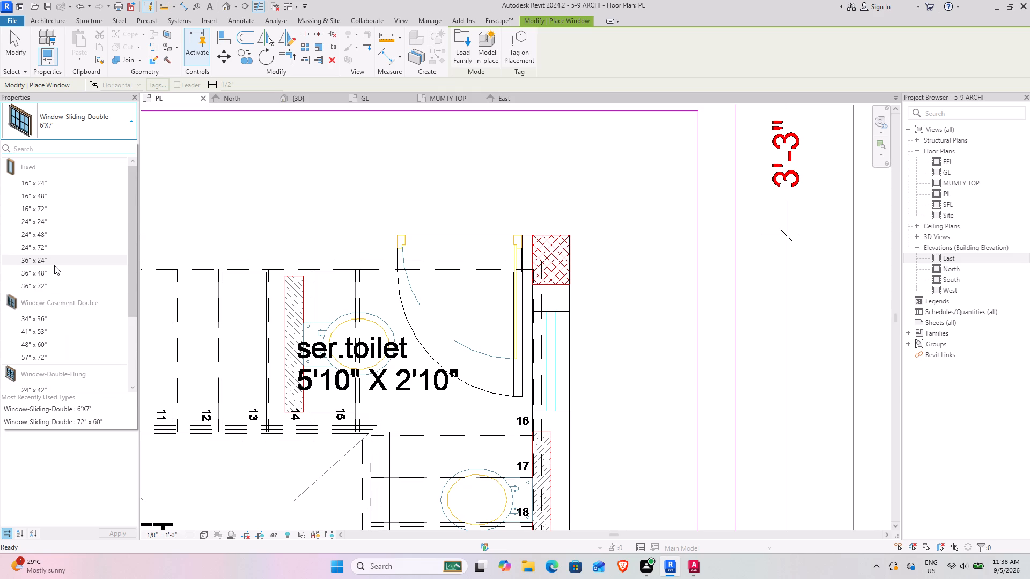
{"action": "left_click", "coordinate": [54, 264]}
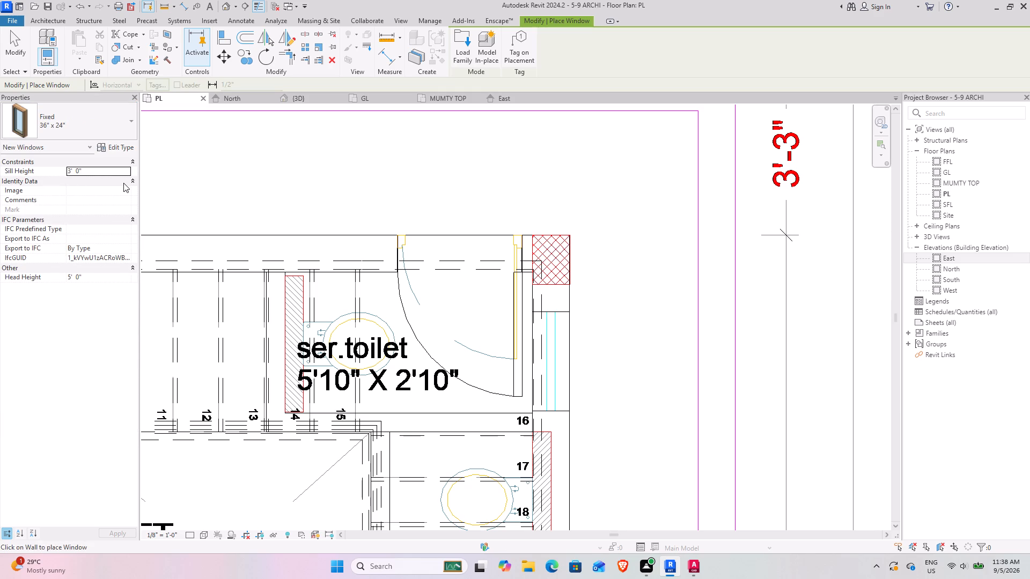
Change the window type to Fixed 24" x 24" and place it in the outer-wall opening of the ser.toilet.
{"action": "left_click", "coordinate": [99, 130]}
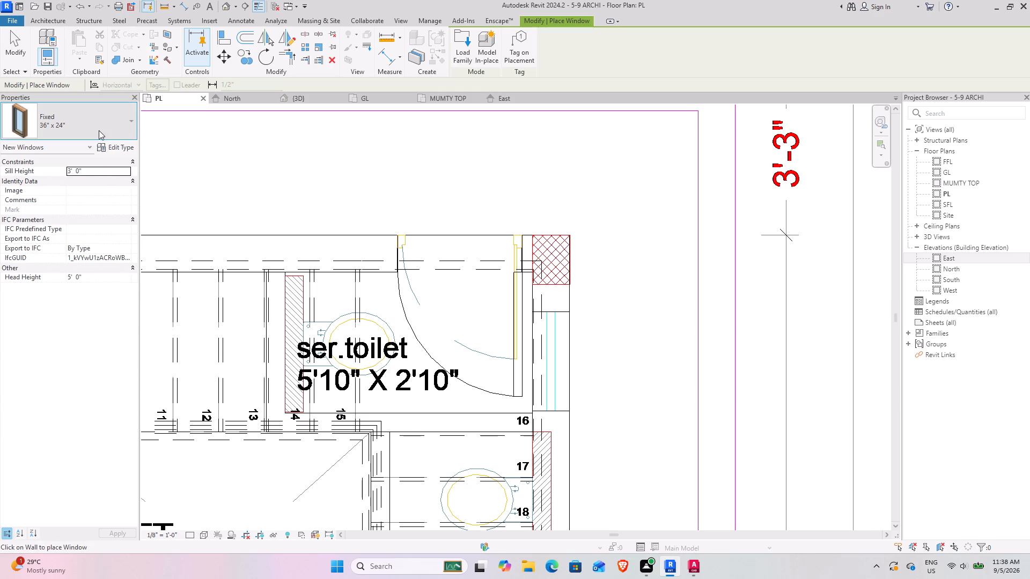
{"action": "scroll", "coordinate": [40, 226], "scroll_direction": "up", "scroll_amount": 3}
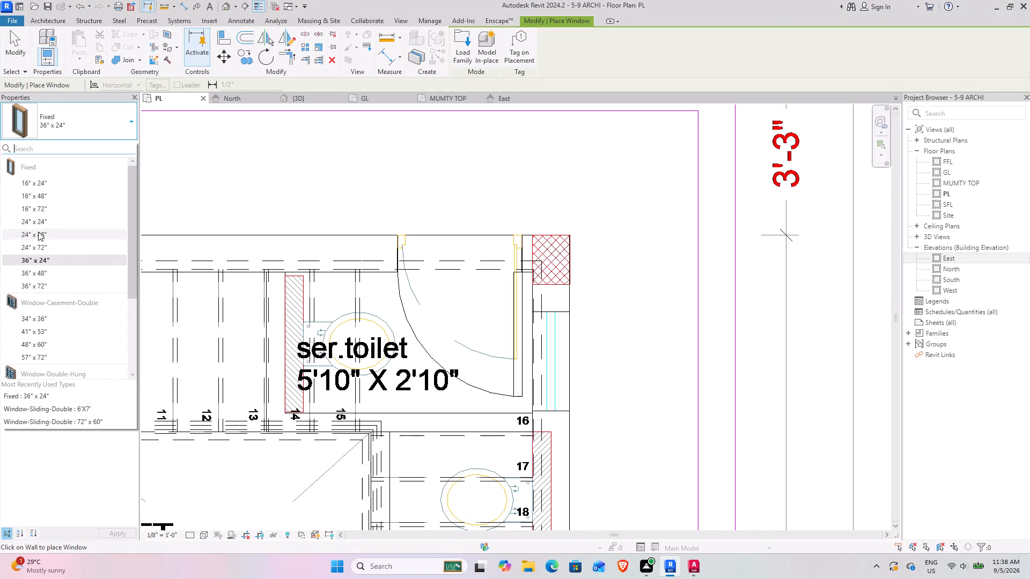
{"action": "scroll", "coordinate": [47, 221], "scroll_direction": "up", "scroll_amount": 3}
{"action": "key", "text": "Escape"}
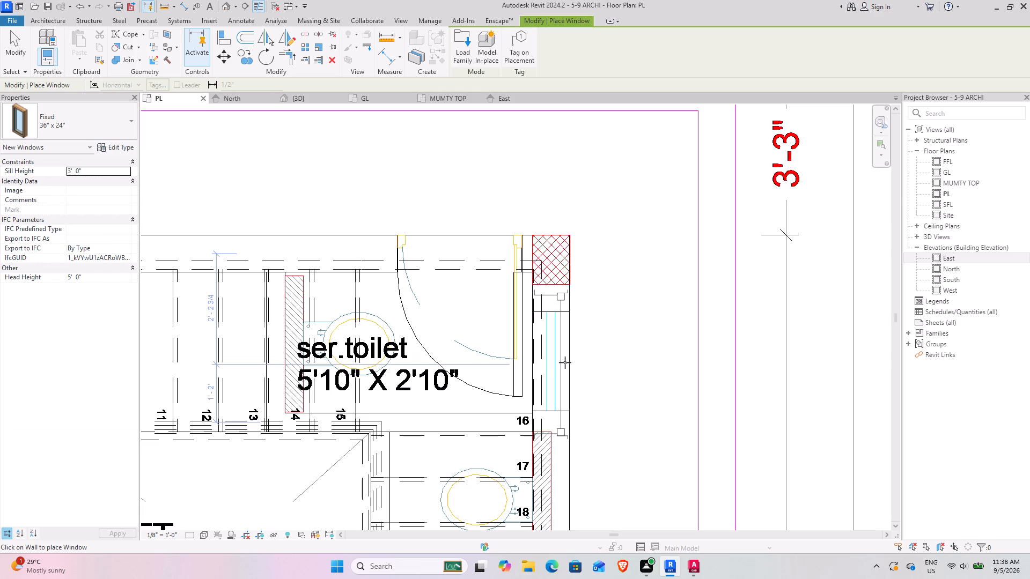
{"action": "left_click", "coordinate": [70, 116]}
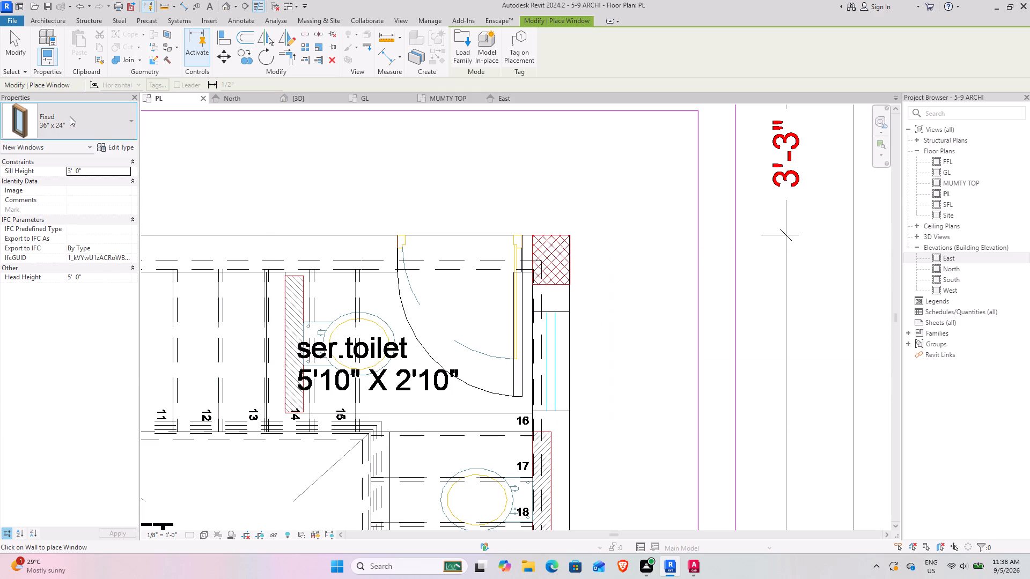
{"action": "scroll", "coordinate": [45, 258], "scroll_direction": "up", "scroll_amount": 3}
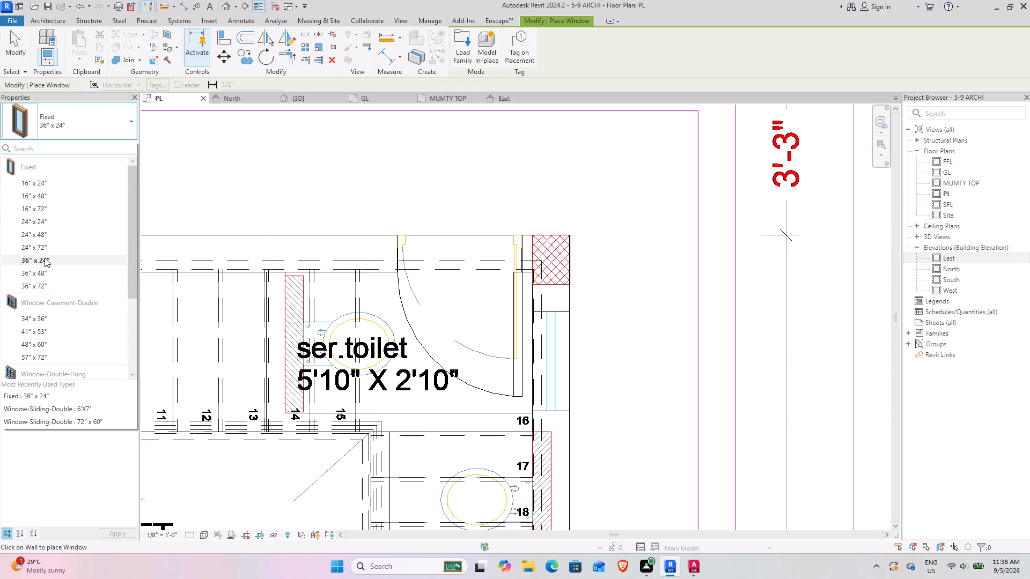
{"action": "scroll", "coordinate": [45, 258], "scroll_direction": "up", "scroll_amount": 7}
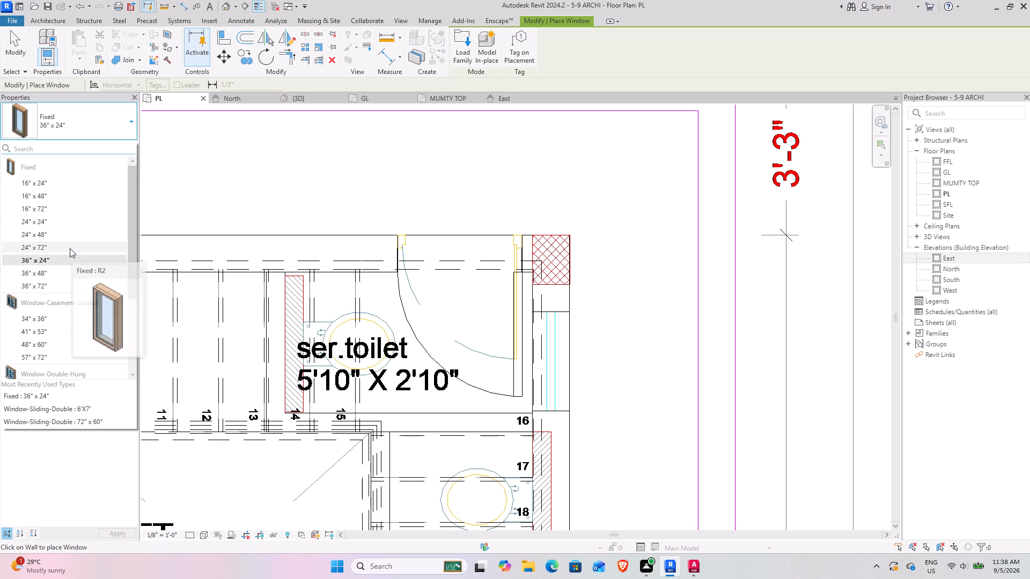
{"action": "scroll", "coordinate": [70, 248], "scroll_direction": "down", "scroll_amount": 2}
{"action": "scroll", "coordinate": [67, 250], "scroll_direction": "up", "scroll_amount": 2}
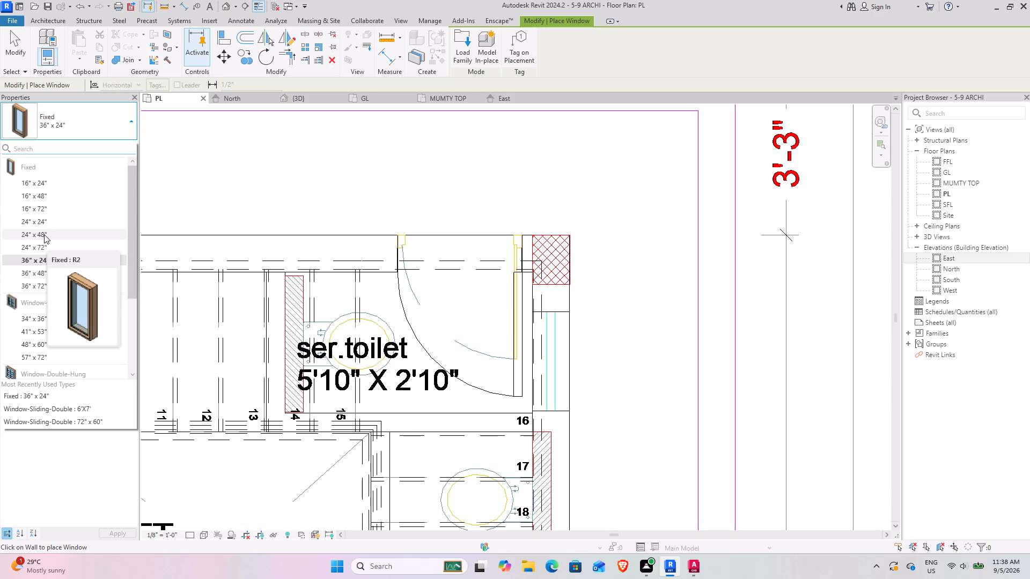
{"action": "left_click", "coordinate": [48, 218]}
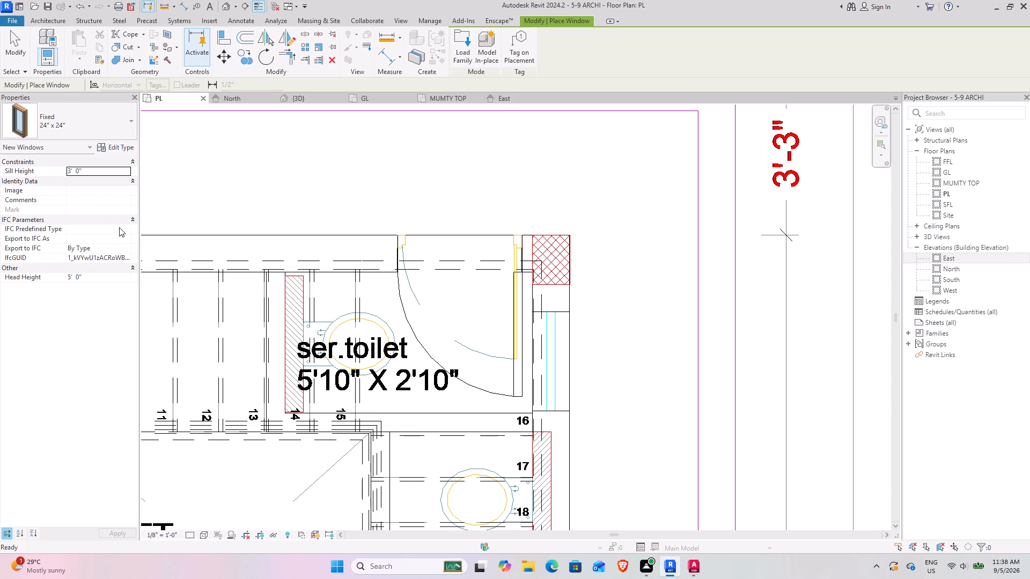
{"action": "left_click", "coordinate": [565, 362]}
Place another Fixed 24" x 24" window in the outer-wall opening of the 9'0" X 5'0" toilet beside the duct.
{"action": "scroll", "coordinate": [291, 266], "scroll_direction": "down", "scroll_amount": 8}
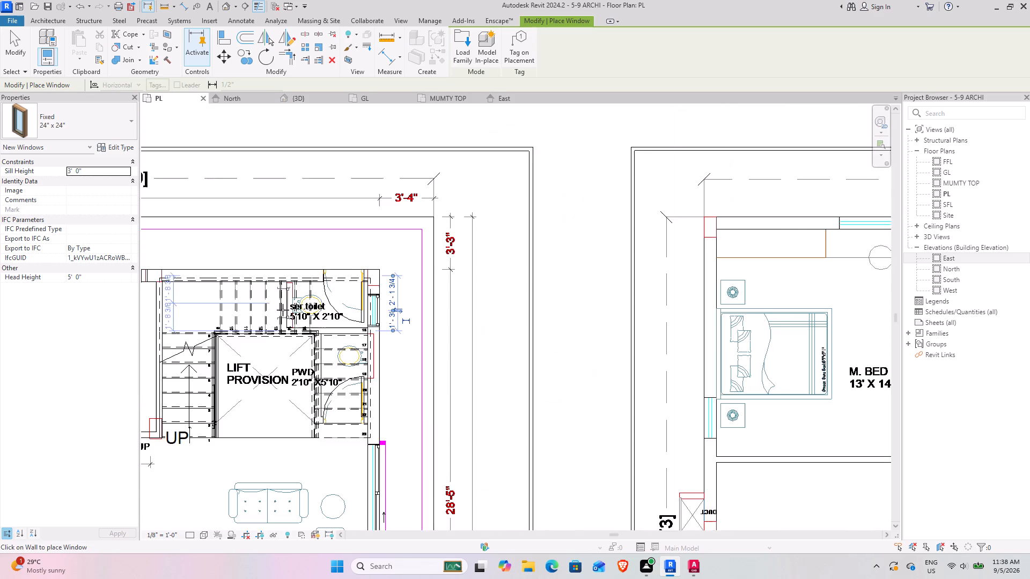
{"action": "middle_click_drag", "start_coordinate": [284, 310], "coordinate": [596, 293]}
{"action": "middle_click_drag", "start_coordinate": [403, 300], "coordinate": [531, 190]}
{"action": "scroll", "coordinate": [285, 397], "scroll_direction": "up", "scroll_amount": 8}
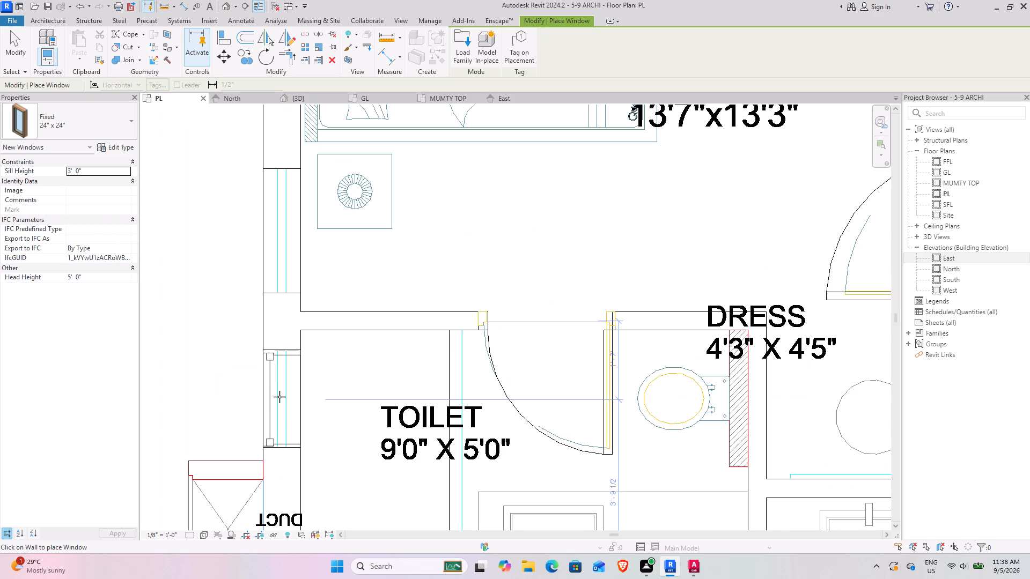
{"action": "left_click", "coordinate": [278, 398]}
{"action": "scroll", "coordinate": [278, 399], "scroll_direction": "down", "scroll_amount": 4}
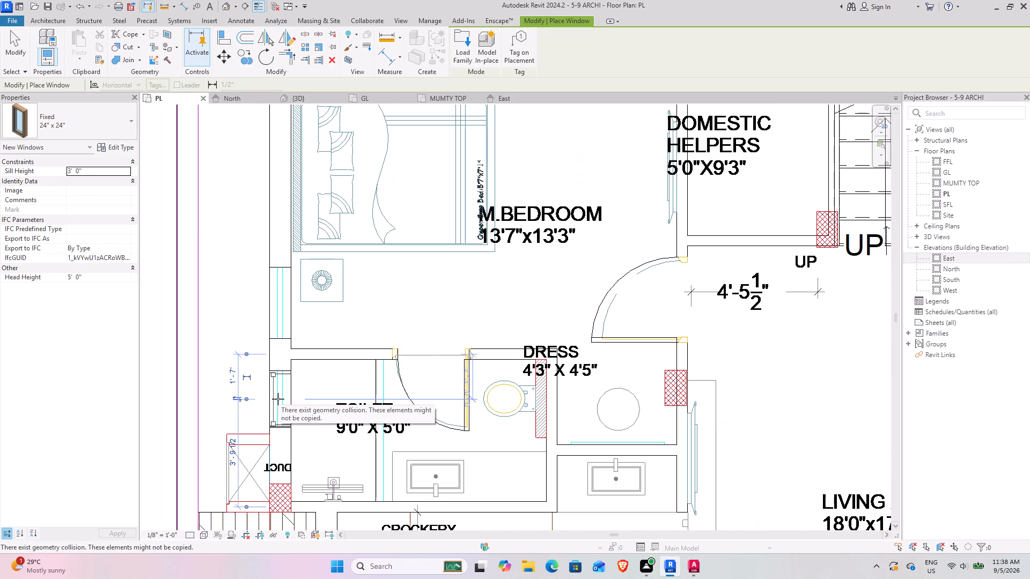
Measure the width of the M.Bedroom window opening in the outer wall beside the duct.
{"action": "middle_click_drag", "start_coordinate": [276, 398], "coordinate": [238, 143]}
{"action": "scroll", "coordinate": [326, 363], "scroll_direction": "down", "scroll_amount": 3}
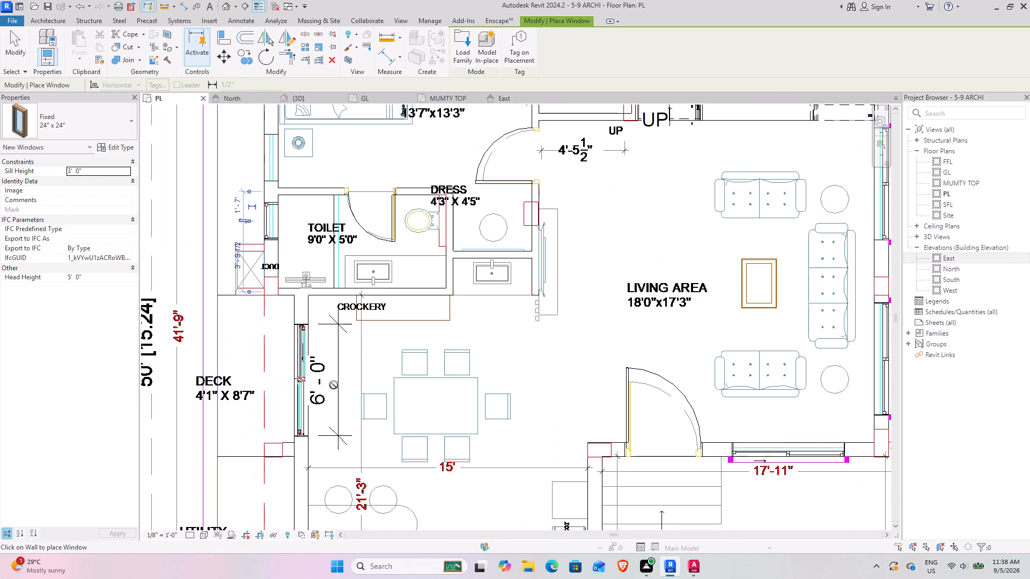
{"action": "middle_click_drag", "start_coordinate": [301, 270], "coordinate": [303, 421]}
{"action": "key", "text": "Escape"}
{"action": "key", "text": "Escape"}
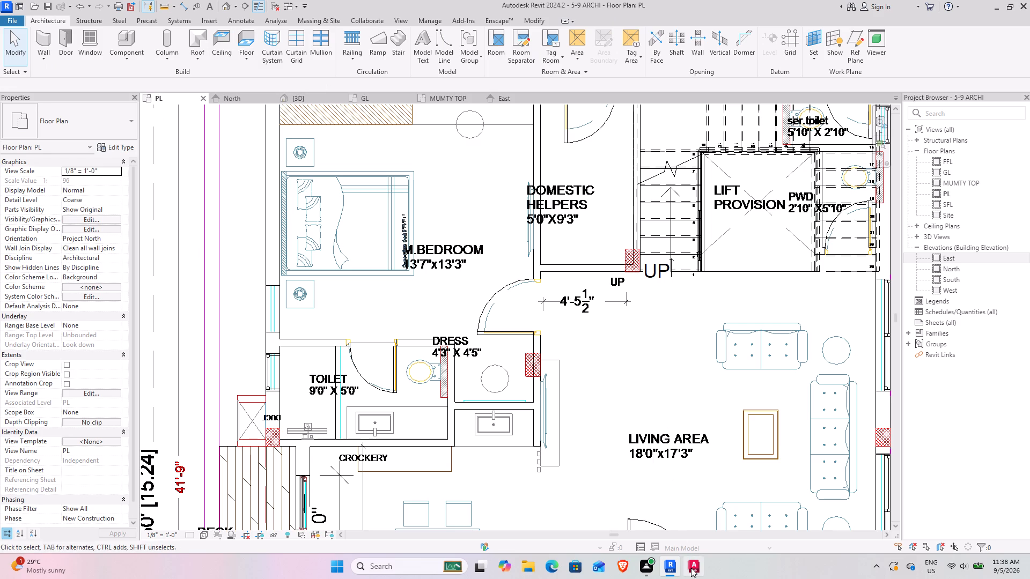
{"action": "scroll", "coordinate": [391, 183], "scroll_direction": "down", "scroll_amount": 4}
{"action": "middle_click_drag", "start_coordinate": [428, 154], "coordinate": [428, 242]}
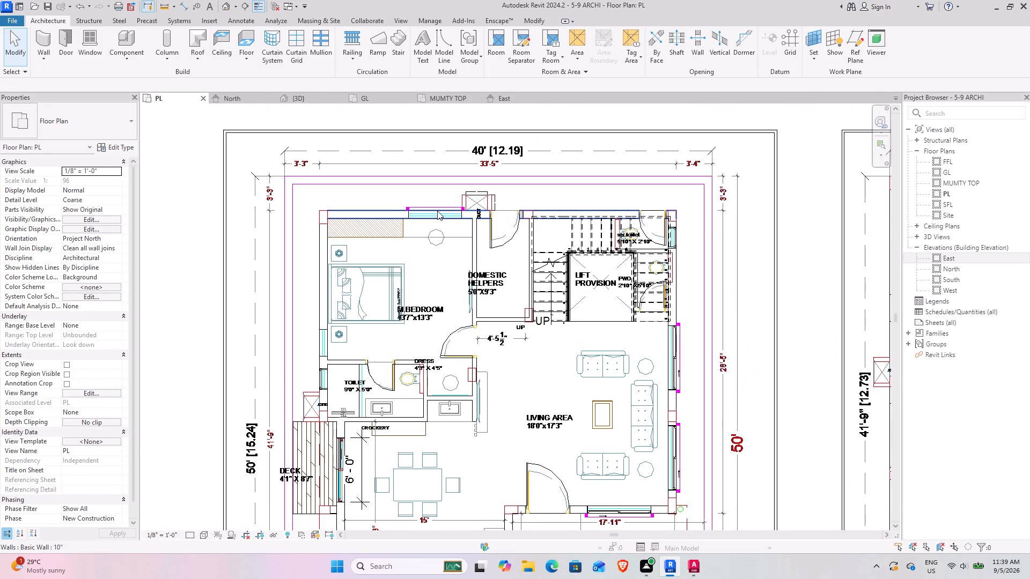
{"action": "scroll", "coordinate": [437, 211], "scroll_direction": "up", "scroll_amount": 5}
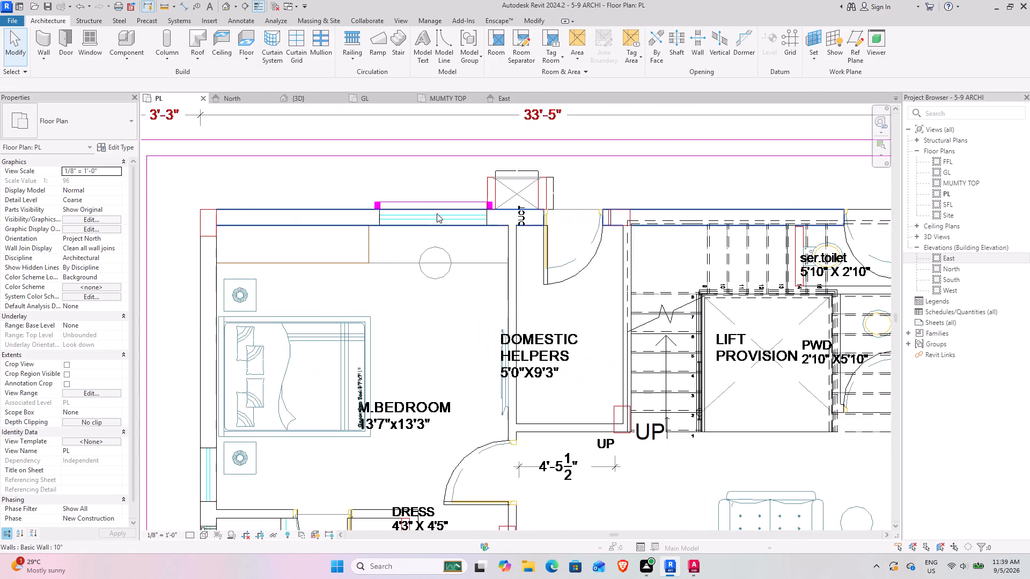
{"action": "scroll", "coordinate": [437, 213], "scroll_direction": "up", "scroll_amount": 4}
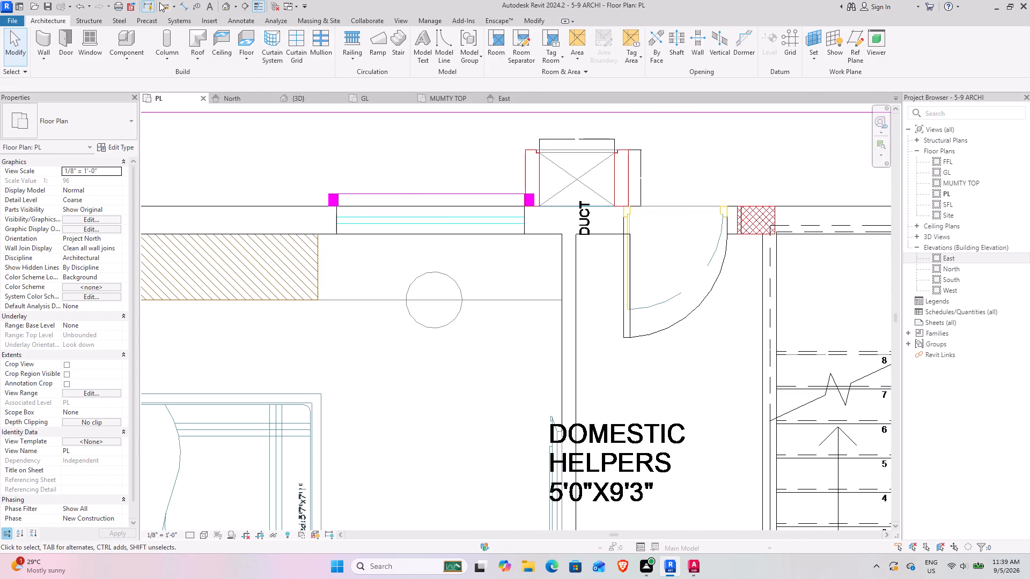
{"action": "left_click", "coordinate": [158, 2]}
{"action": "left_click", "coordinate": [166, 10]}
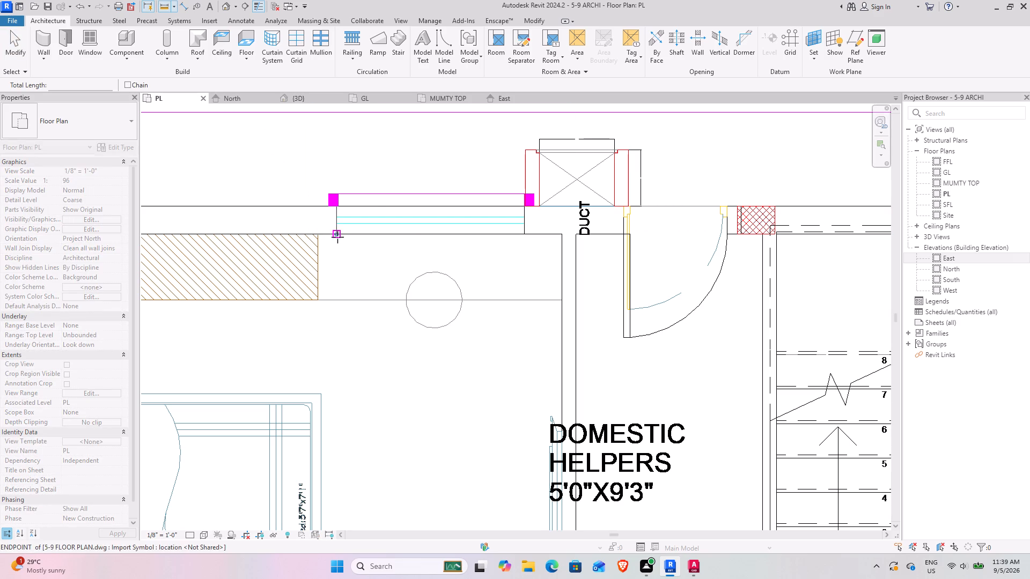
{"action": "left_click", "coordinate": [337, 237]}
{"action": "key", "text": "Escape"}
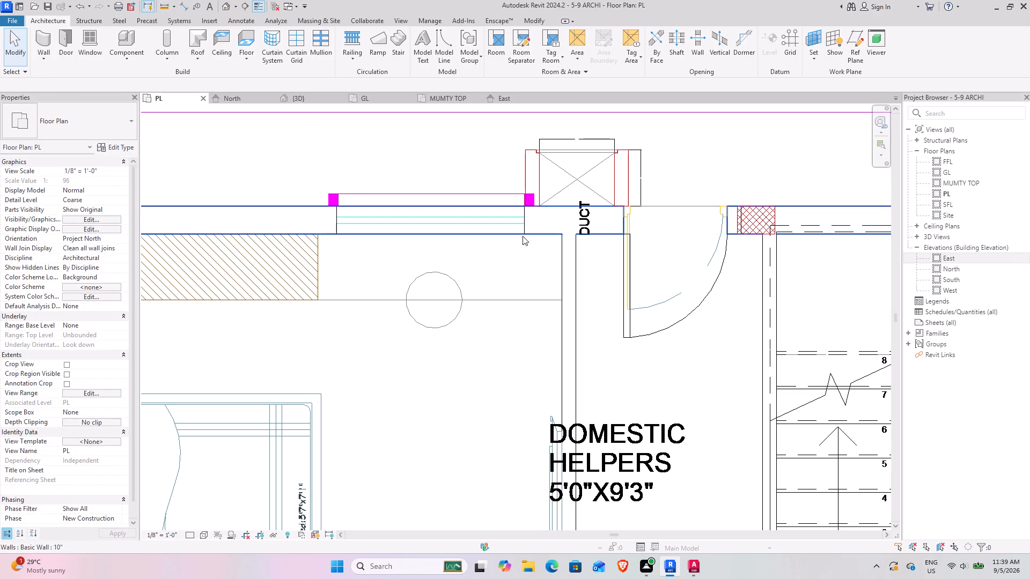
Switch to AutoCAD and locate the matching ground-floor sliding window in the West Elevation.
{"action": "scroll", "coordinate": [523, 239], "scroll_direction": "down", "scroll_amount": 9}
{"action": "middle_click_drag", "start_coordinate": [617, 328], "coordinate": [416, 199]}
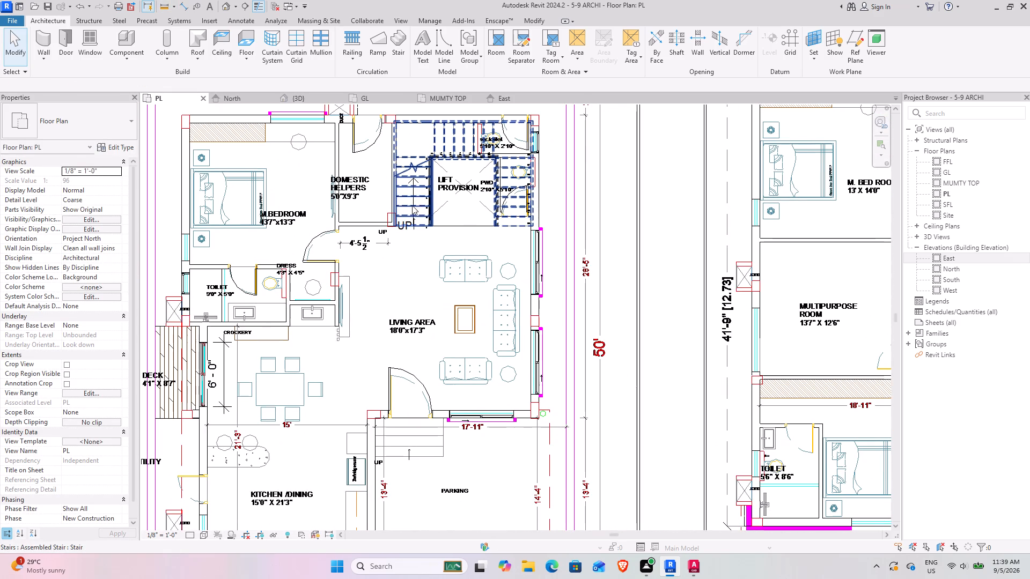
{"action": "left_click", "coordinate": [685, 565]}
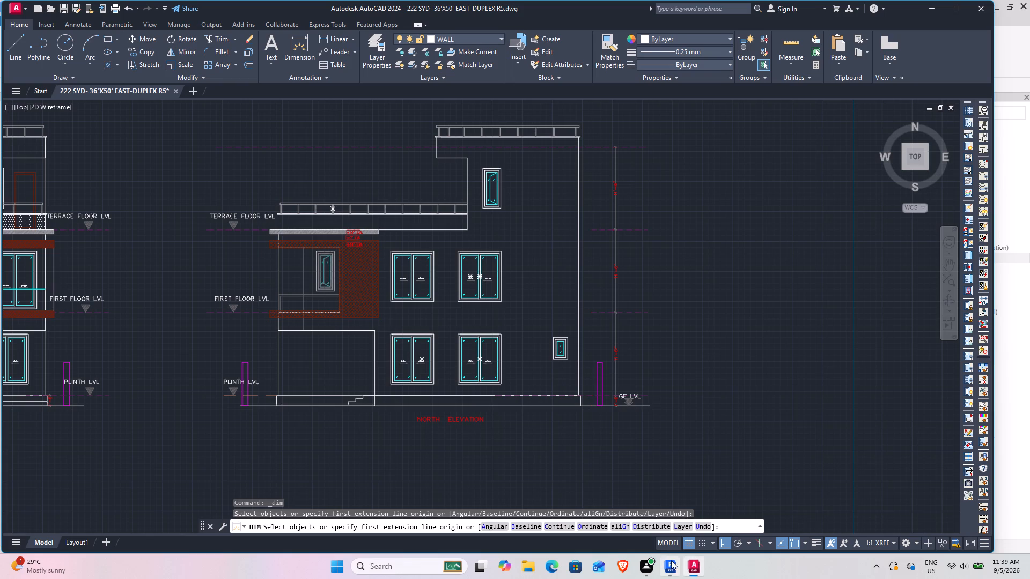
{"action": "scroll", "coordinate": [358, 297], "scroll_direction": "down", "scroll_amount": 3}
{"action": "middle_click_drag", "start_coordinate": [297, 409], "coordinate": [317, 394]}
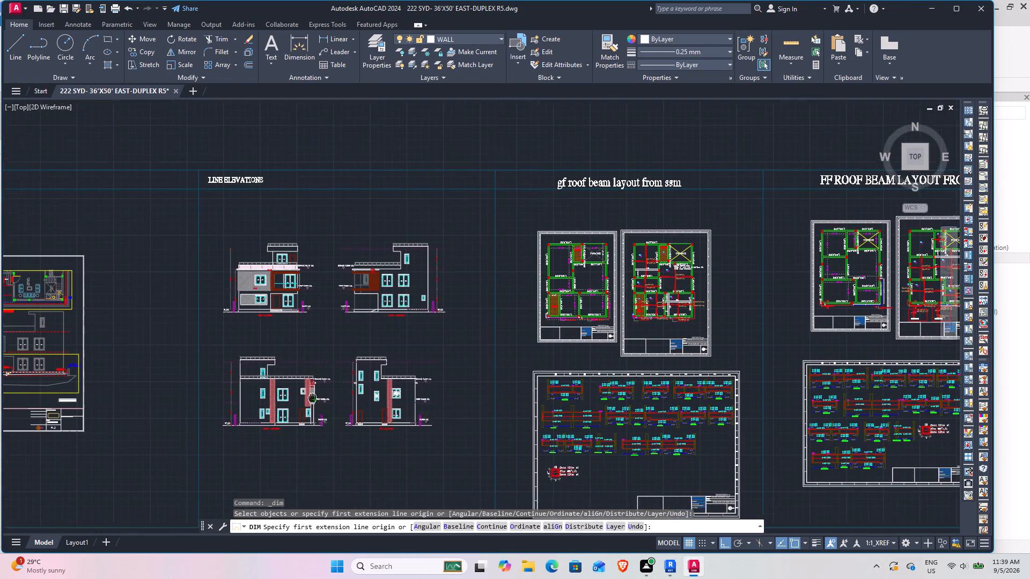
{"action": "middle_click_drag", "start_coordinate": [317, 394], "coordinate": [371, 361]}
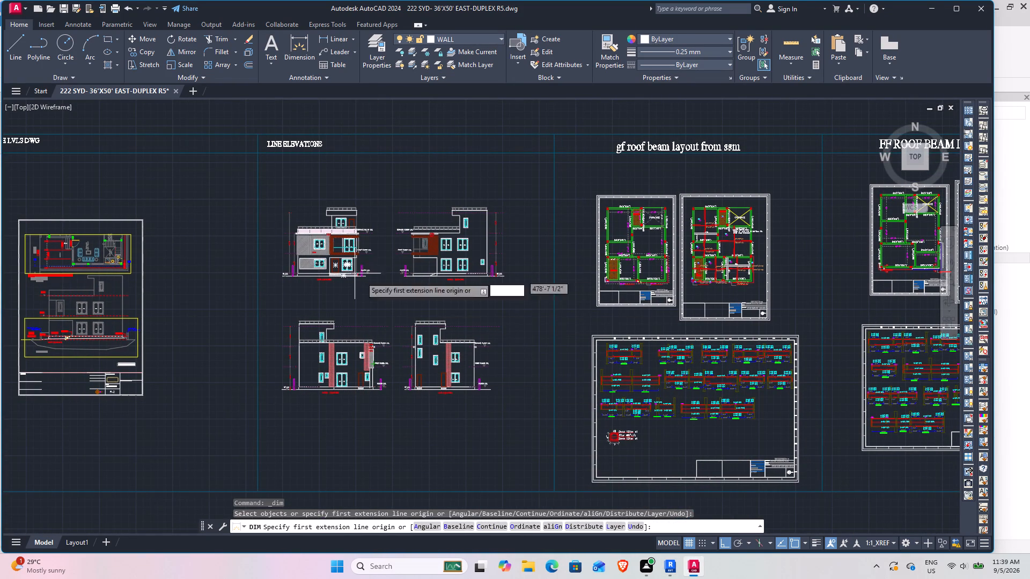
{"action": "scroll", "coordinate": [481, 247], "scroll_direction": "up", "scroll_amount": 2}
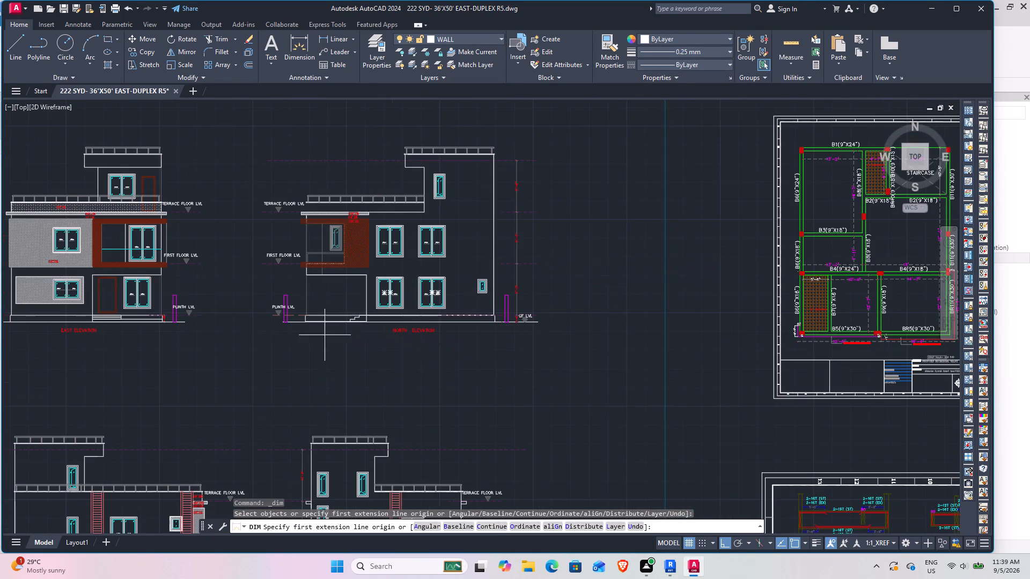
{"action": "middle_click_drag", "start_coordinate": [275, 366], "coordinate": [311, 364]}
{"action": "middle_click_drag", "start_coordinate": [312, 363], "coordinate": [351, 328]}
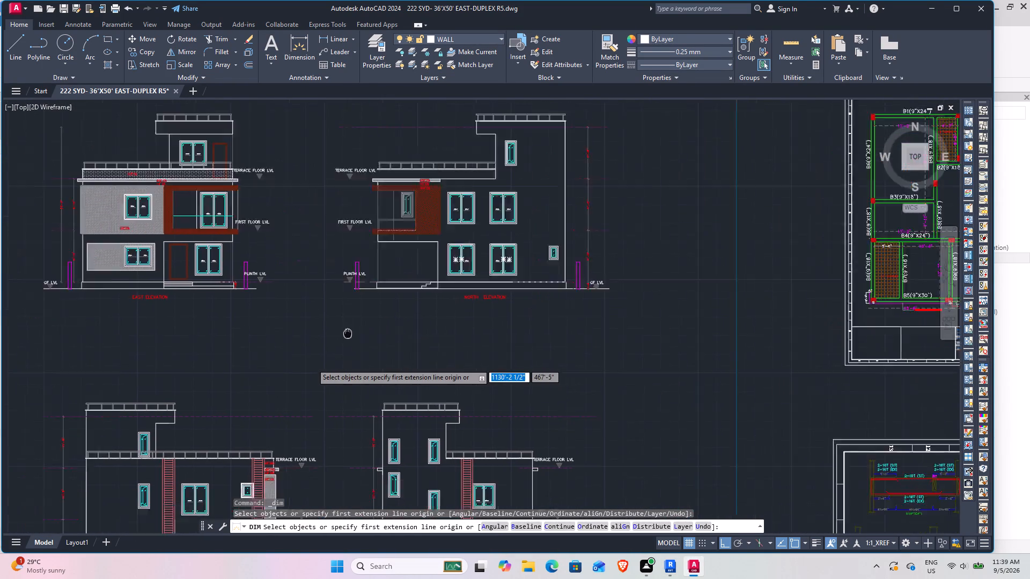
{"action": "middle_click_drag", "start_coordinate": [351, 328], "coordinate": [421, 182]}
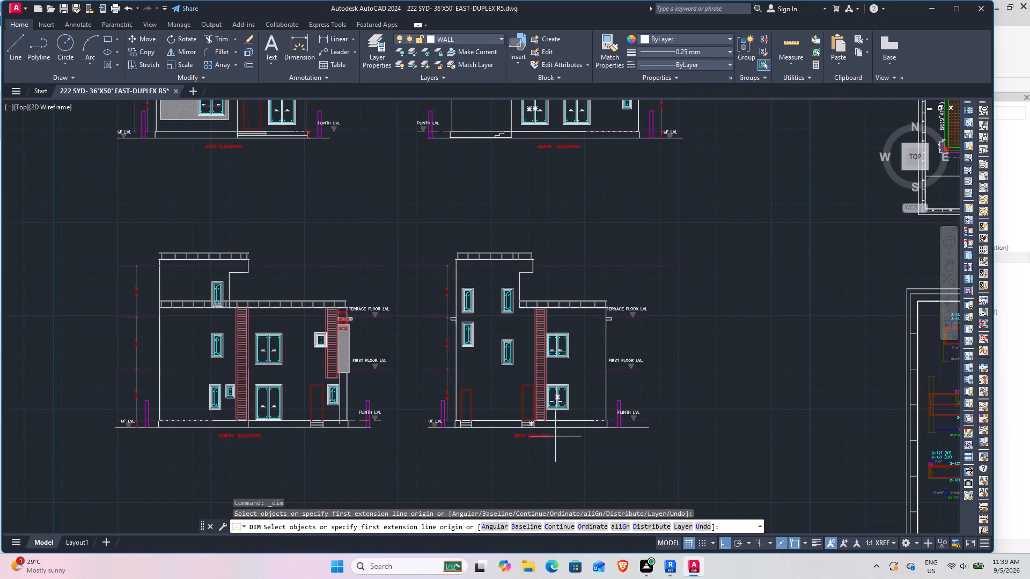
{"action": "scroll", "coordinate": [579, 398], "scroll_direction": "up", "scroll_amount": 3}
{"action": "scroll", "coordinate": [536, 426], "scroll_direction": "down", "scroll_amount": 2}
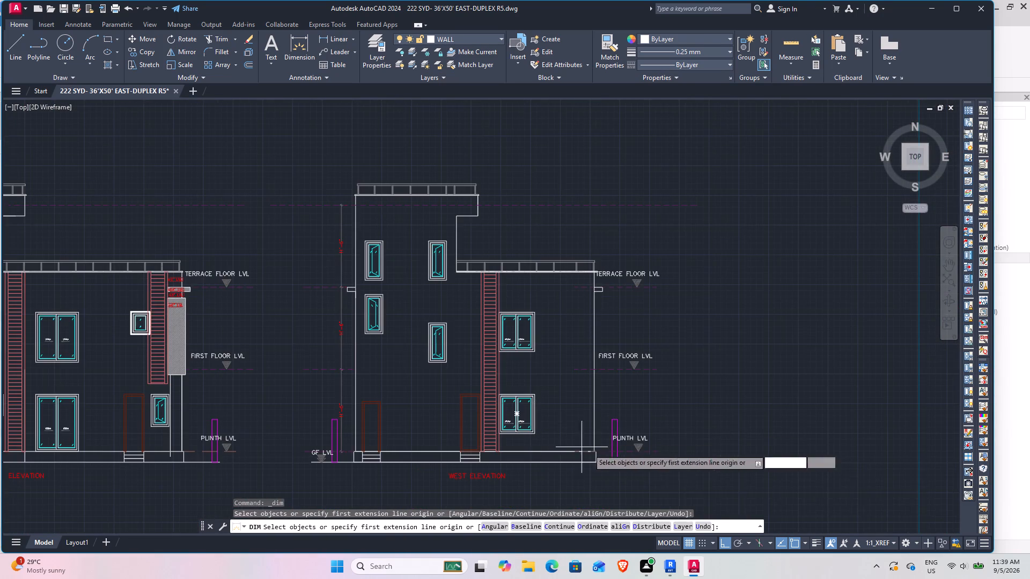
Return to Revit's PL floor plan and start a window of type Window-Sliding-Double 72" x 60".
{"action": "left_click", "coordinate": [672, 576]}
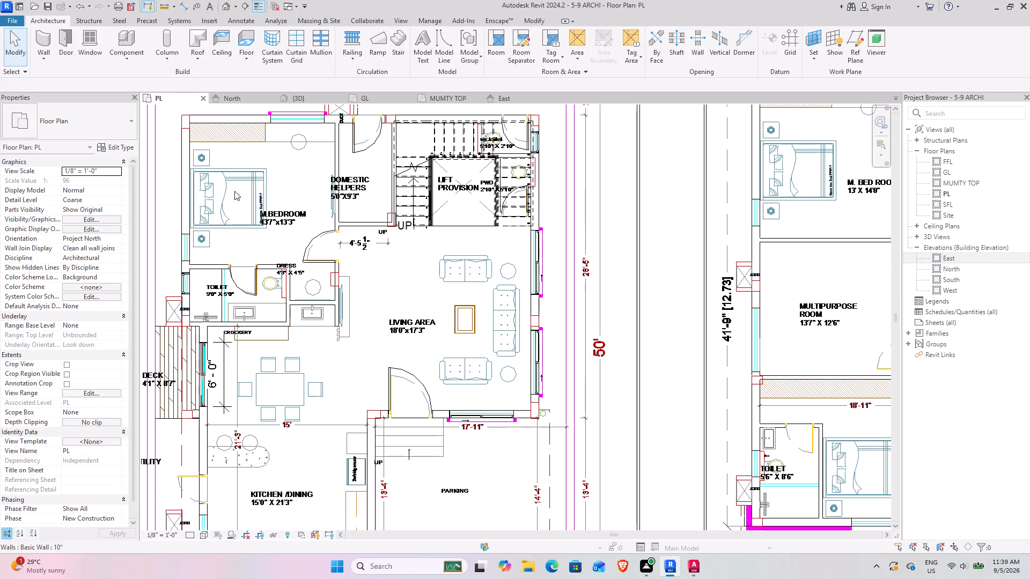
{"action": "middle_click_drag", "start_coordinate": [357, 166], "coordinate": [408, 358]}
{"action": "left_click", "coordinate": [93, 37]}
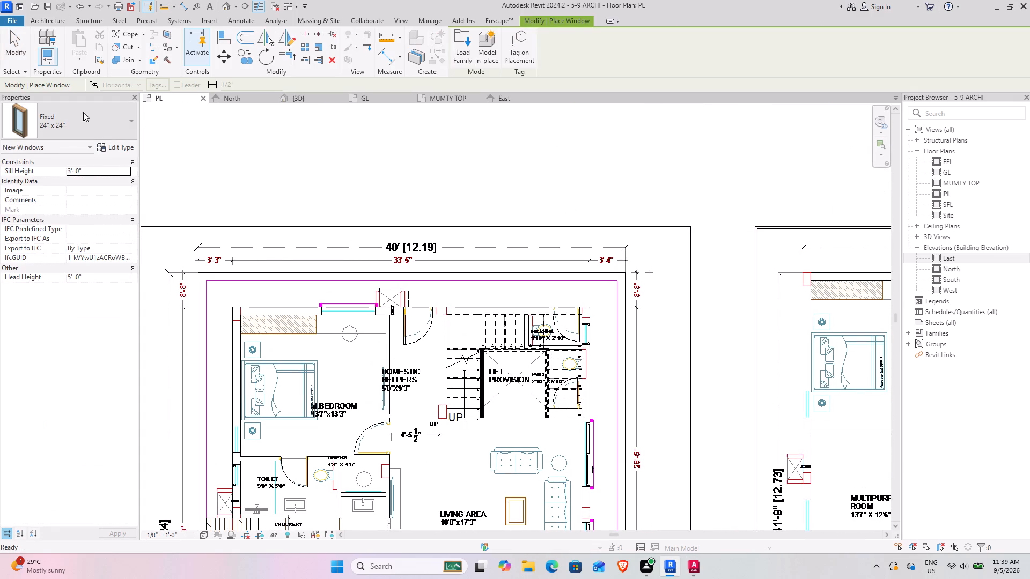
{"action": "left_click", "coordinate": [75, 129]}
{"action": "scroll", "coordinate": [76, 269], "scroll_direction": "down", "scroll_amount": 4}
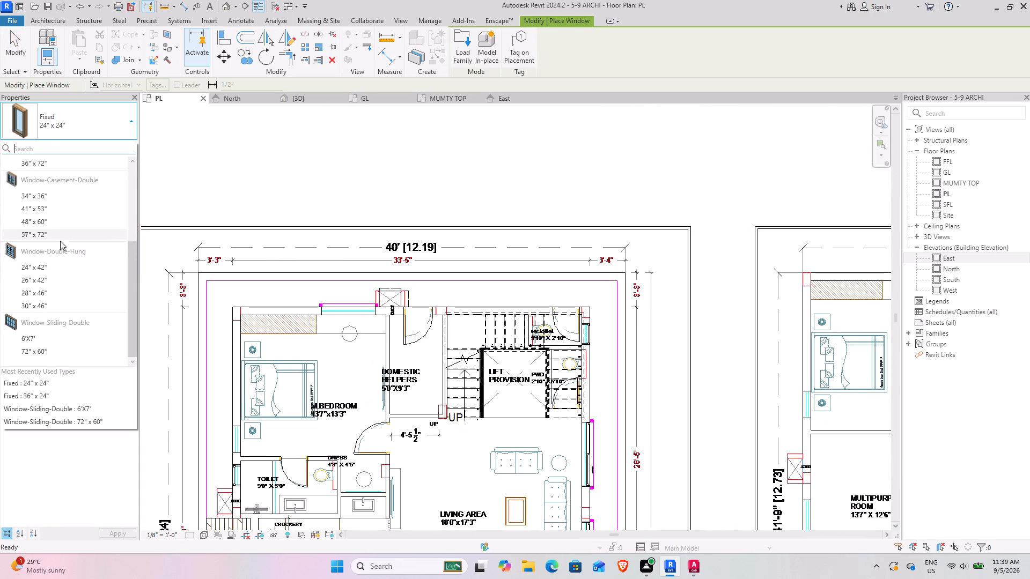
{"action": "scroll", "coordinate": [53, 340], "scroll_direction": "up", "scroll_amount": 1}
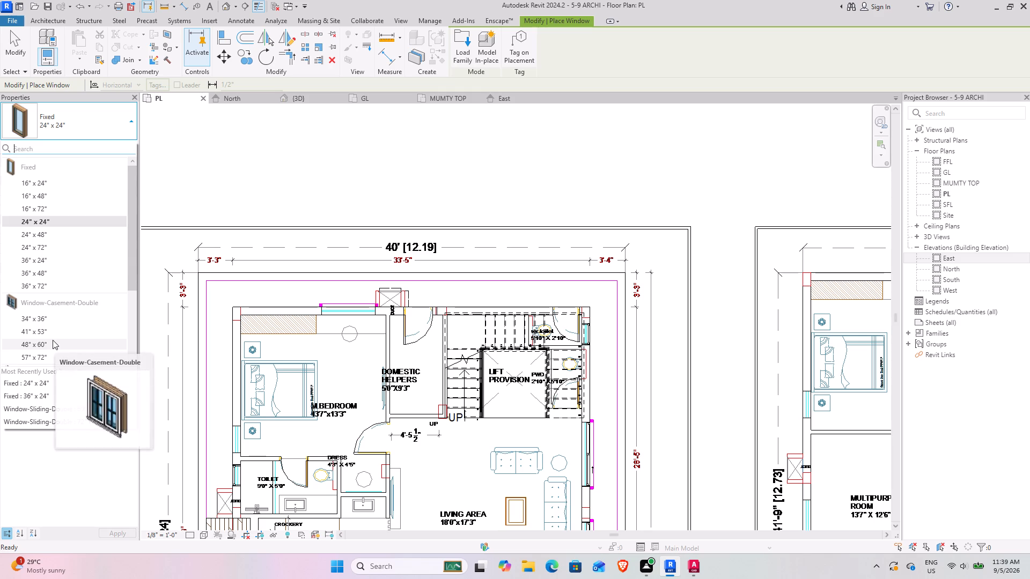
{"action": "scroll", "coordinate": [53, 340], "scroll_direction": "down", "scroll_amount": 4}
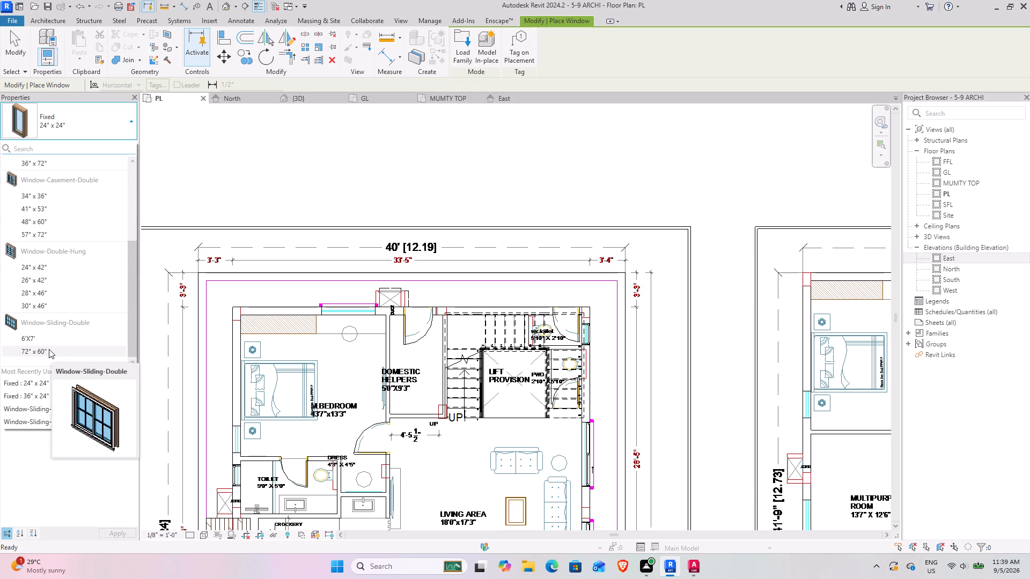
{"action": "left_click", "coordinate": [49, 349]}
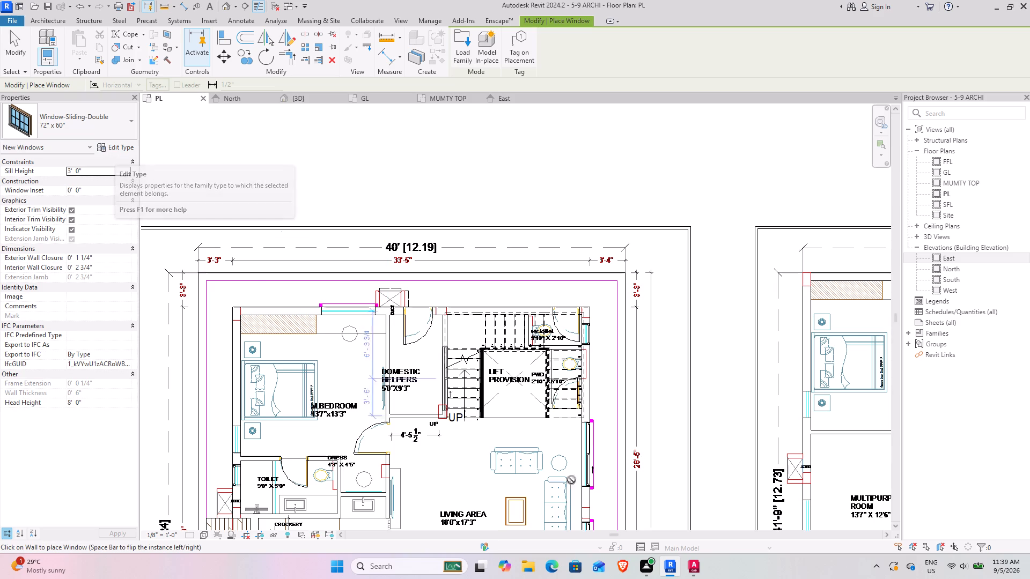
Switch to AutoCAD and examine the ground-floor sliding window in the West Elevation up close.
{"action": "left_click", "coordinate": [683, 565]}
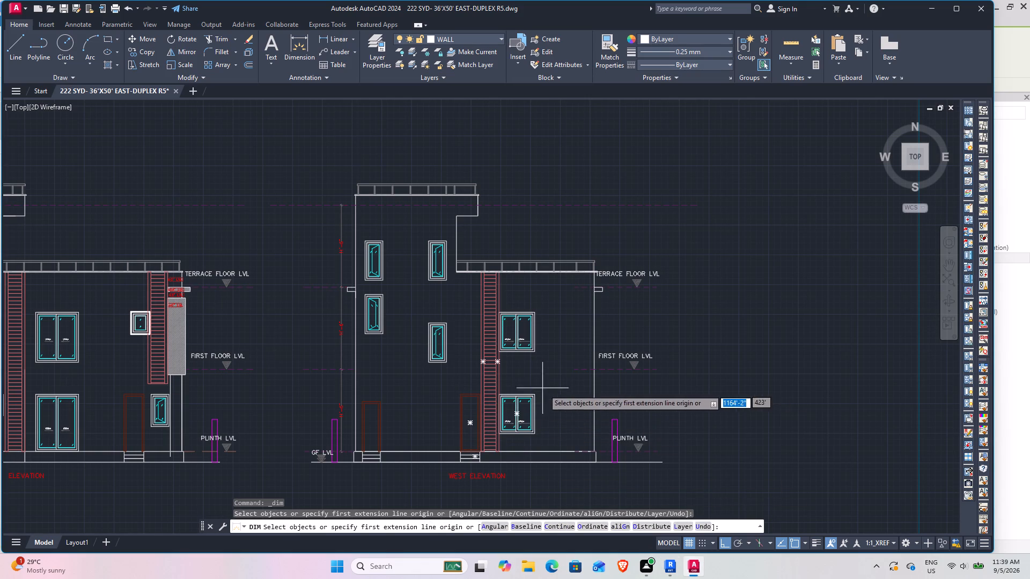
{"action": "scroll", "coordinate": [550, 403], "scroll_direction": "up", "scroll_amount": 3}
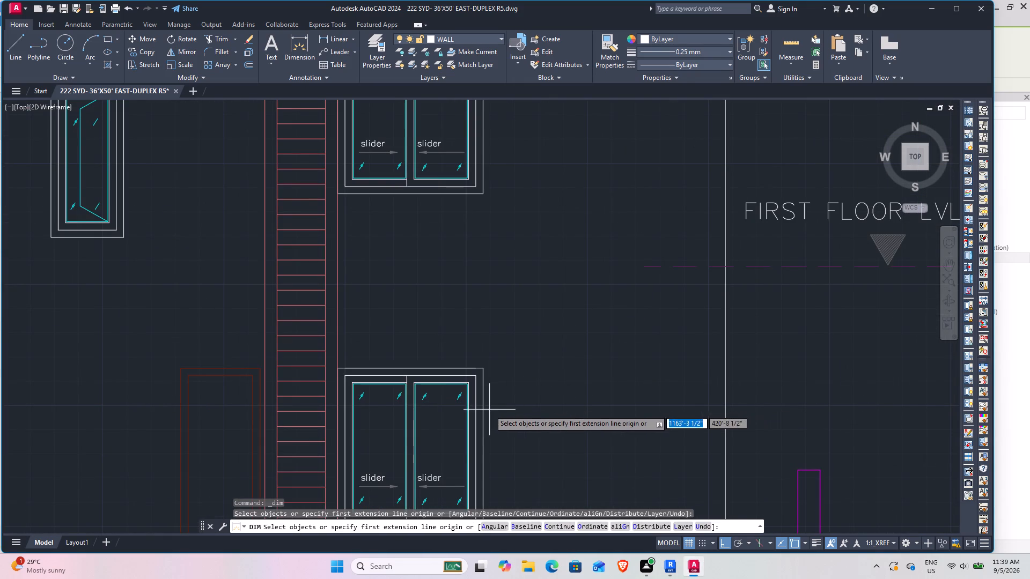
{"action": "middle_click_drag", "start_coordinate": [484, 410], "coordinate": [477, 349]}
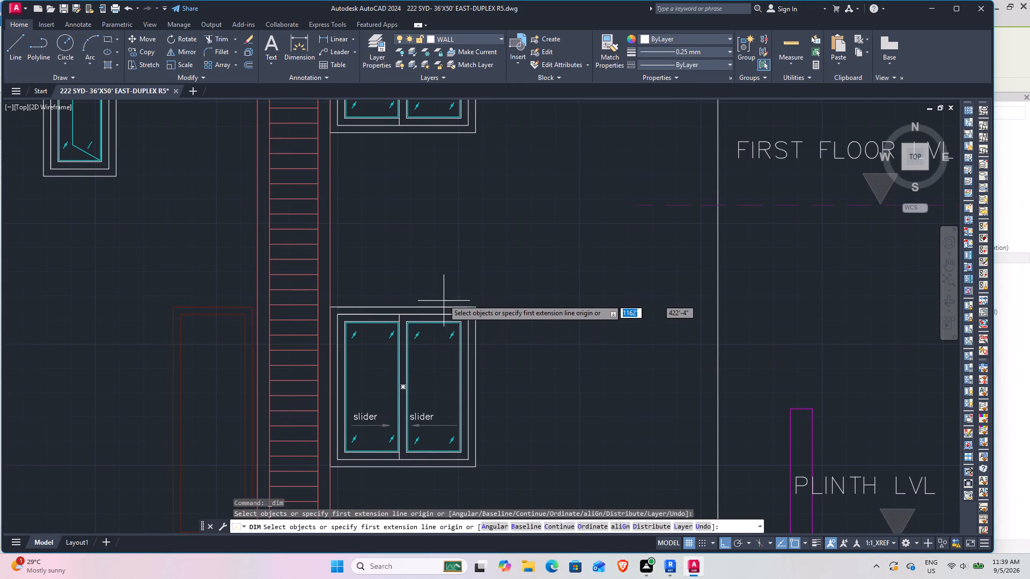
Back in Revit, duplicate the 72" x 60" sliding window type with the default name, setting width 4' 6" and height 5' 6".
{"action": "left_click", "coordinate": [670, 570]}
{"action": "left_click", "coordinate": [114, 143]}
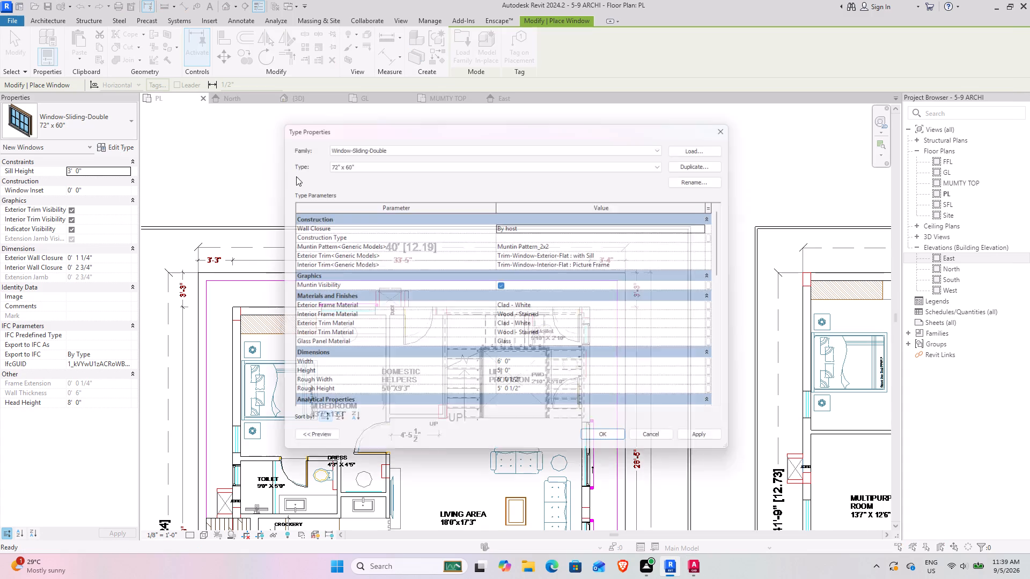
{"action": "left_click", "coordinate": [711, 161]}
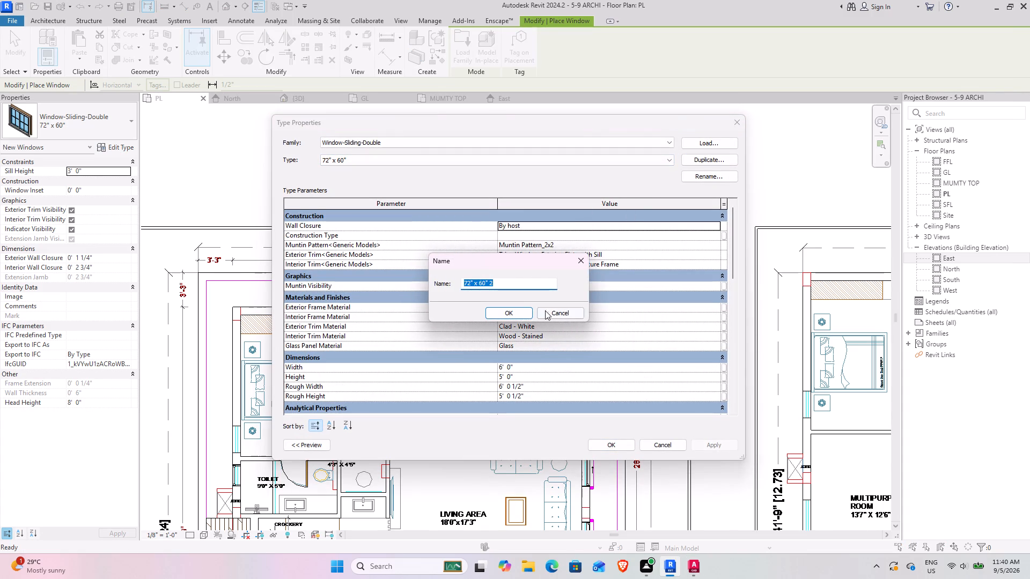
{"action": "left_click", "coordinate": [521, 313]}
{"action": "scroll", "coordinate": [525, 385], "scroll_direction": "down", "scroll_amount": 2}
{"action": "scroll", "coordinate": [523, 374], "scroll_direction": "up", "scroll_amount": 1}
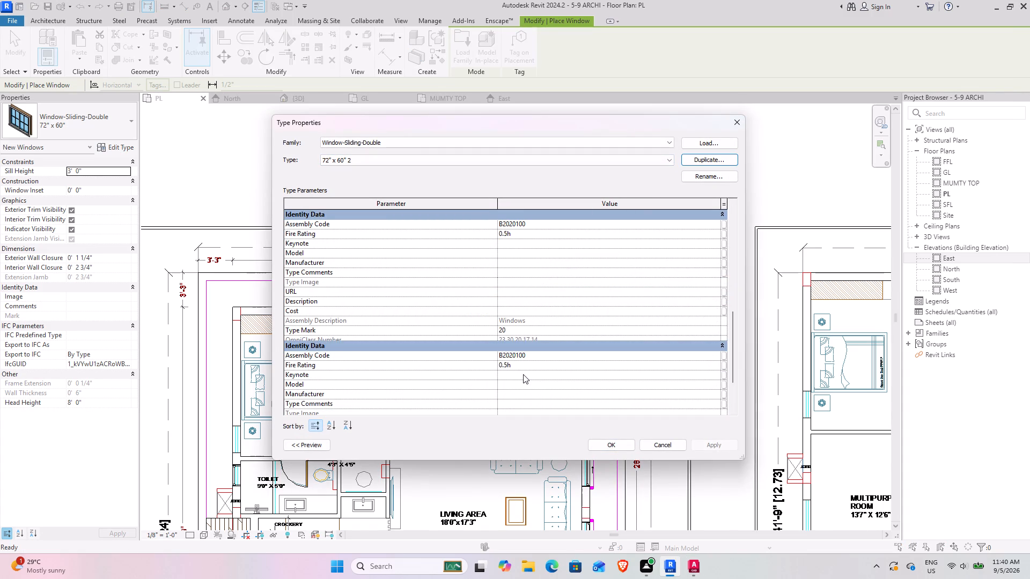
{"action": "scroll", "coordinate": [534, 331], "scroll_direction": "up", "scroll_amount": 1}
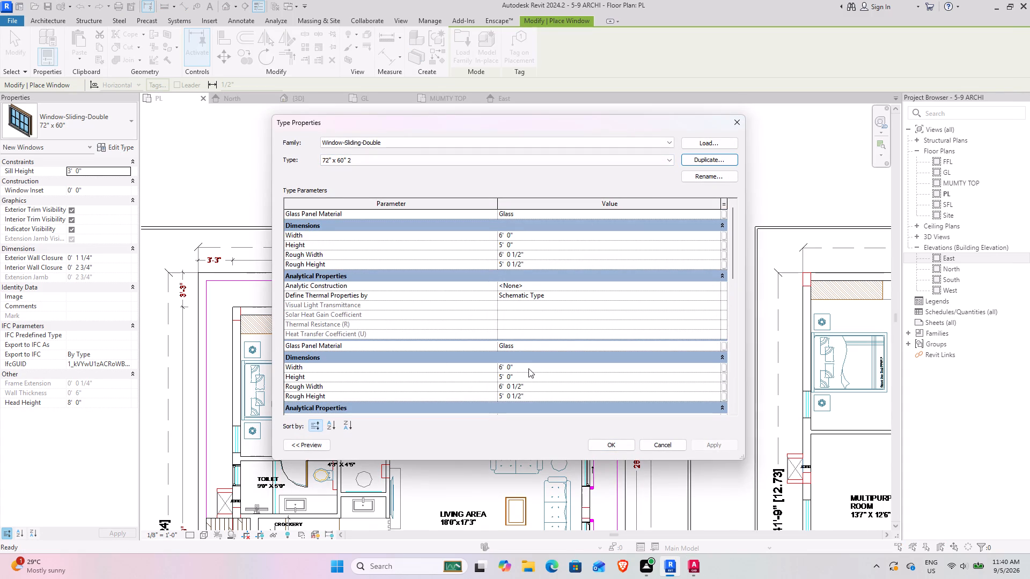
{"action": "left_click", "coordinate": [528, 368]}
{"action": "type", "text": "4'6"}
{"action": "key", "text": "Return"}
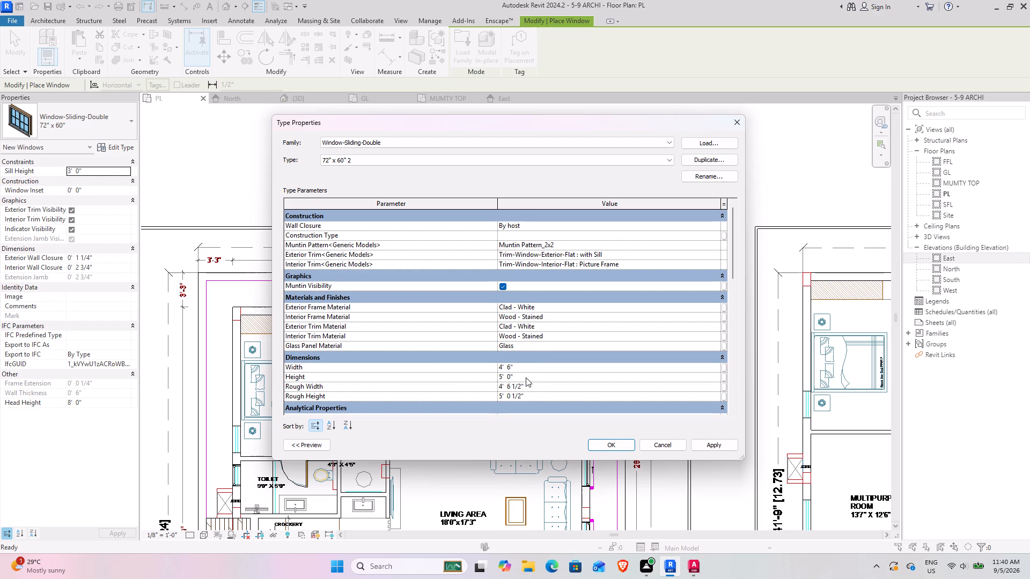
{"action": "left_click", "coordinate": [526, 377]}
{"action": "type", "text": "5;"}
{"action": "key", "text": "BackSpace"}
{"action": "type", "text": "'6"}
{"action": "key", "text": "Return"}
{"action": "left_click", "coordinate": [731, 448]}
{"action": "left_click", "coordinate": [609, 444]}
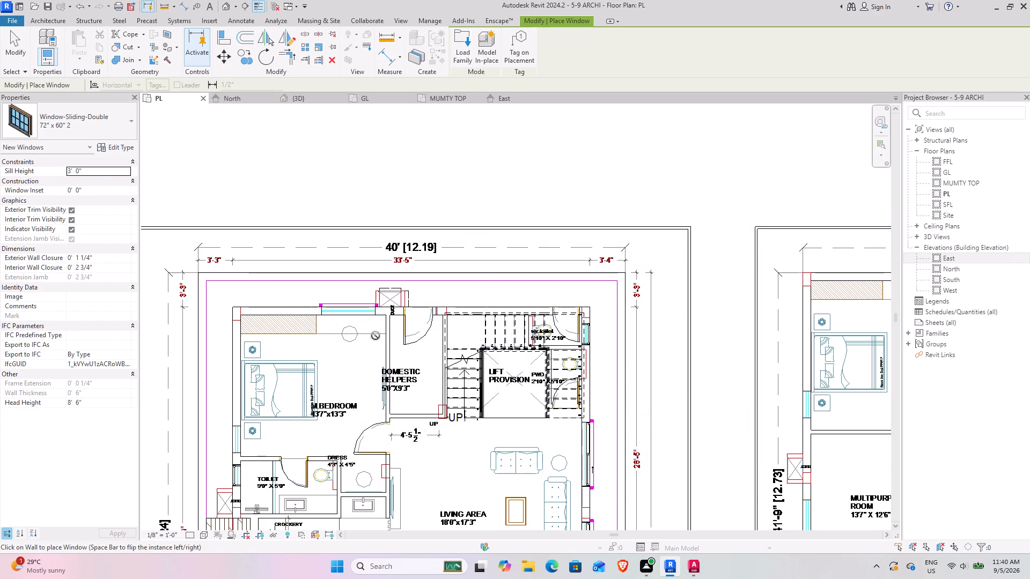
Place the new 4' 6" wide sliding window in the M.Bedroom's outer-wall opening beside the duct, at sill height 3' 0".
{"action": "scroll", "coordinate": [351, 309], "scroll_direction": "up", "scroll_amount": 8}
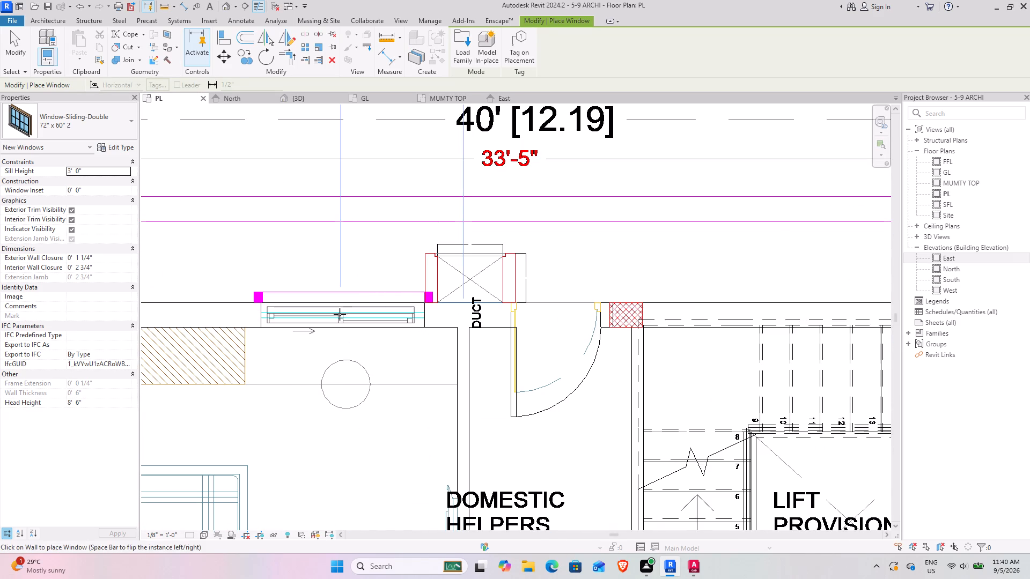
{"action": "left_click", "coordinate": [340, 313]}
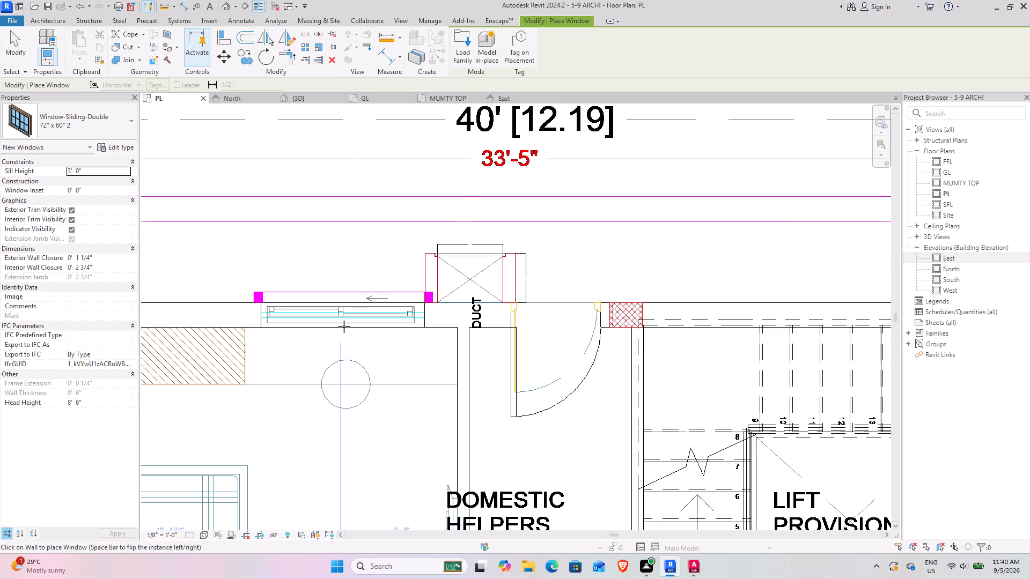
{"action": "scroll", "coordinate": [354, 450], "scroll_direction": "down", "scroll_amount": 4}
{"action": "middle_click_drag", "start_coordinate": [330, 460], "coordinate": [488, 210]}
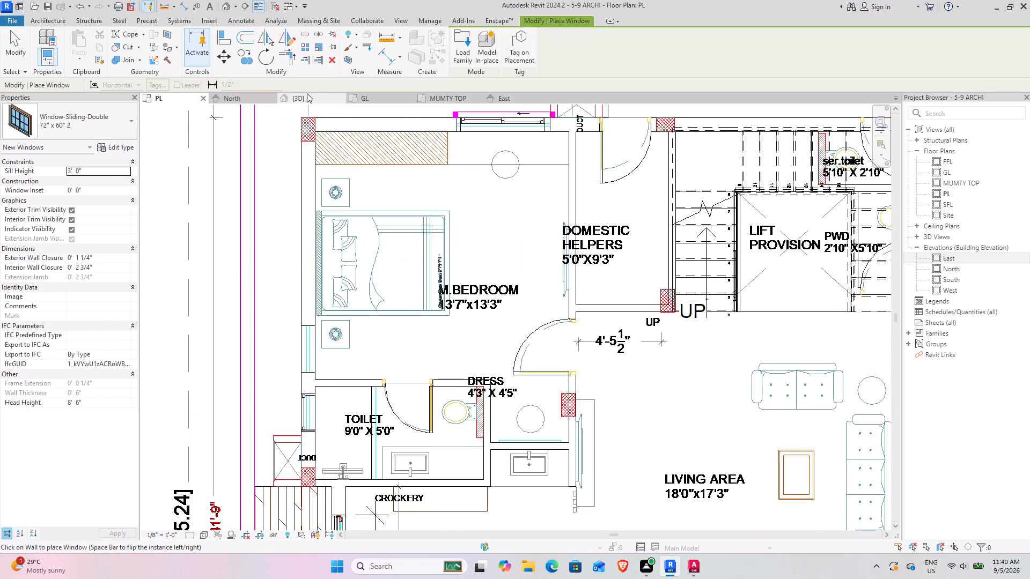
End window placement and examine the new sliding window on the house's back wall in the 3D view.
{"action": "left_click", "coordinate": [21, 53]}
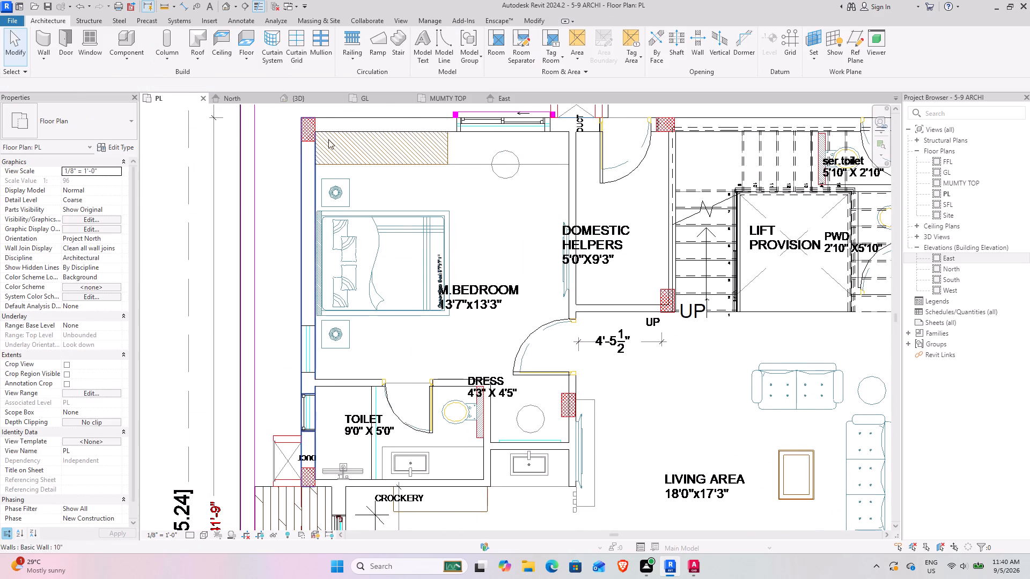
{"action": "left_click", "coordinate": [299, 103]}
{"action": "middle_click_drag", "start_coordinate": [454, 374], "coordinate": [360, 356], "text": "shift"}
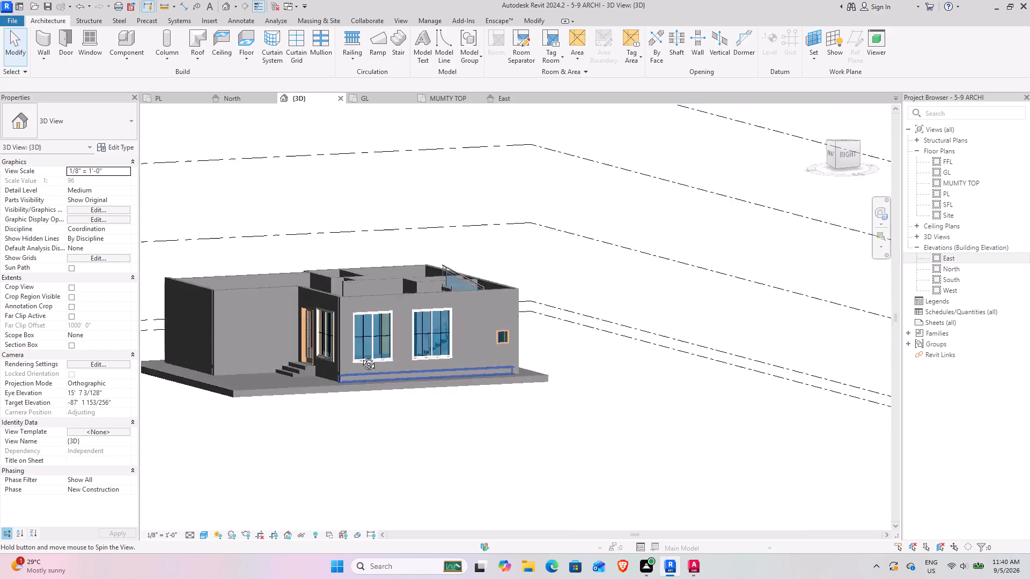
{"action": "middle_click_drag", "start_coordinate": [360, 356], "coordinate": [224, 351], "text": "shift"}
{"action": "middle_click_drag", "start_coordinate": [264, 366], "coordinate": [200, 403], "text": "shift"}
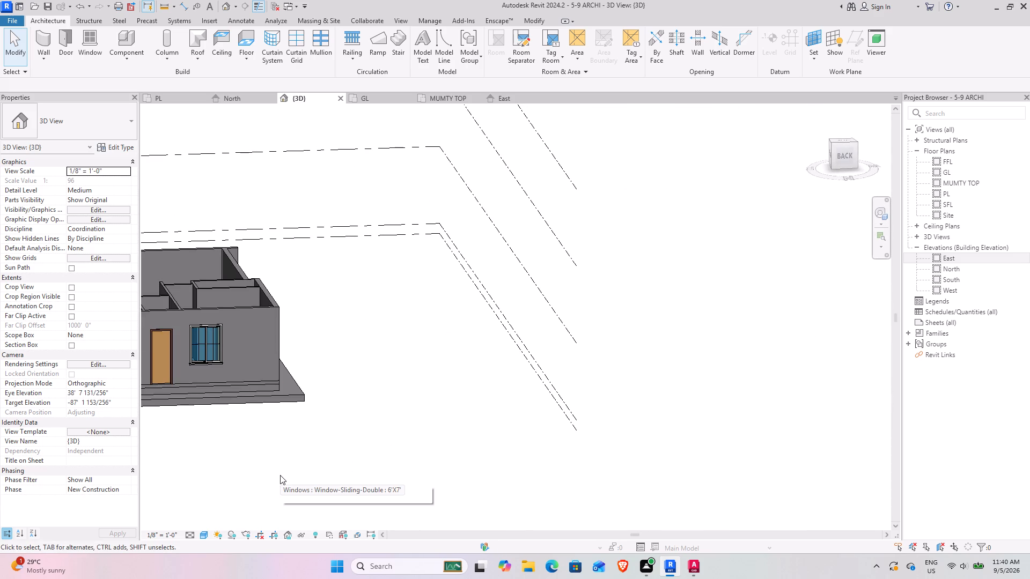
{"action": "middle_click_drag", "start_coordinate": [280, 475], "coordinate": [519, 475]}
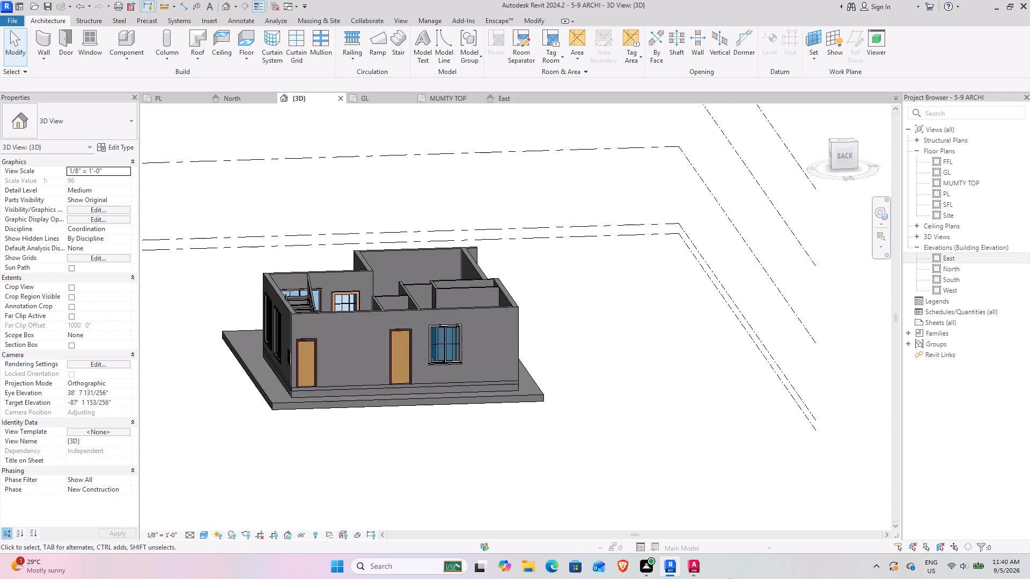
Switch to AutoCAD and examine the door and window layout of the West Elevation.
{"action": "left_click", "coordinate": [698, 566]}
{"action": "scroll", "coordinate": [420, 356], "scroll_direction": "down", "scroll_amount": 4}
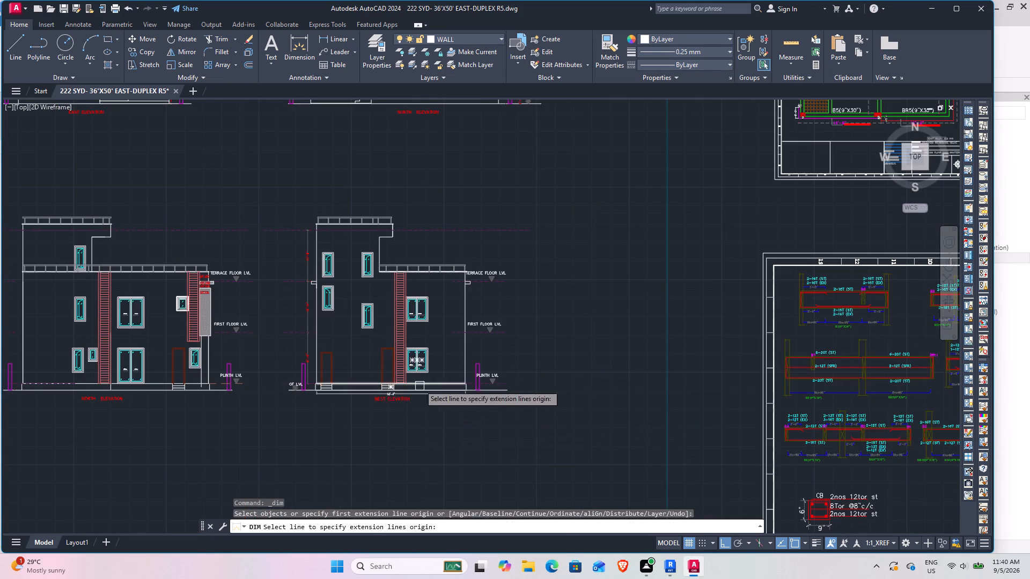
{"action": "scroll", "coordinate": [414, 366], "scroll_direction": "up", "scroll_amount": 3}
{"action": "middle_click_drag", "start_coordinate": [510, 304], "coordinate": [403, 286]}
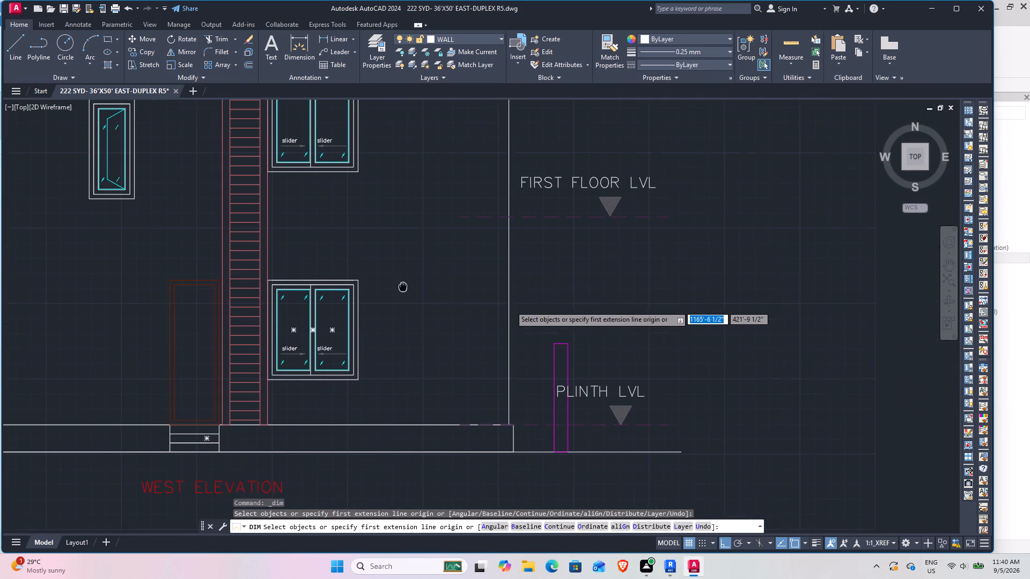
{"action": "middle_click_drag", "start_coordinate": [403, 286], "coordinate": [404, 284]}
{"action": "scroll", "coordinate": [335, 400], "scroll_direction": "down", "scroll_amount": 2}
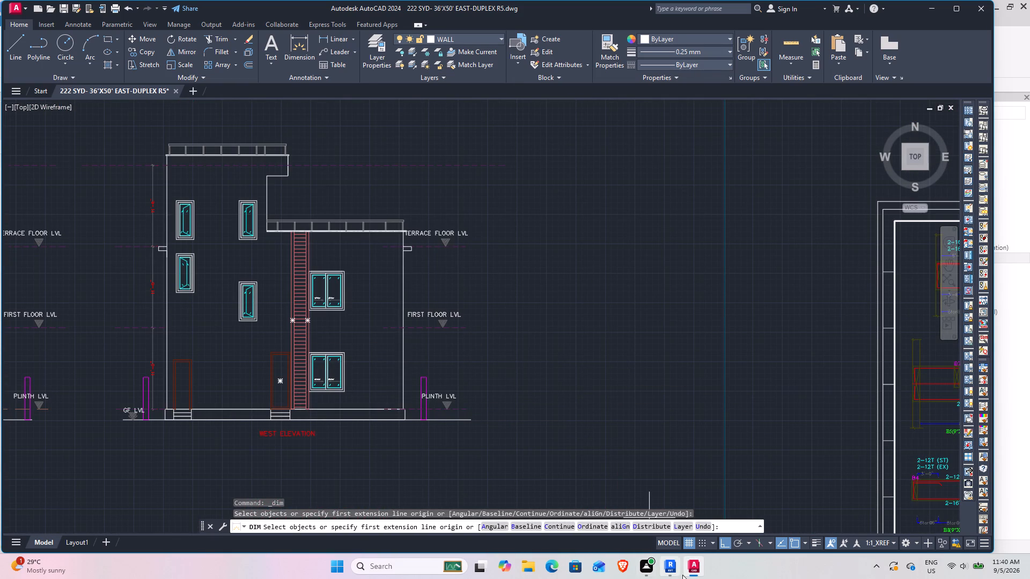
Return to Revit's 3D view and examine the openings on the back and left walls for comparison with the elevations.
{"action": "left_click", "coordinate": [677, 573]}
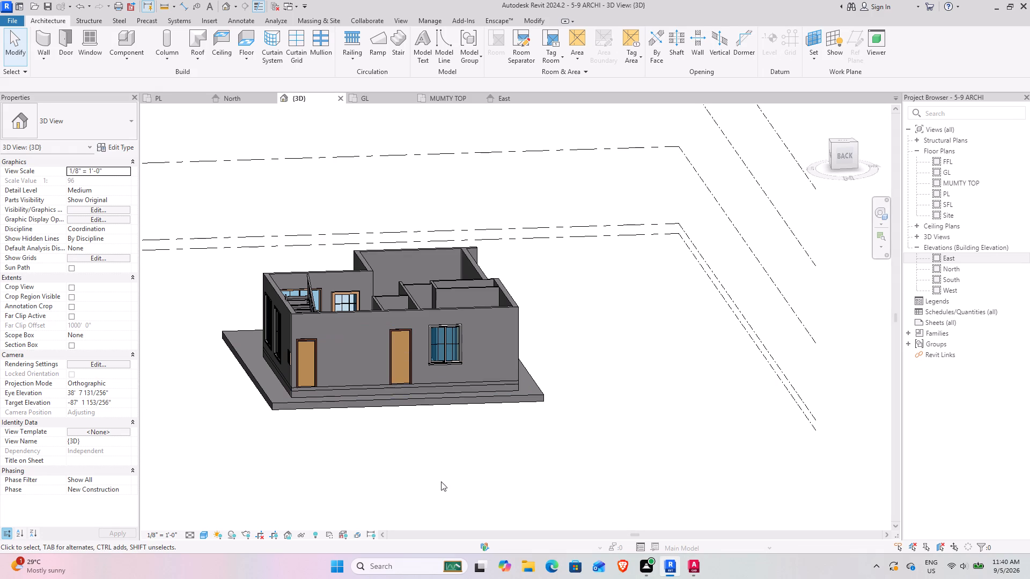
{"action": "scroll", "coordinate": [391, 336], "scroll_direction": "up", "scroll_amount": 3}
{"action": "scroll", "coordinate": [351, 380], "scroll_direction": "up", "scroll_amount": 2}
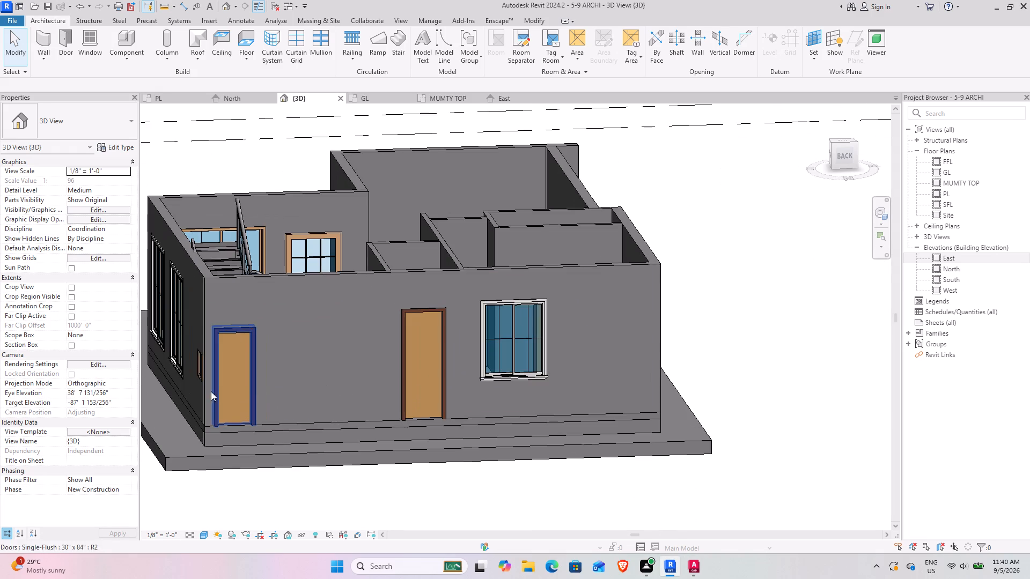
{"action": "scroll", "coordinate": [606, 466], "scroll_direction": "down", "scroll_amount": 3}
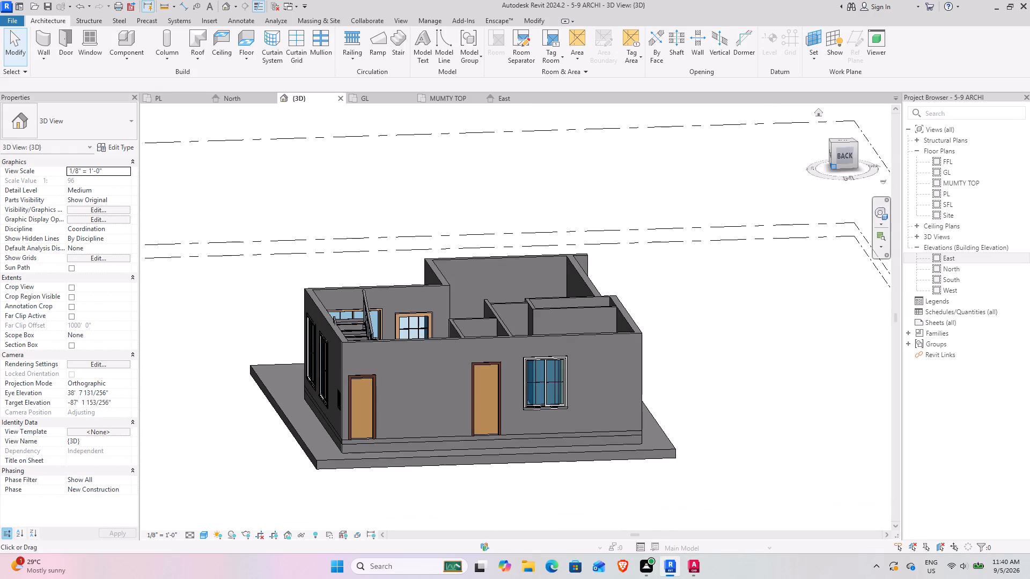
{"action": "left_click_drag", "start_coordinate": [831, 157], "coordinate": [724, 159]}
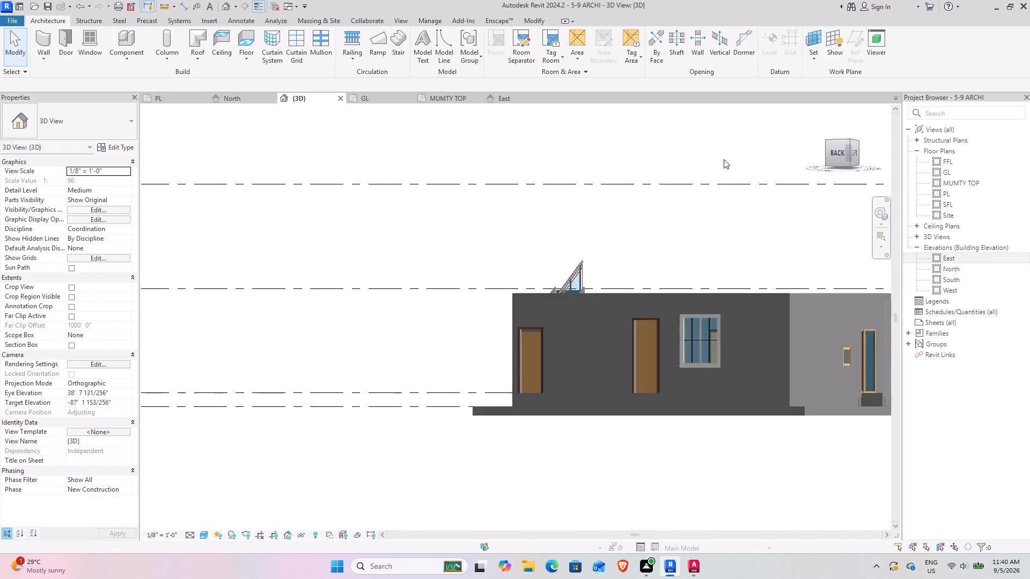
{"action": "left_click_drag", "start_coordinate": [724, 159], "coordinate": [692, 160]}
{"action": "scroll", "coordinate": [773, 424], "scroll_direction": "down", "scroll_amount": 4}
{"action": "middle_click_drag", "start_coordinate": [759, 411], "coordinate": [517, 369]}
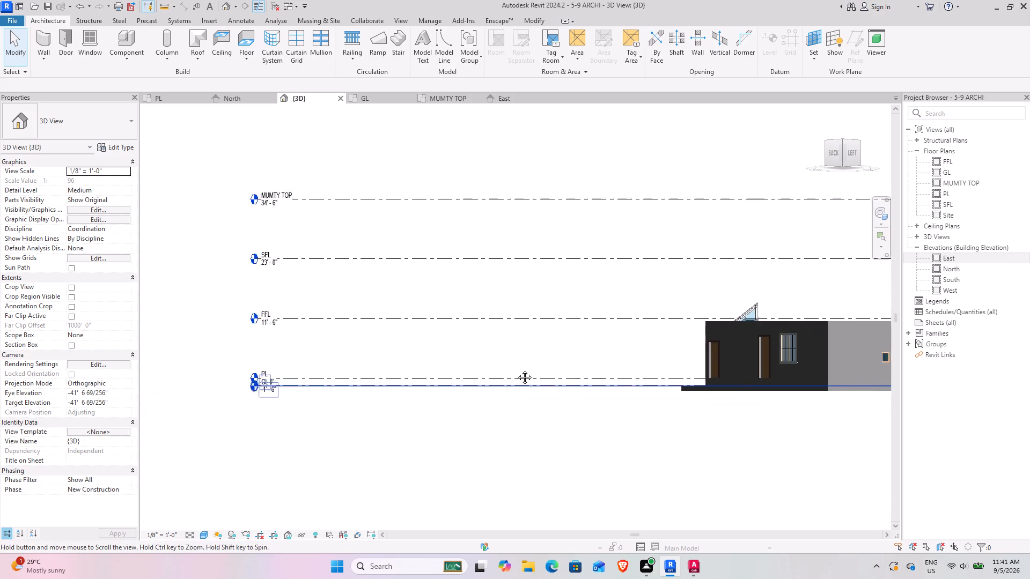
{"action": "middle_click_drag", "start_coordinate": [517, 369], "coordinate": [489, 369]}
{"action": "scroll", "coordinate": [805, 365], "scroll_direction": "up", "scroll_amount": 3}
{"action": "left_click_drag", "start_coordinate": [843, 157], "coordinate": [822, 153]}
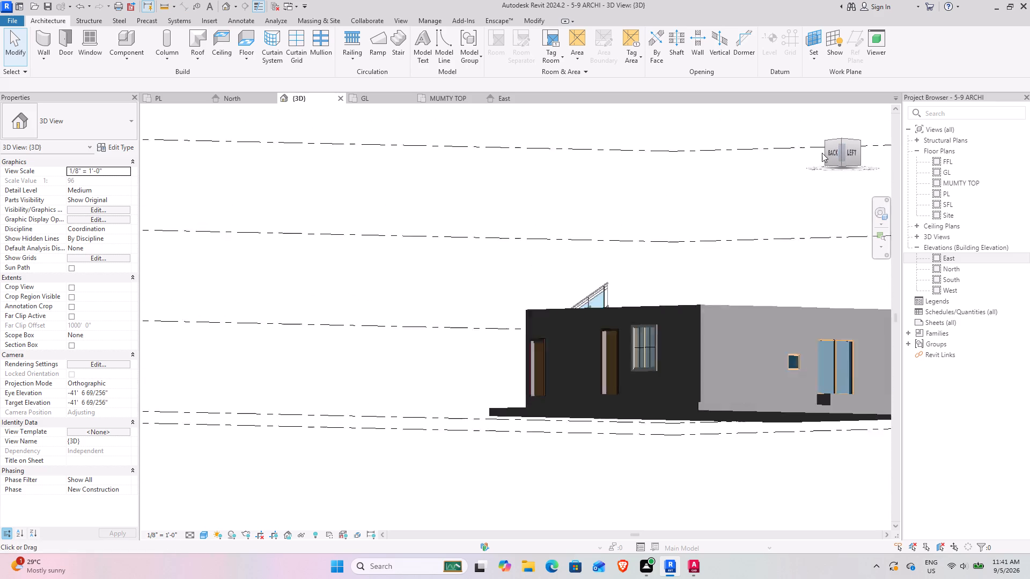
{"action": "left_click_drag", "start_coordinate": [822, 153], "coordinate": [818, 153]}
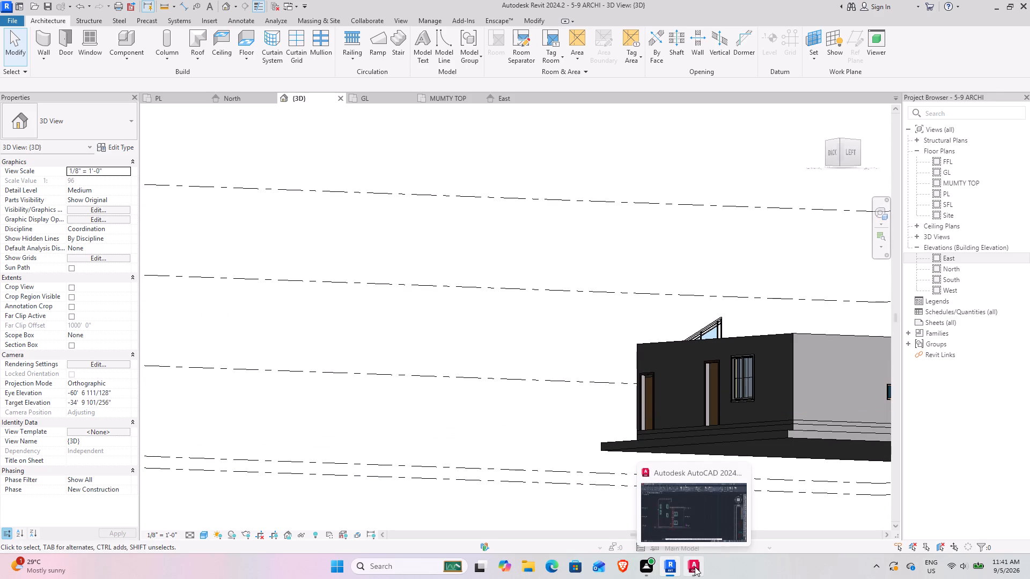
Switch to AutoCAD and examine the ground-floor windows and doors in the North Elevation.
{"action": "left_click", "coordinate": [695, 567]}
{"action": "scroll", "coordinate": [365, 392], "scroll_direction": "down", "scroll_amount": 2}
{"action": "middle_click_drag", "start_coordinate": [360, 394], "coordinate": [452, 391]}
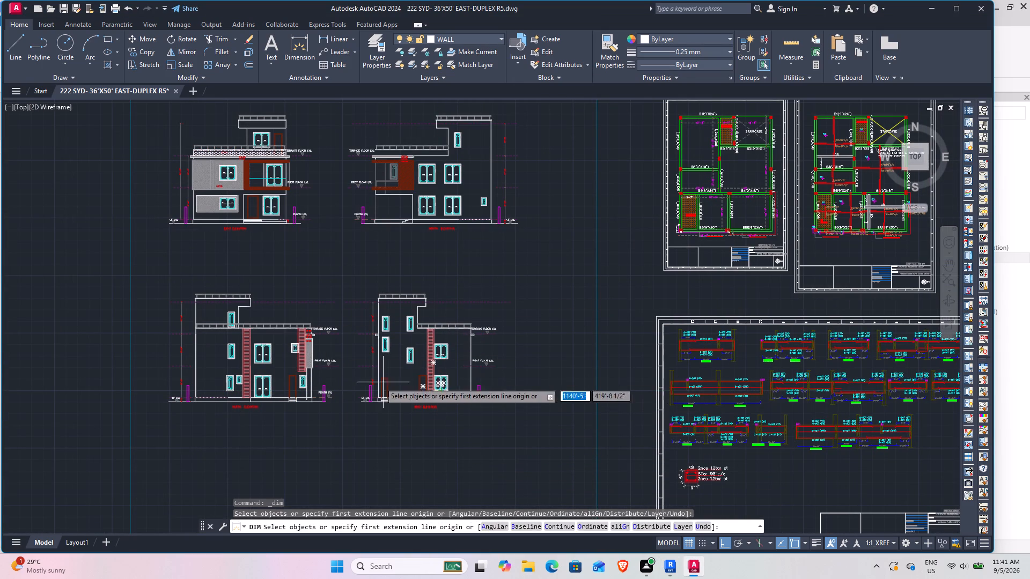
{"action": "scroll", "coordinate": [453, 201], "scroll_direction": "up", "scroll_amount": 1}
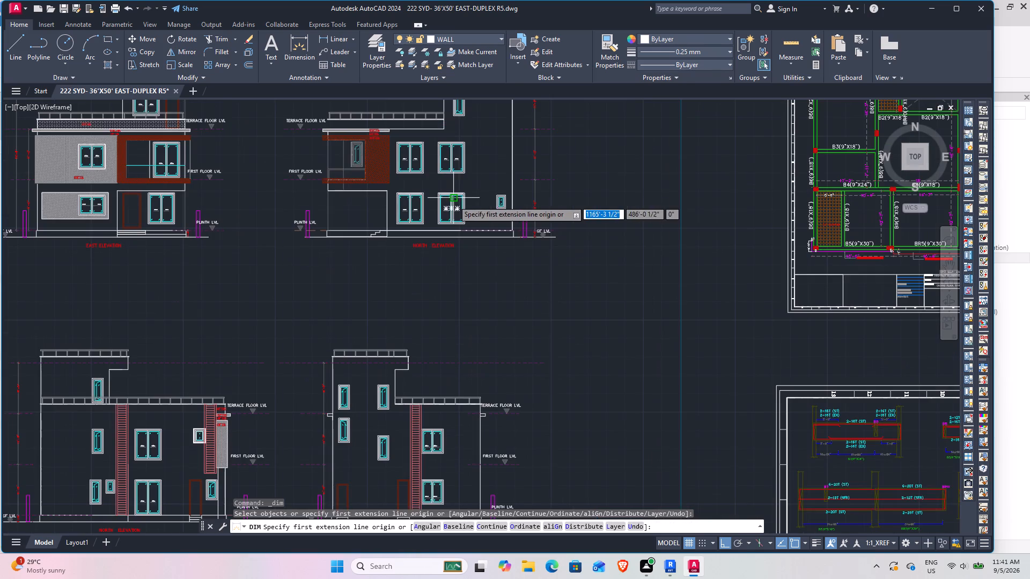
{"action": "middle_click_drag", "start_coordinate": [391, 381], "coordinate": [432, 296]}
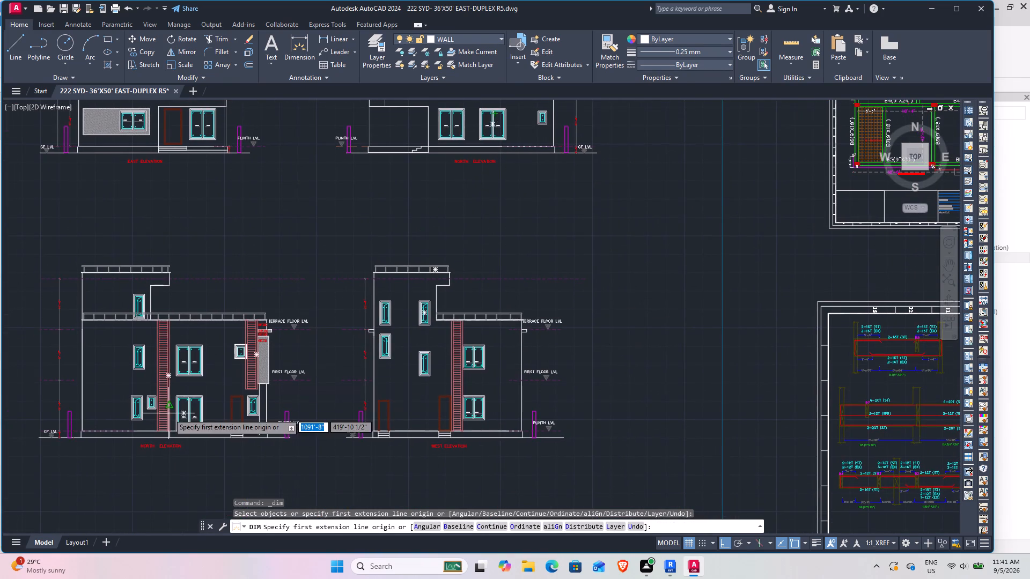
{"action": "scroll", "coordinate": [167, 413], "scroll_direction": "up", "scroll_amount": 3}
{"action": "middle_click_drag", "start_coordinate": [225, 460], "coordinate": [251, 380]}
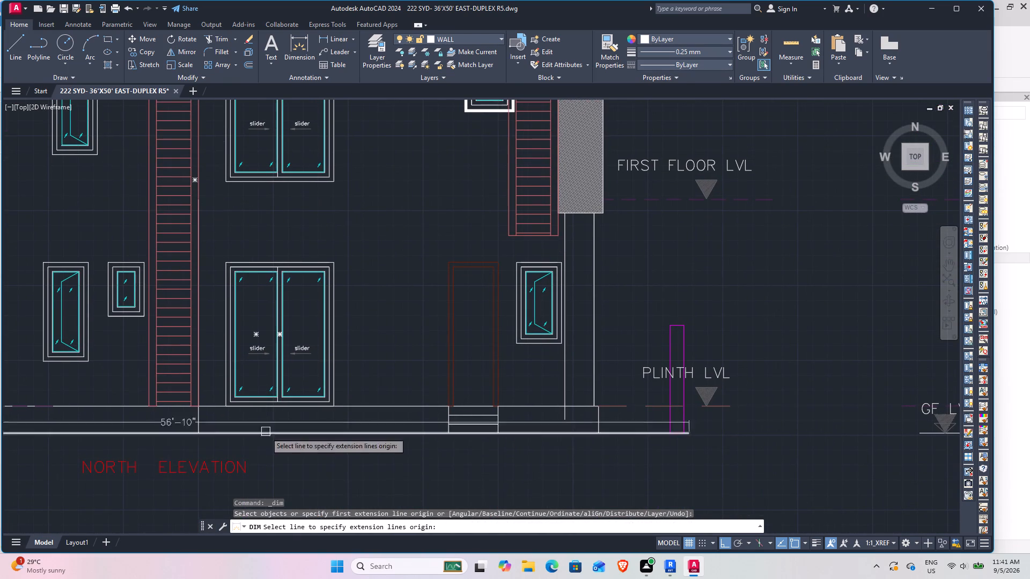
{"action": "scroll", "coordinate": [348, 486], "scroll_direction": "down", "scroll_amount": 2}
{"action": "middle_click_drag", "start_coordinate": [330, 451], "coordinate": [357, 383]}
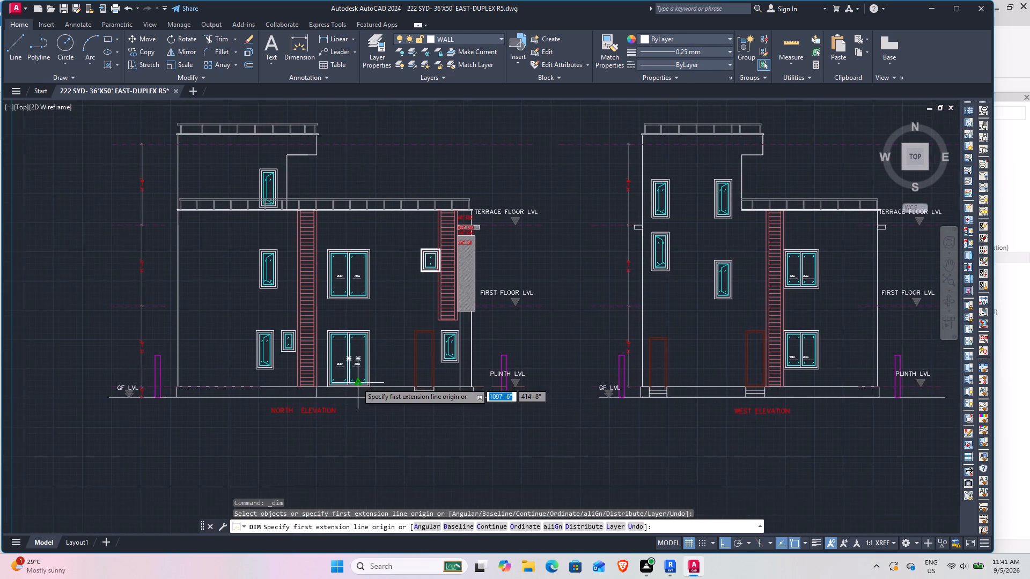
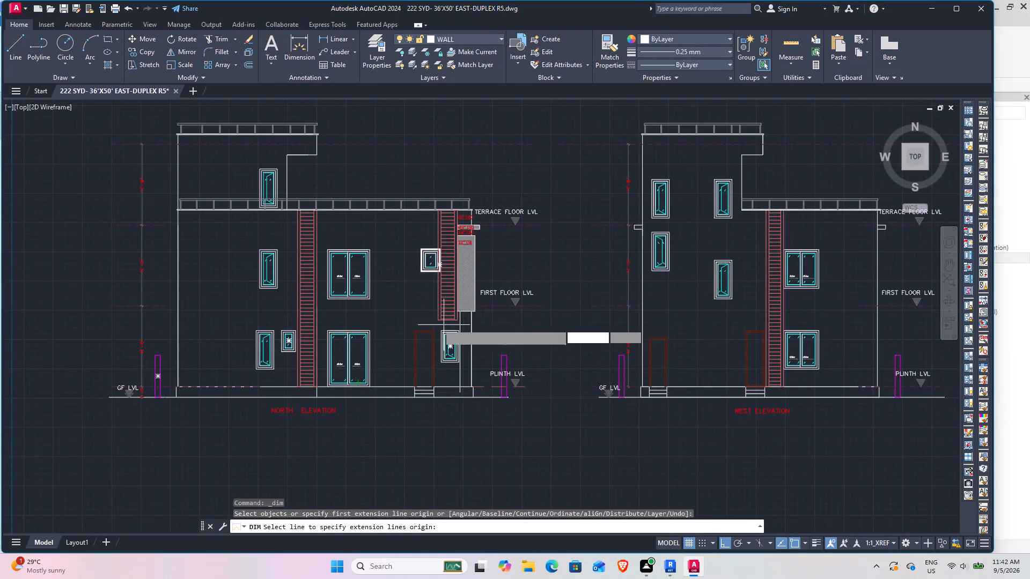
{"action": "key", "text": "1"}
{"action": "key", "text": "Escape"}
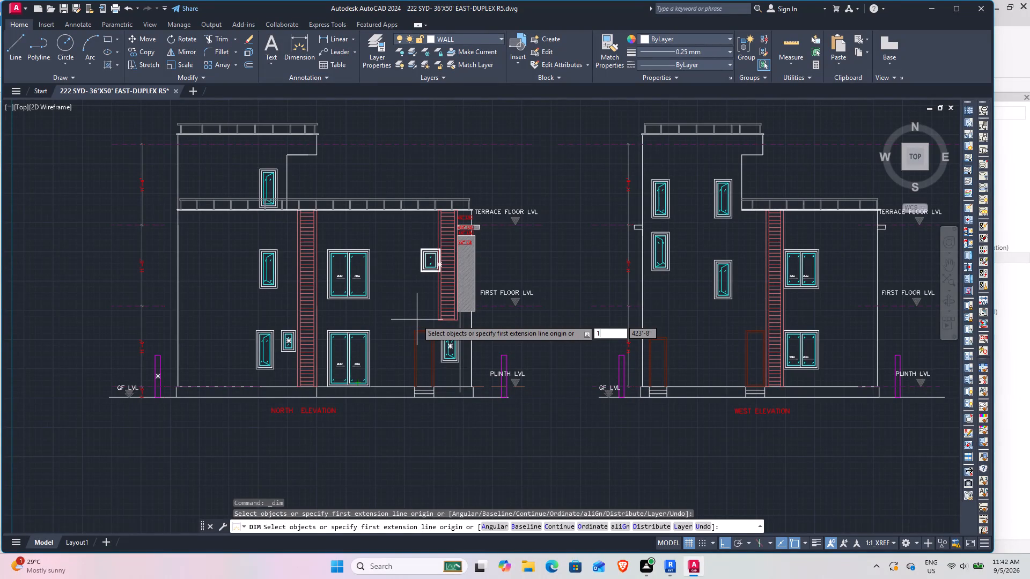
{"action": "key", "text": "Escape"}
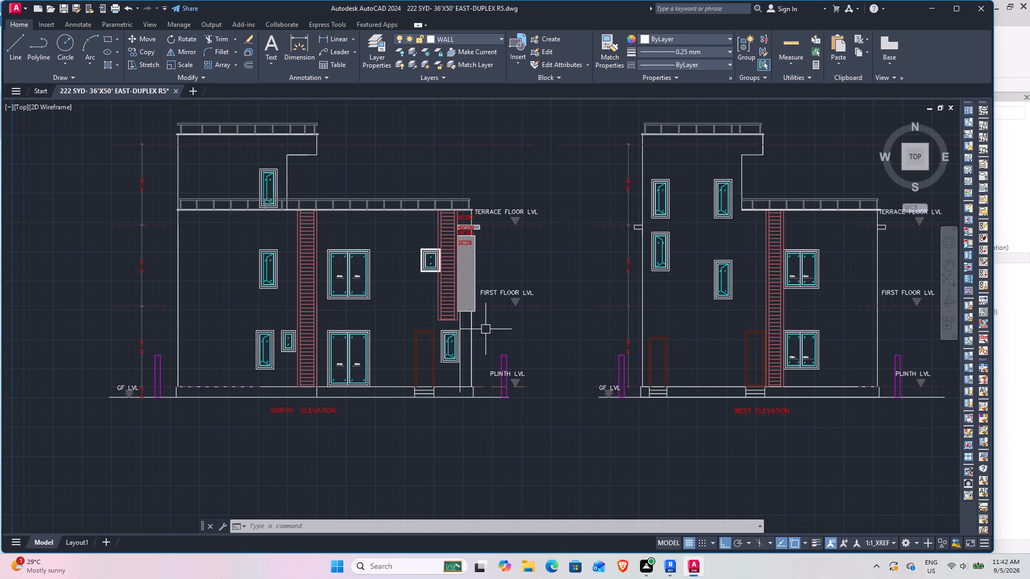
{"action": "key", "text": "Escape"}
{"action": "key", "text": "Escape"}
Examine the ground-floor doors and windows in the lower pair of line elevations, the North and West Elevations.
{"action": "scroll", "coordinate": [439, 277], "scroll_direction": "down", "scroll_amount": 4}
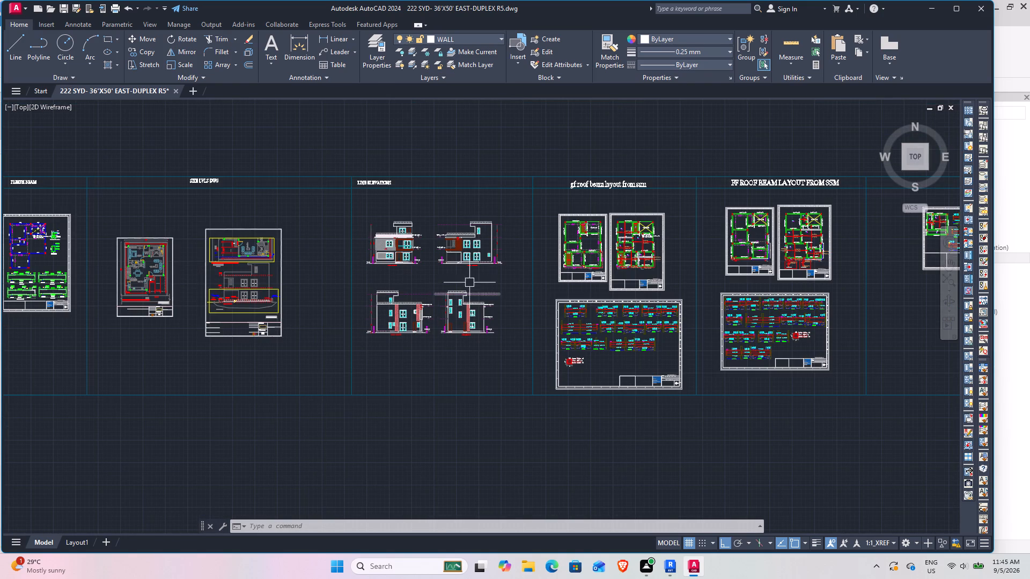
{"action": "scroll", "coordinate": [473, 232], "scroll_direction": "up", "scroll_amount": 2}
{"action": "middle_click_drag", "start_coordinate": [437, 327], "coordinate": [496, 278]}
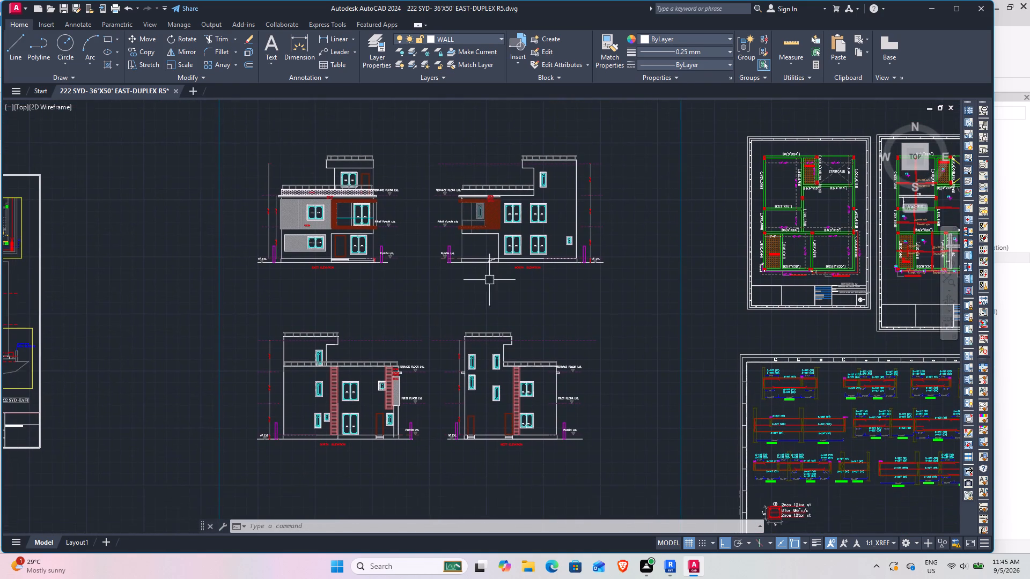
{"action": "scroll", "coordinate": [450, 416], "scroll_direction": "up", "scroll_amount": 3}
{"action": "middle_click_drag", "start_coordinate": [373, 441], "coordinate": [396, 383]}
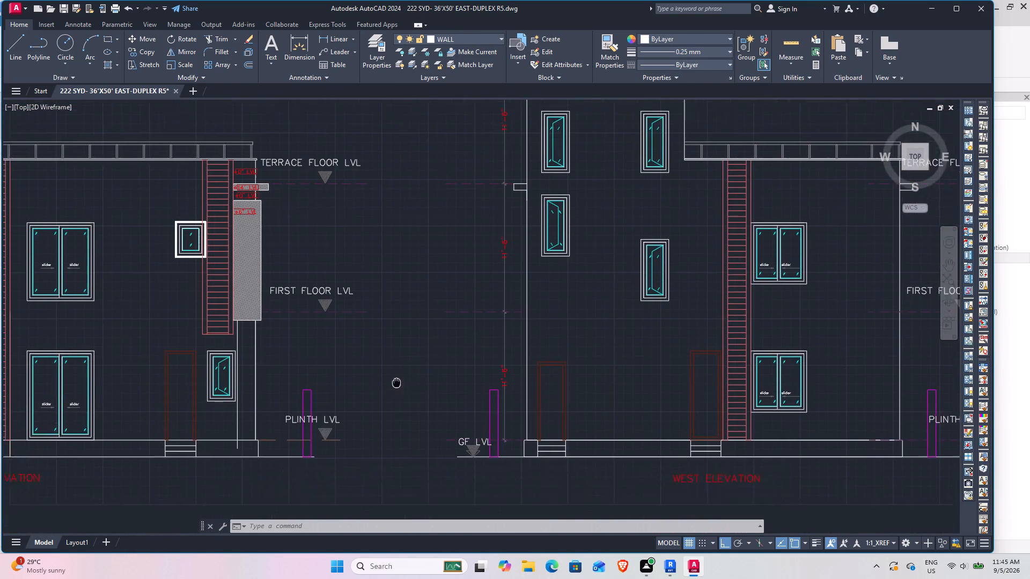
{"action": "middle_click_drag", "start_coordinate": [396, 383], "coordinate": [404, 340]}
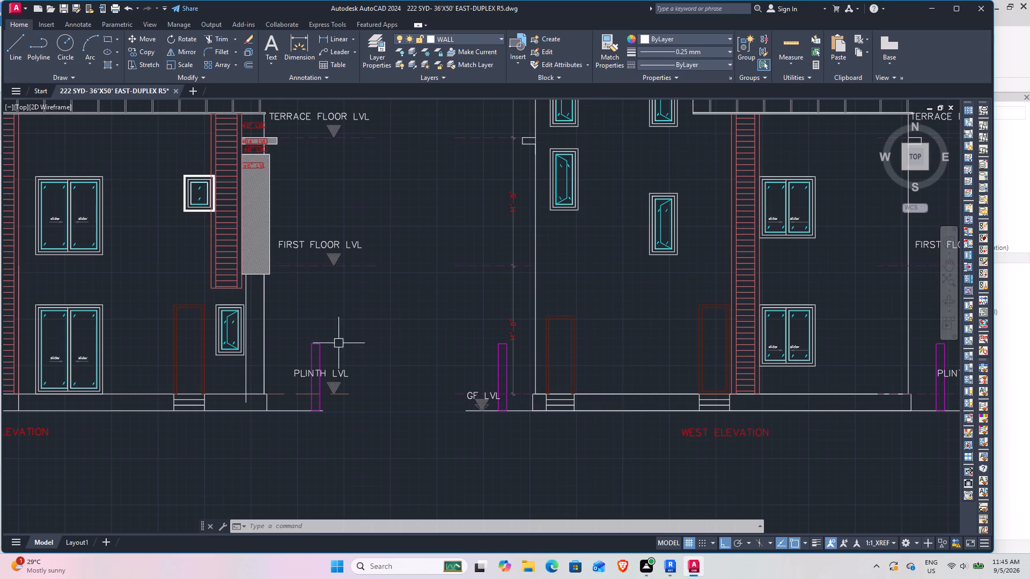
{"action": "scroll", "coordinate": [339, 343], "scroll_direction": "down", "scroll_amount": 2}
{"action": "middle_click_drag", "start_coordinate": [328, 338], "coordinate": [359, 285]}
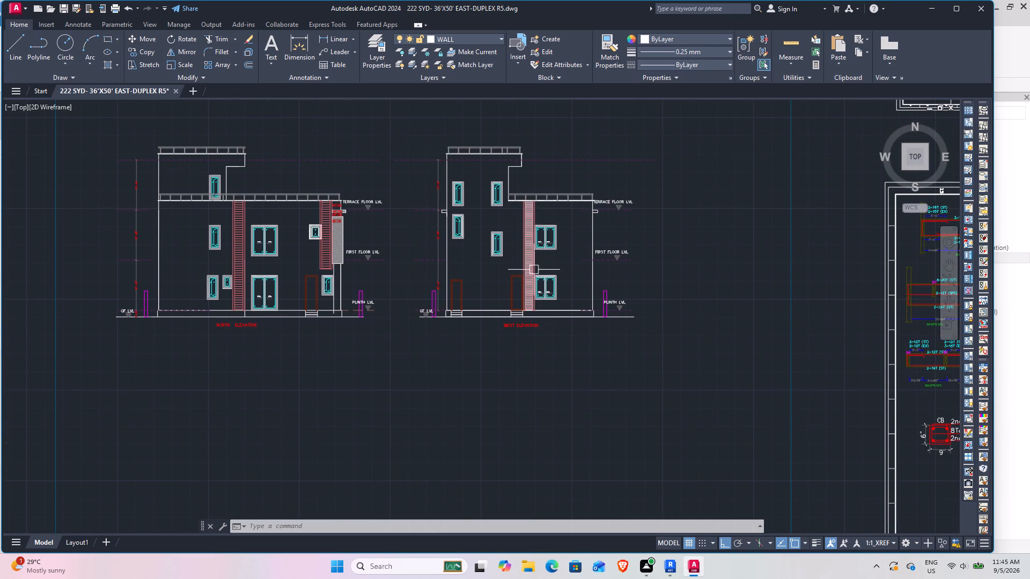
Switch to Revit's 3D view and examine the openings on the house's back and left walls.
{"action": "left_click", "coordinate": [674, 566]}
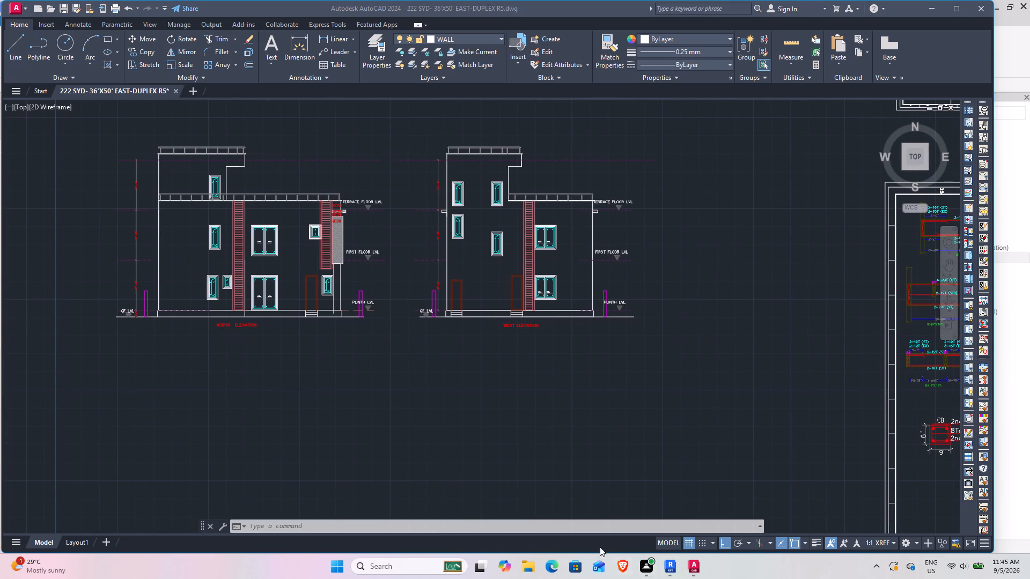
{"action": "left_click", "coordinate": [671, 569]}
{"action": "scroll", "coordinate": [591, 307], "scroll_direction": "down", "scroll_amount": 4}
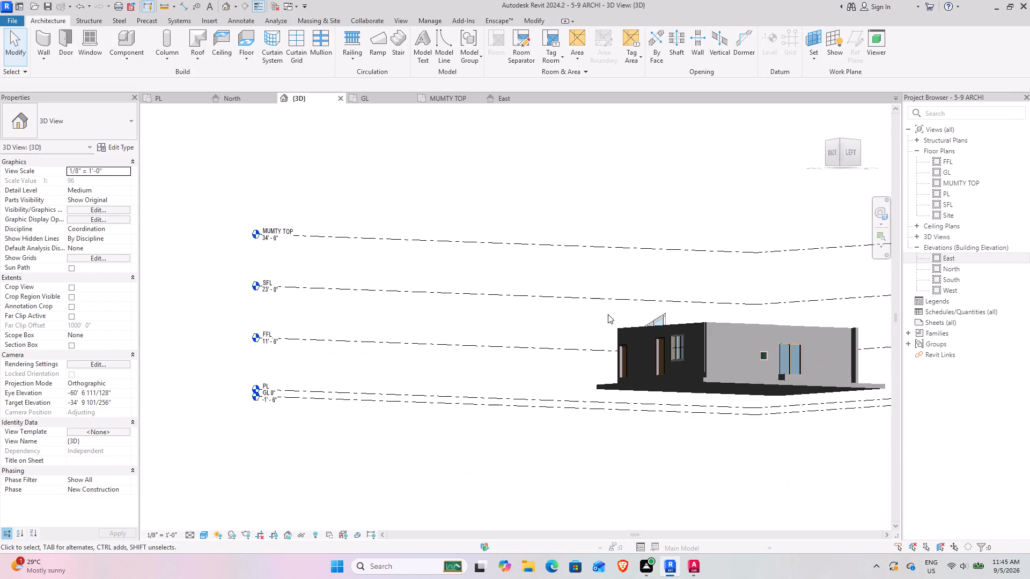
{"action": "middle_click_drag", "start_coordinate": [635, 319], "coordinate": [675, 382], "text": "shift"}
{"action": "middle_click_drag", "start_coordinate": [617, 315], "coordinate": [619, 438]}
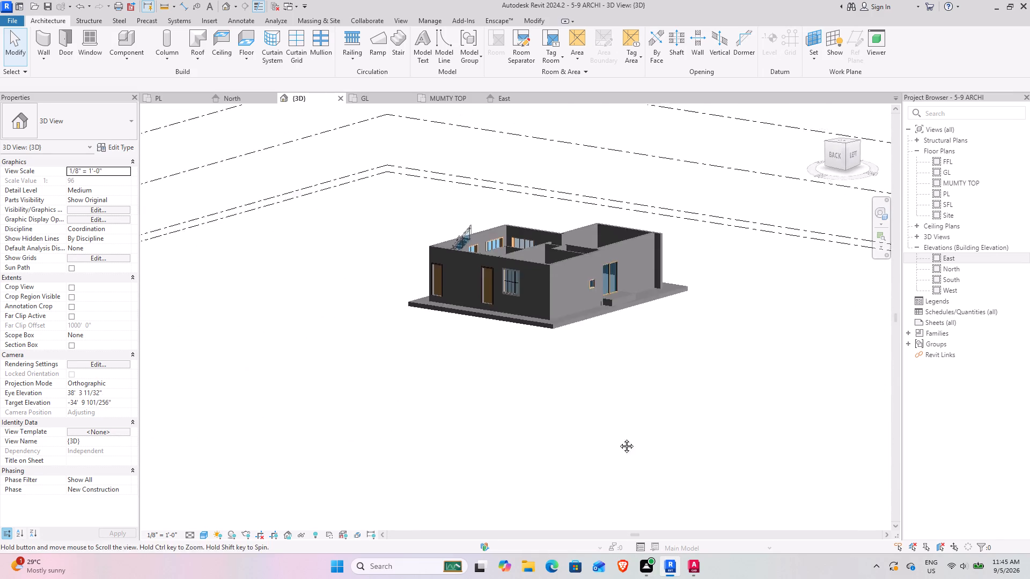
{"action": "middle_click_drag", "start_coordinate": [619, 438], "coordinate": [609, 469]}
{"action": "scroll", "coordinate": [580, 360], "scroll_direction": "up", "scroll_amount": 3}
{"action": "middle_click_drag", "start_coordinate": [605, 375], "coordinate": [546, 407], "text": "shift"}
{"action": "middle_click_drag", "start_coordinate": [687, 372], "coordinate": [607, 387]}
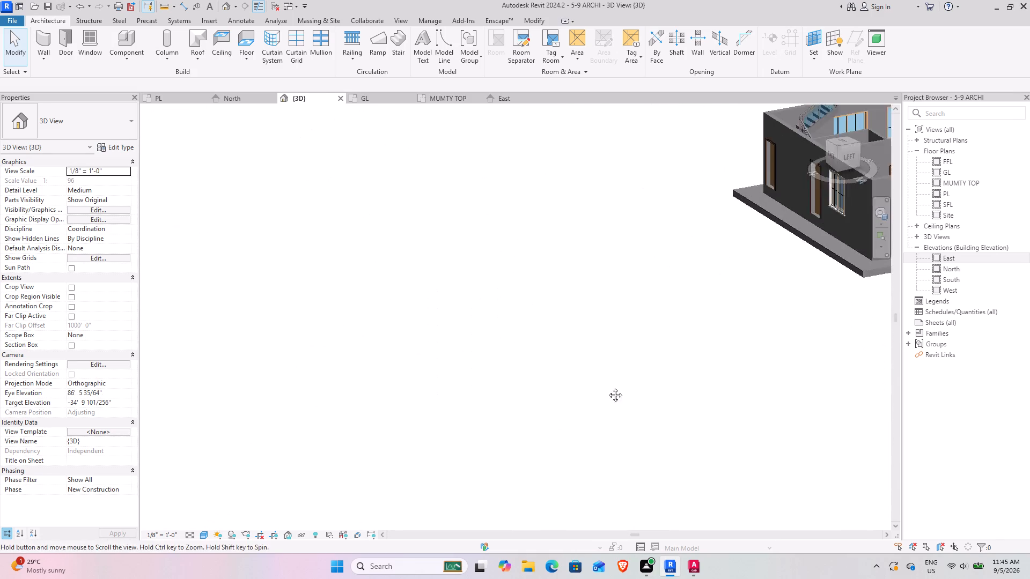
{"action": "middle_click_drag", "start_coordinate": [607, 387], "coordinate": [343, 440]}
{"action": "middle_click_drag", "start_coordinate": [525, 360], "coordinate": [422, 442]}
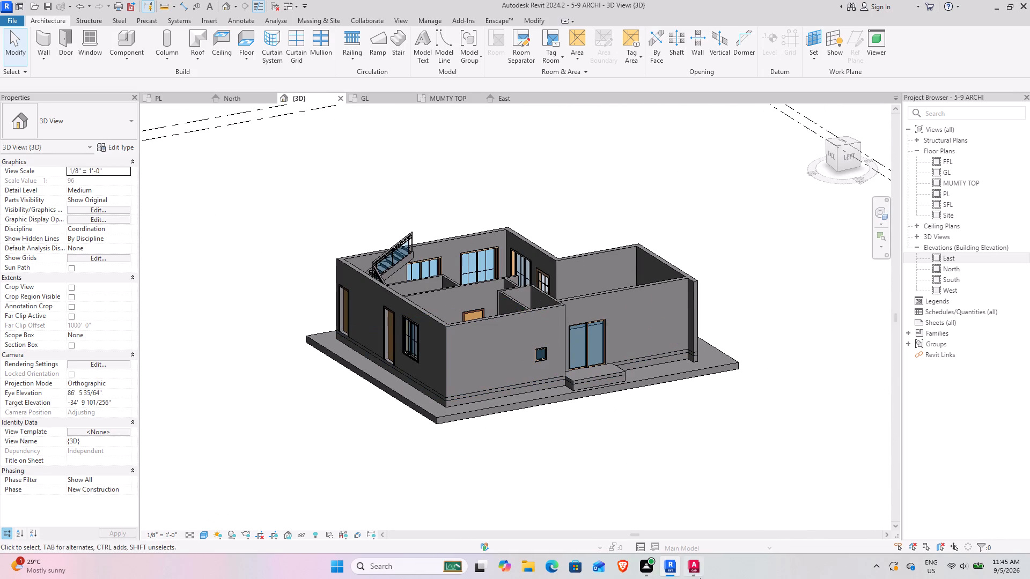
Switch to AutoCAD and examine the ground-floor windows of the upper North Elevation beside the East Elevation.
{"action": "left_click", "coordinate": [697, 569]}
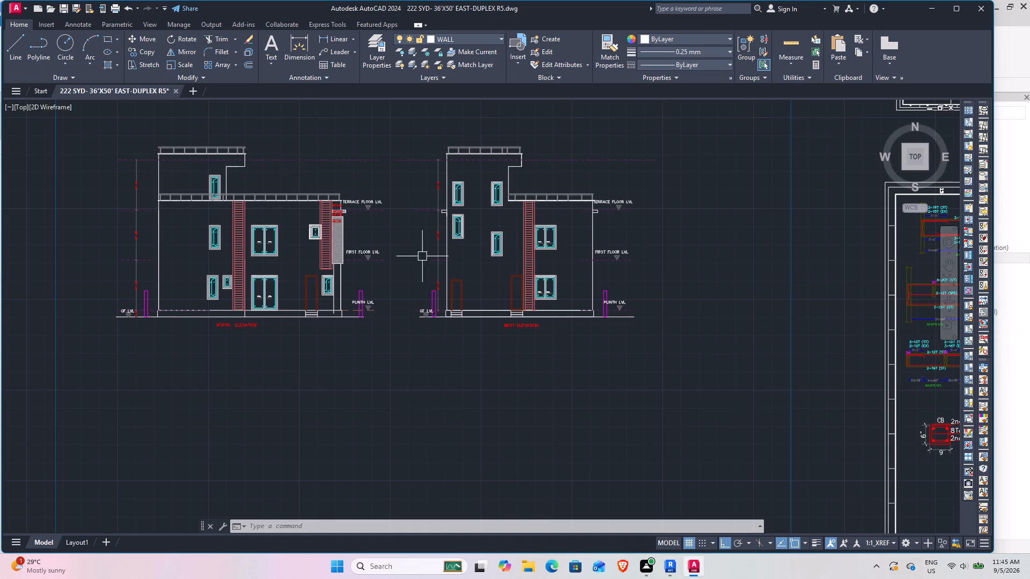
{"action": "scroll", "coordinate": [470, 282], "scroll_direction": "down", "scroll_amount": 2}
{"action": "middle_click_drag", "start_coordinate": [455, 251], "coordinate": [459, 333]}
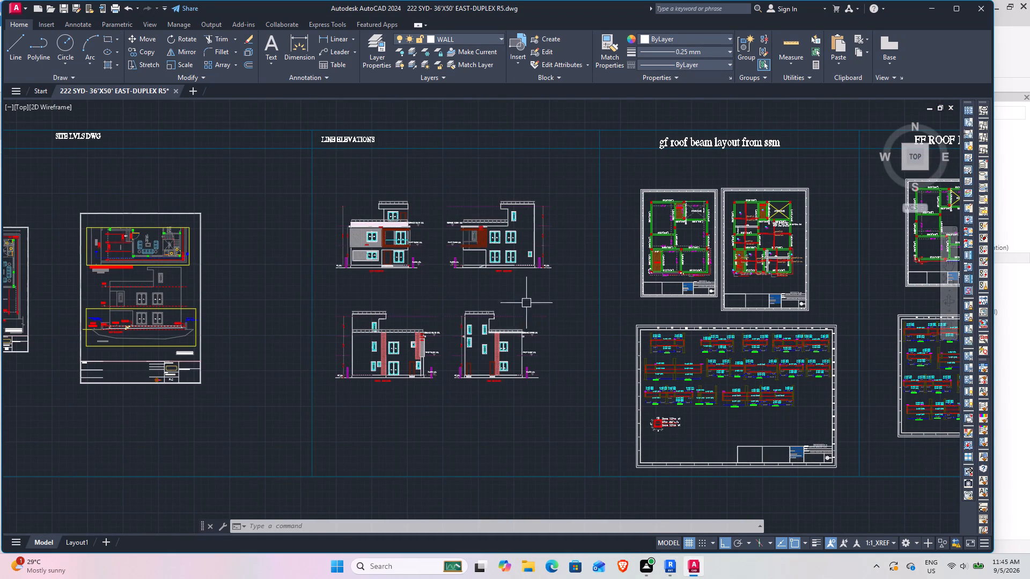
{"action": "scroll", "coordinate": [527, 243], "scroll_direction": "up", "scroll_amount": 4}
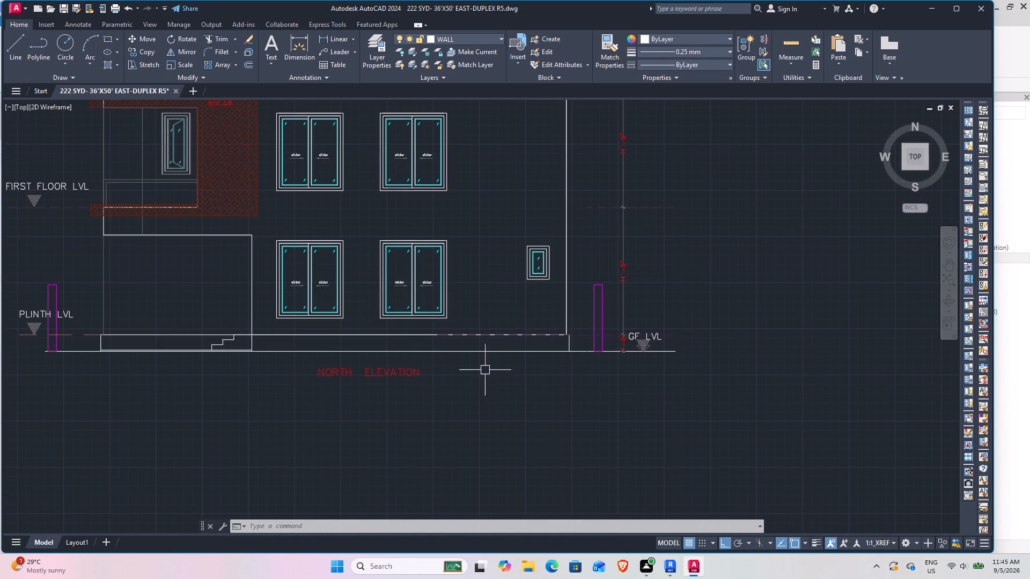
{"action": "scroll", "coordinate": [535, 407], "scroll_direction": "down", "scroll_amount": 2}
{"action": "middle_click_drag", "start_coordinate": [448, 365], "coordinate": [464, 294]}
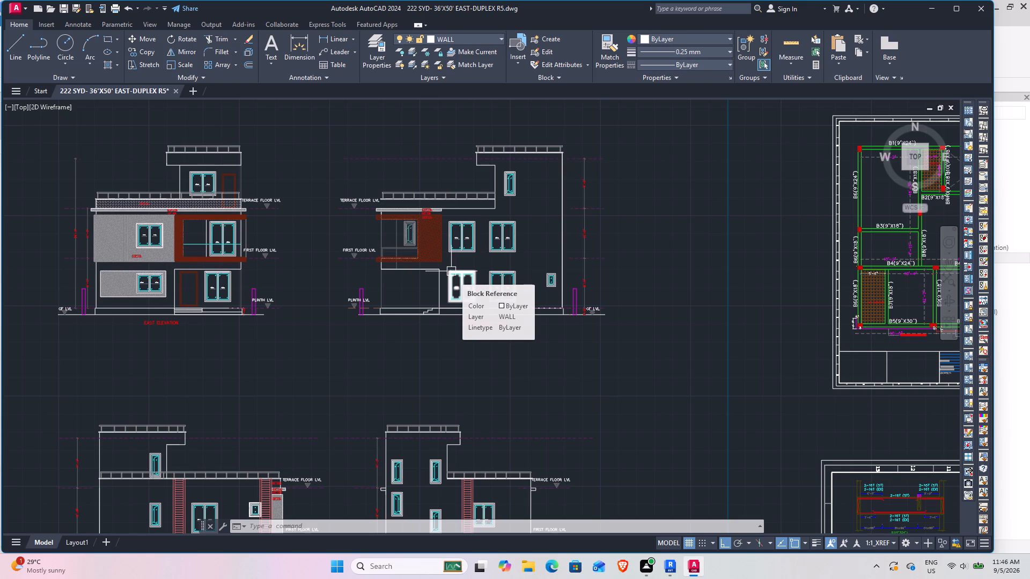
{"action": "scroll", "coordinate": [552, 289], "scroll_direction": "up", "scroll_amount": 2}
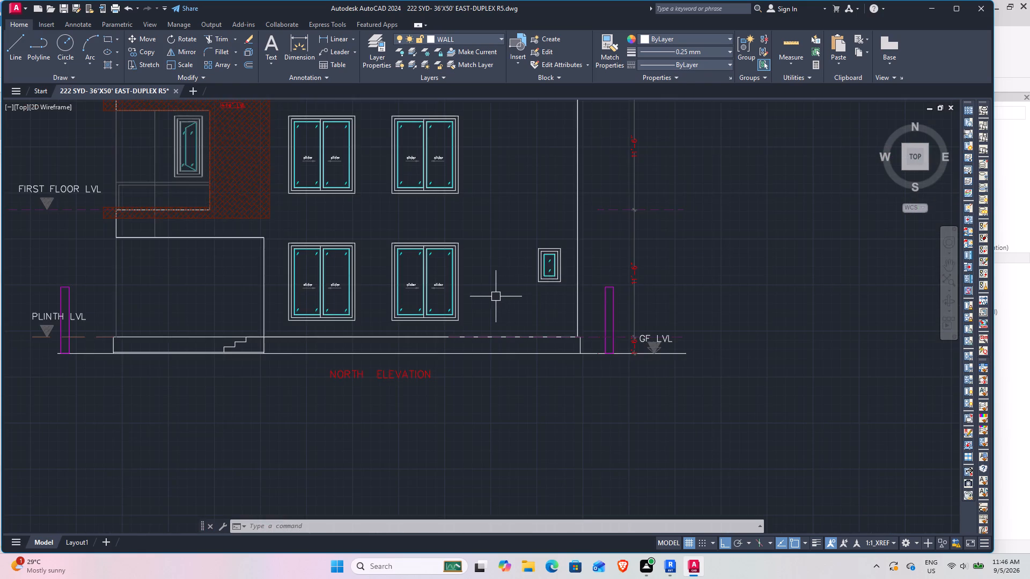
{"action": "middle_click_drag", "start_coordinate": [501, 301], "coordinate": [528, 345]}
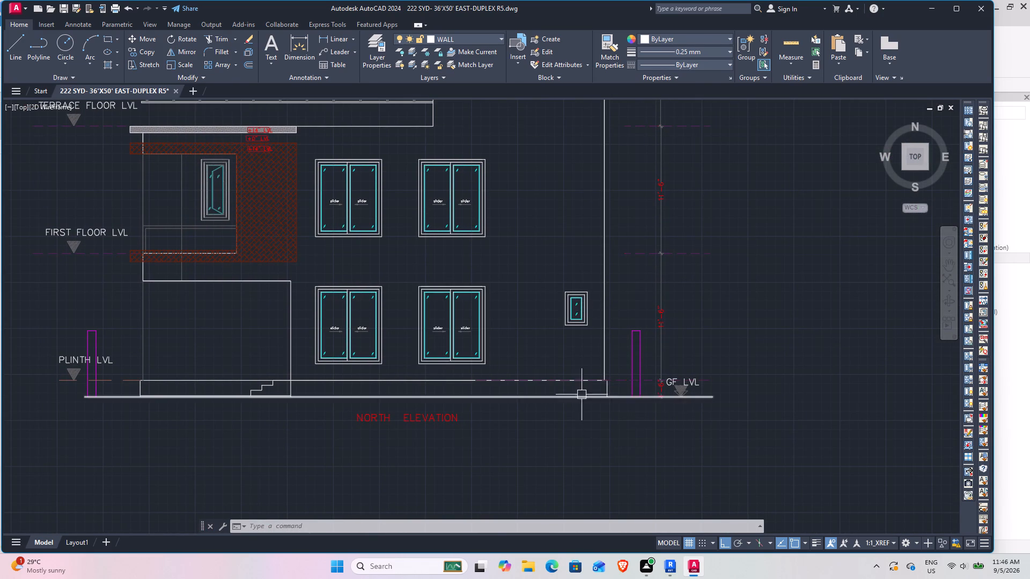
{"action": "scroll", "coordinate": [480, 352], "scroll_direction": "down", "scroll_amount": 2}
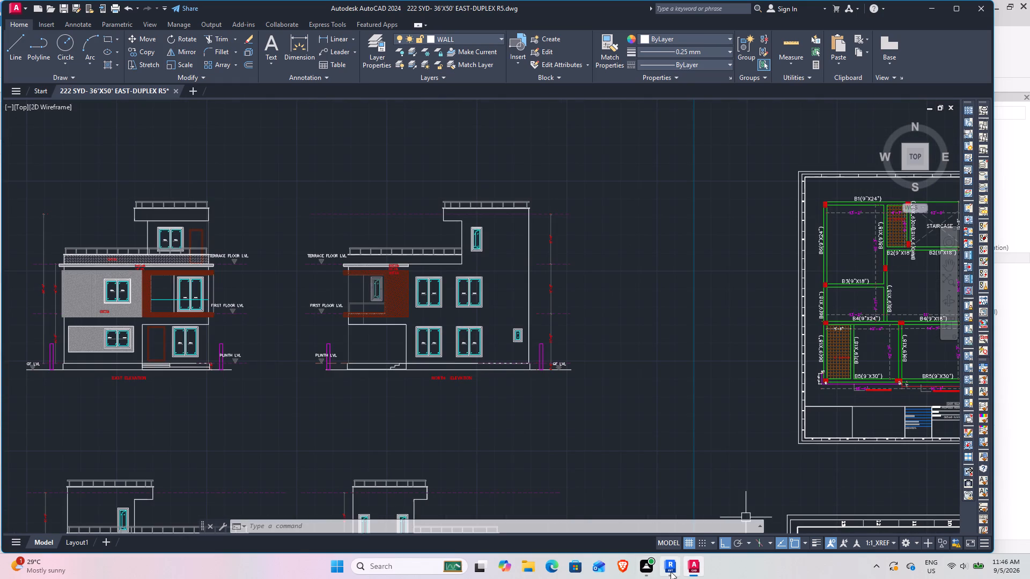
Return to Revit's 3D view and examine the left and back walls for openings missing compared with the elevations.
{"action": "left_click", "coordinate": [671, 571]}
{"action": "scroll", "coordinate": [529, 333], "scroll_direction": "up", "scroll_amount": 3}
{"action": "middle_click_drag", "start_coordinate": [550, 373], "coordinate": [543, 314], "text": "shift"}
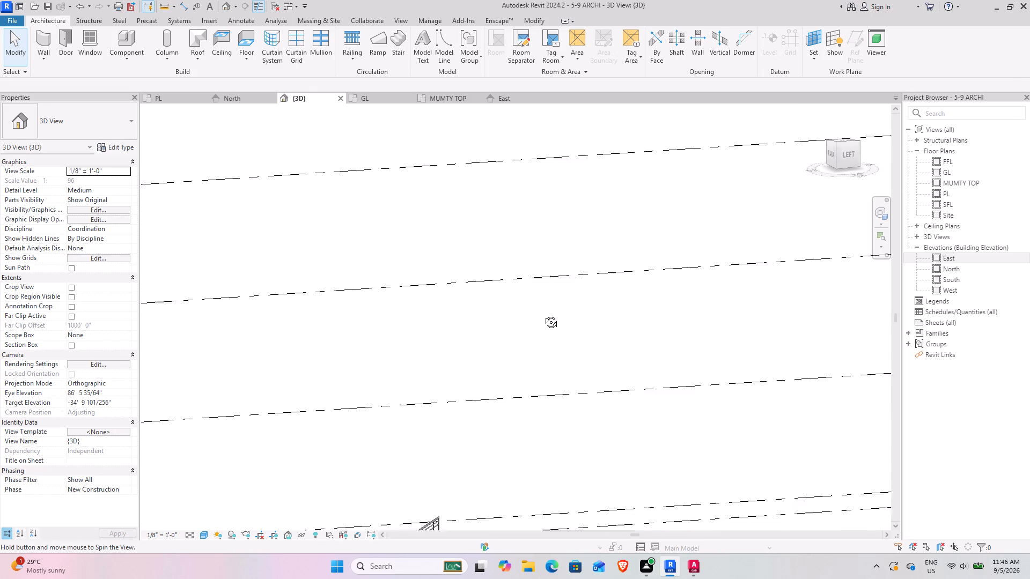
{"action": "middle_click_drag", "start_coordinate": [543, 314], "coordinate": [541, 311], "text": "shift"}
{"action": "middle_click_drag", "start_coordinate": [578, 404], "coordinate": [495, 266]}
{"action": "scroll", "coordinate": [512, 390], "scroll_direction": "down", "scroll_amount": 3}
{"action": "middle_click_drag", "start_coordinate": [502, 428], "coordinate": [503, 468]}
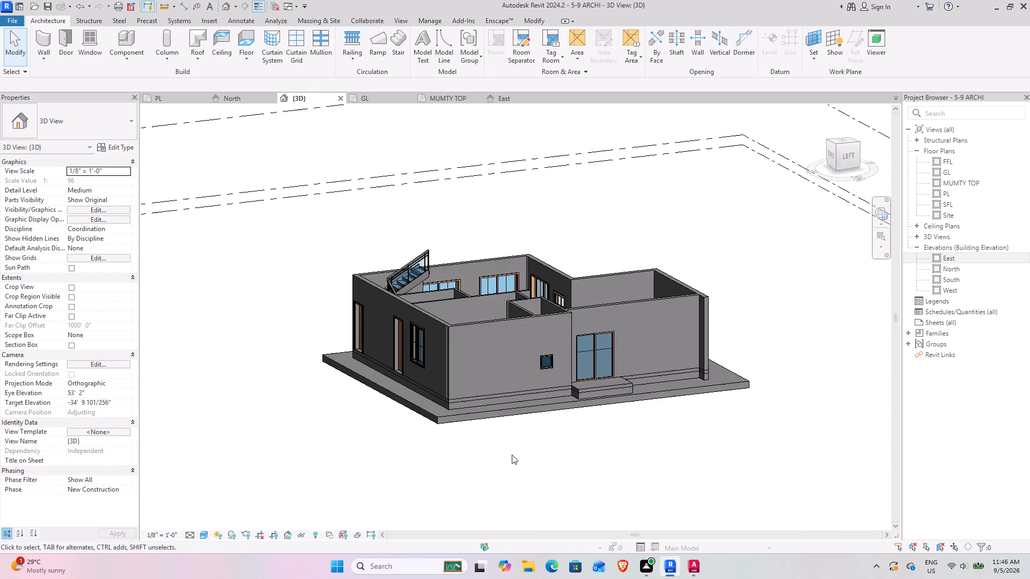
{"action": "middle_click_drag", "start_coordinate": [382, 376], "coordinate": [437, 383], "text": "shift"}
{"action": "middle_click_drag", "start_coordinate": [296, 419], "coordinate": [648, 365]}
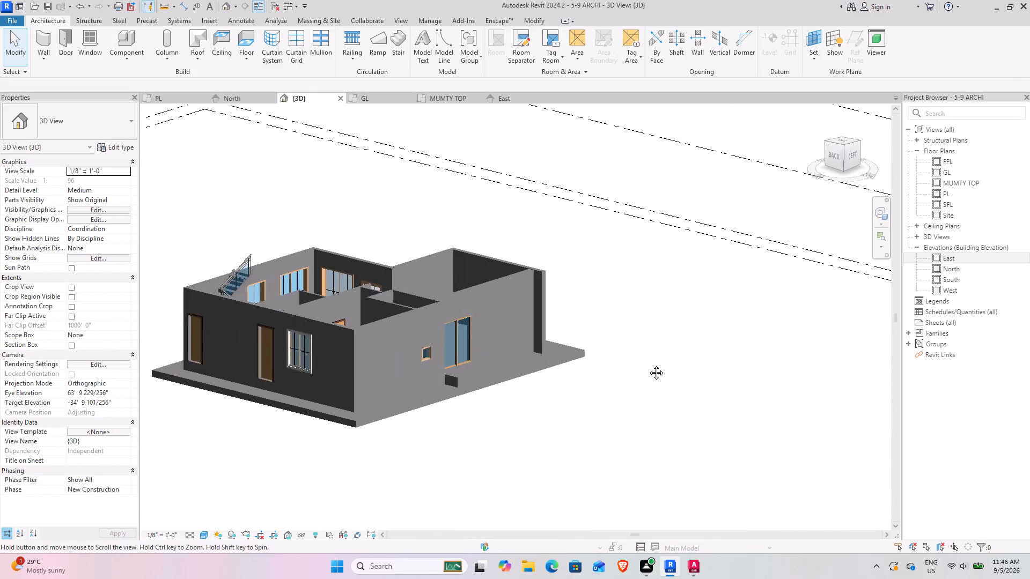
{"action": "middle_click_drag", "start_coordinate": [648, 365], "coordinate": [668, 359]}
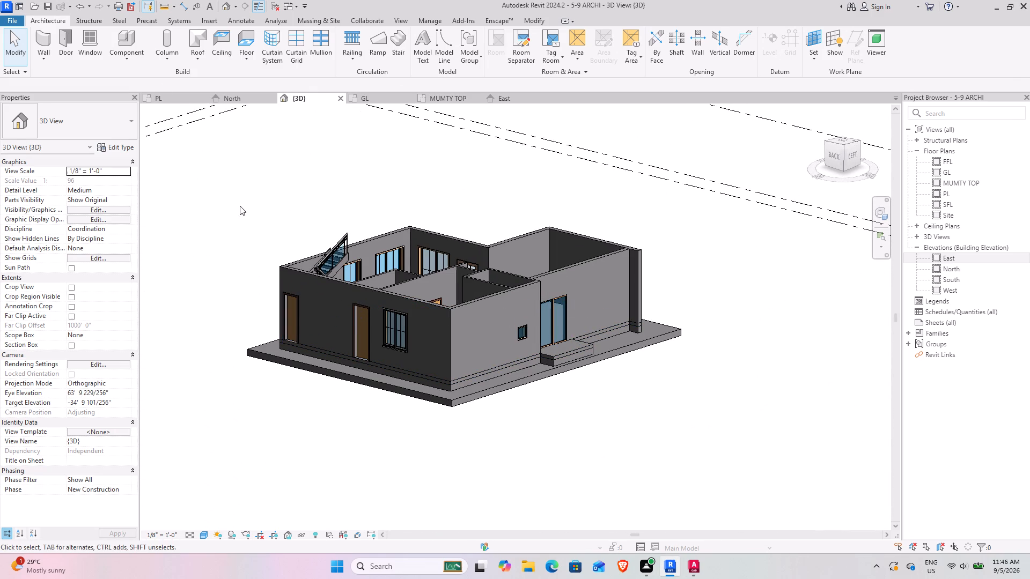
Open the PL floor plan and measure the width of the master bedroom's window opening above the toilet window.
{"action": "left_click", "coordinate": [152, 99]}
{"action": "scroll", "coordinate": [240, 300], "scroll_direction": "down", "scroll_amount": 3}
{"action": "middle_click_drag", "start_coordinate": [348, 307], "coordinate": [357, 356]}
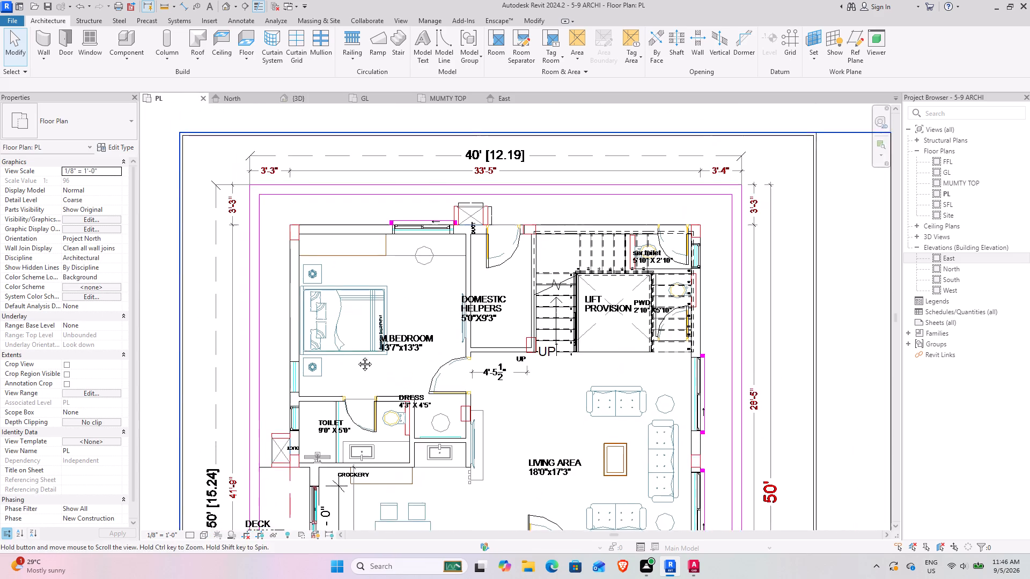
{"action": "middle_click_drag", "start_coordinate": [357, 356], "coordinate": [352, 359]}
{"action": "middle_click_drag", "start_coordinate": [265, 442], "coordinate": [313, 363]}
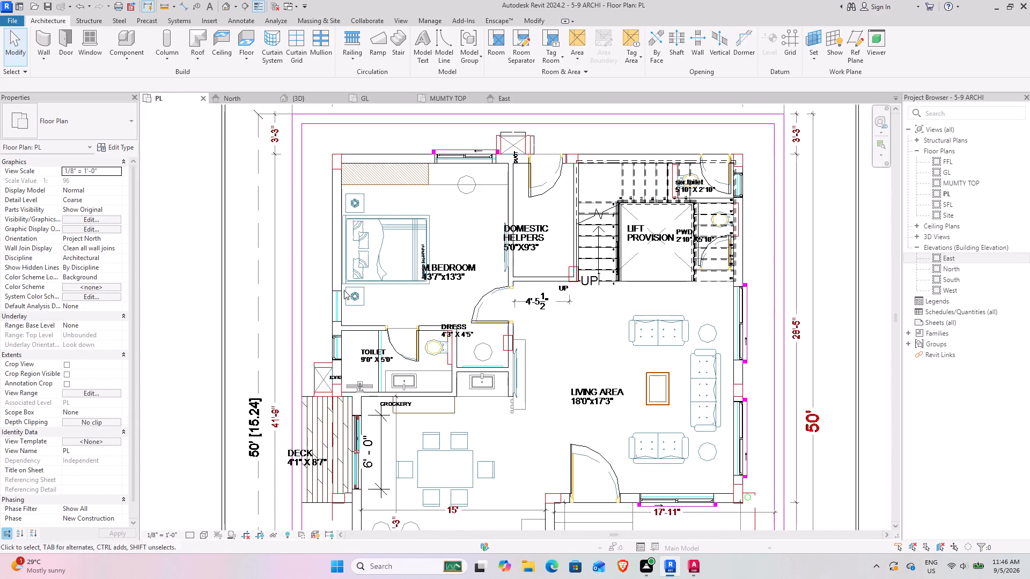
{"action": "scroll", "coordinate": [364, 279], "scroll_direction": "up", "scroll_amount": 6}
{"action": "left_click", "coordinate": [186, 4]}
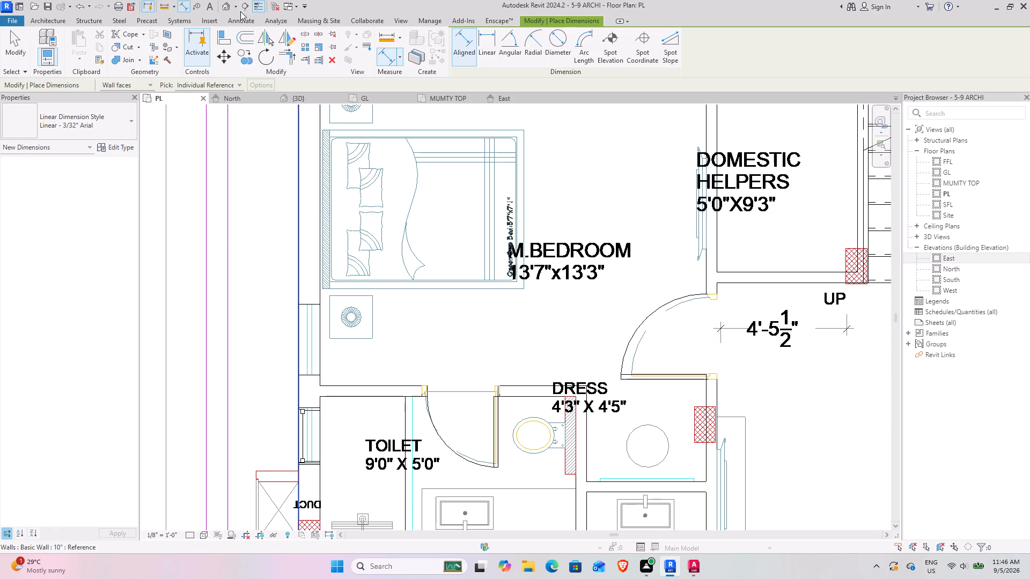
{"action": "left_click", "coordinate": [170, 8]}
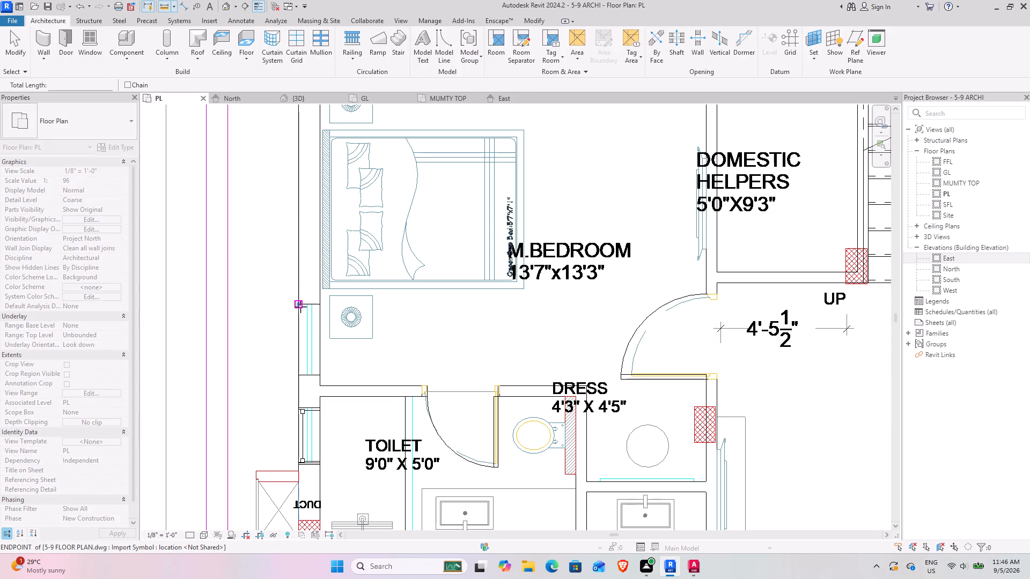
{"action": "left_click", "coordinate": [300, 307]}
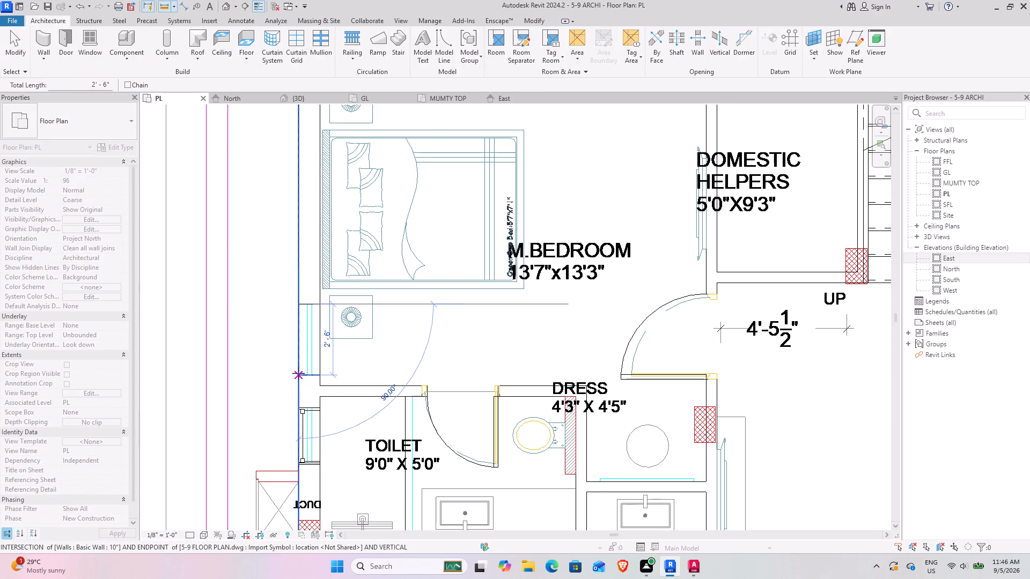
{"action": "left_click", "coordinate": [4, 49]}
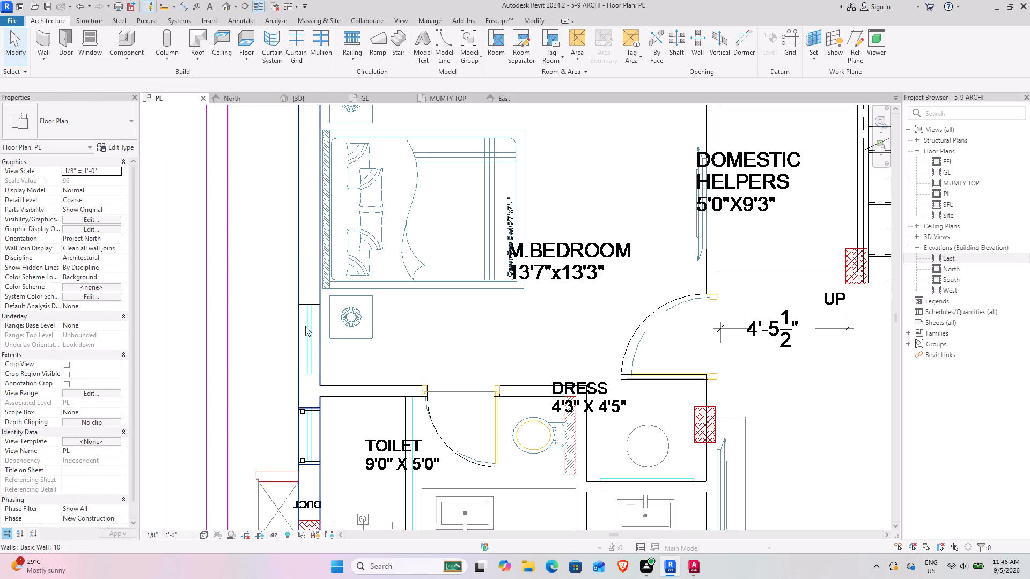
Examine the ground-floor layout in the PL floor plan, focusing on the master bedroom and toilet window openings.
{"action": "left_click", "coordinate": [696, 576]}
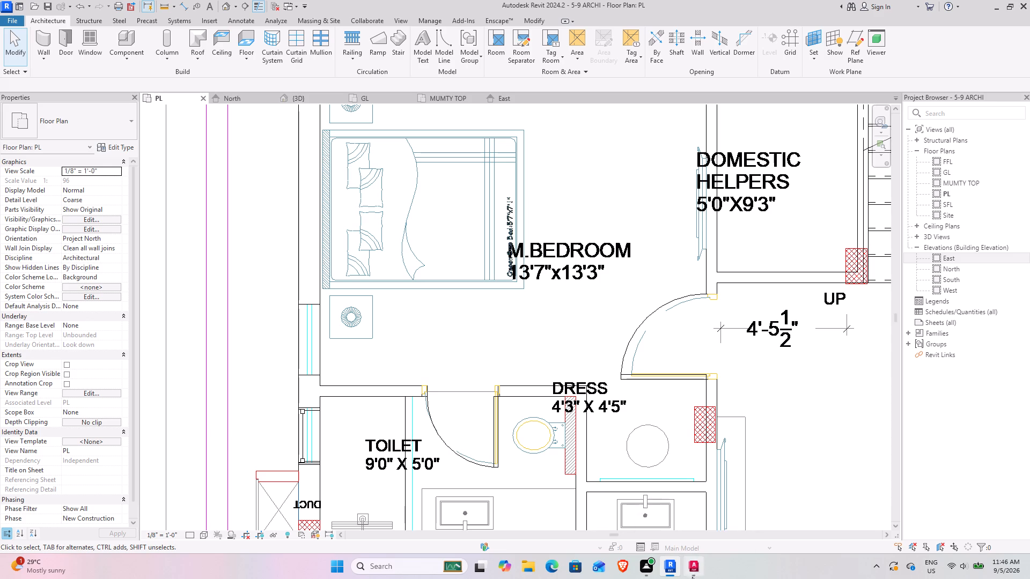
{"action": "scroll", "coordinate": [387, 441], "scroll_direction": "down", "scroll_amount": 4}
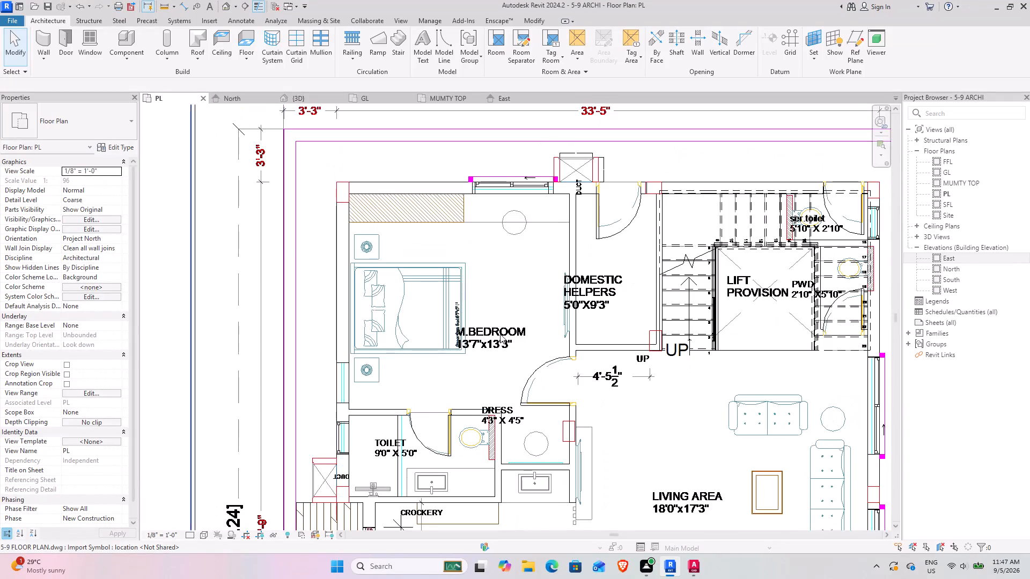
{"action": "scroll", "coordinate": [495, 343], "scroll_direction": "down", "scroll_amount": 6}
{"action": "middle_click_drag", "start_coordinate": [507, 336], "coordinate": [422, 194]}
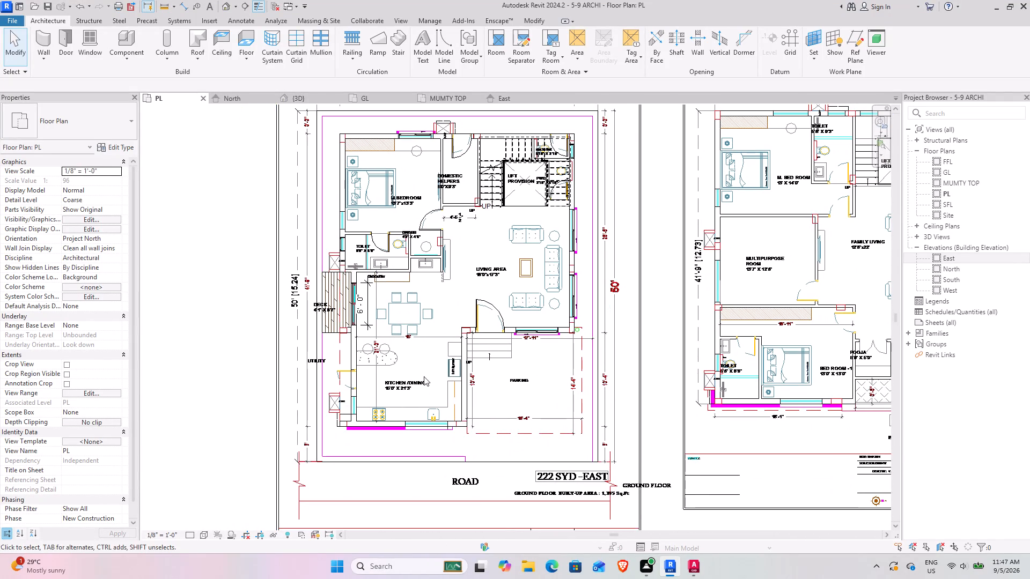
{"action": "scroll", "coordinate": [432, 385], "scroll_direction": "down", "scroll_amount": 3}
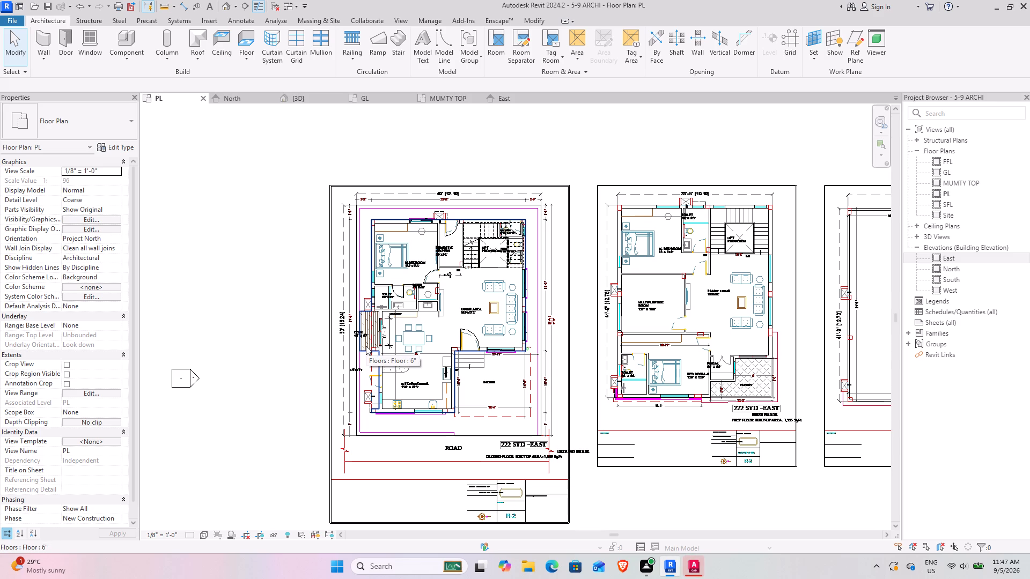
{"action": "scroll", "coordinate": [384, 240], "scroll_direction": "up", "scroll_amount": 3}
{"action": "scroll", "coordinate": [354, 283], "scroll_direction": "up", "scroll_amount": 4}
{"action": "scroll", "coordinate": [402, 278], "scroll_direction": "up", "scroll_amount": 3}
{"action": "middle_click_drag", "start_coordinate": [528, 281], "coordinate": [477, 320]}
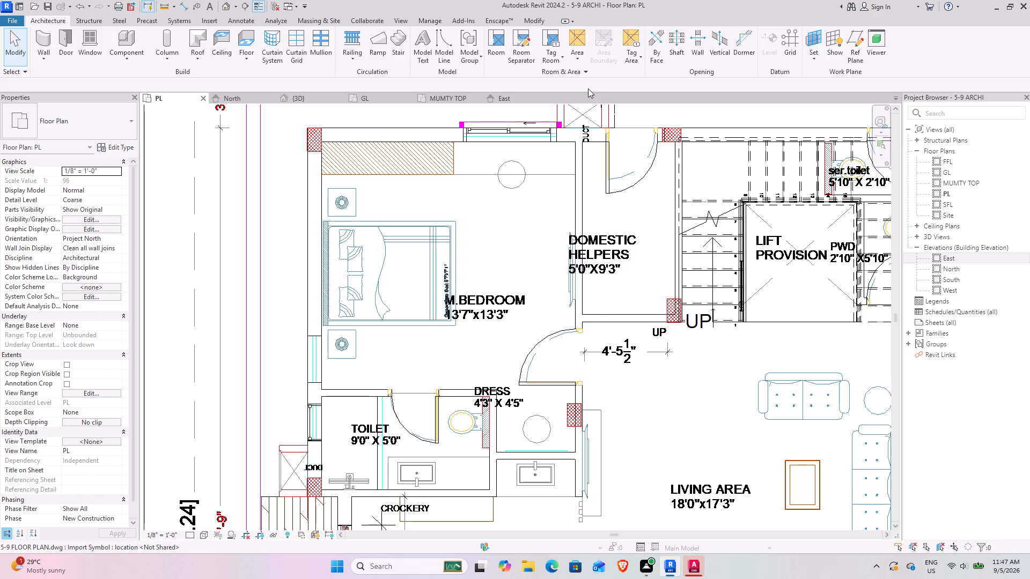
Examine the PL floor plan around the master bedroom, toilet and living area for the window openings in the outer walls.
{"action": "middle_click_drag", "start_coordinate": [586, 135], "coordinate": [594, 234]}
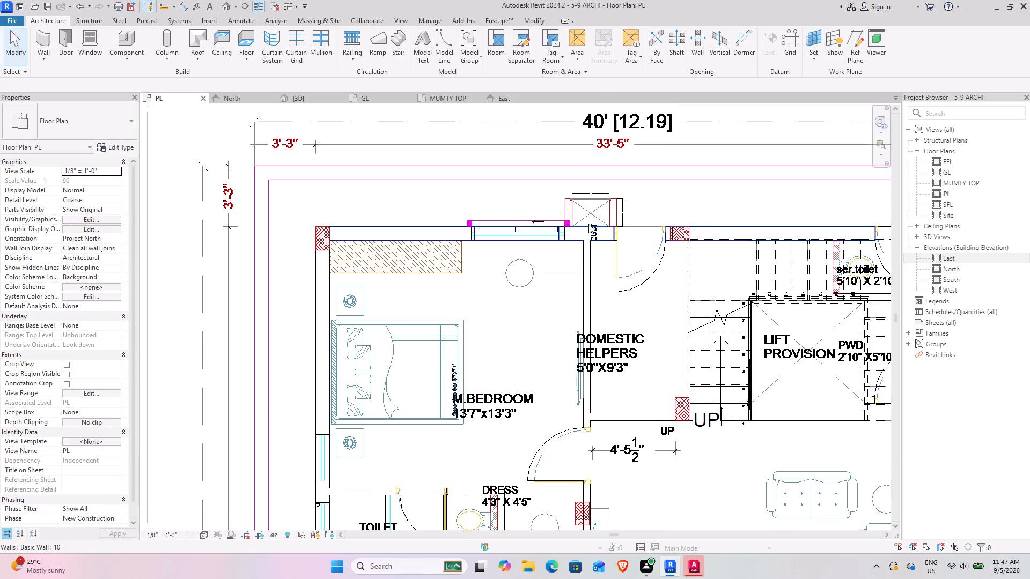
{"action": "scroll", "coordinate": [584, 221], "scroll_direction": "up", "scroll_amount": 3}
{"action": "middle_click_drag", "start_coordinate": [403, 275], "coordinate": [402, 212]}
{"action": "scroll", "coordinate": [419, 227], "scroll_direction": "down", "scroll_amount": 2}
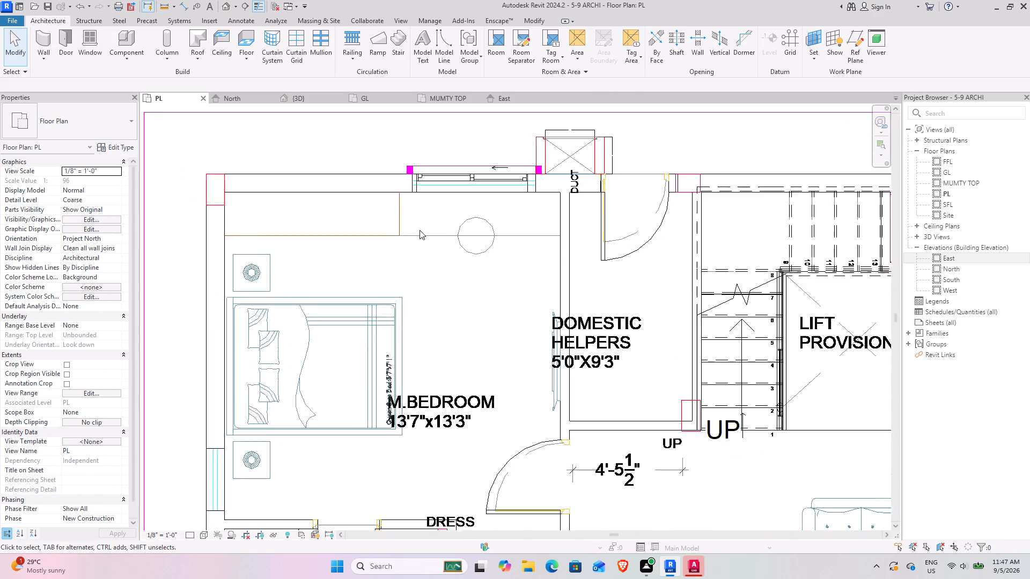
{"action": "scroll", "coordinate": [420, 230], "scroll_direction": "down", "scroll_amount": 2}
{"action": "middle_click_drag", "start_coordinate": [332, 317], "coordinate": [336, 311]}
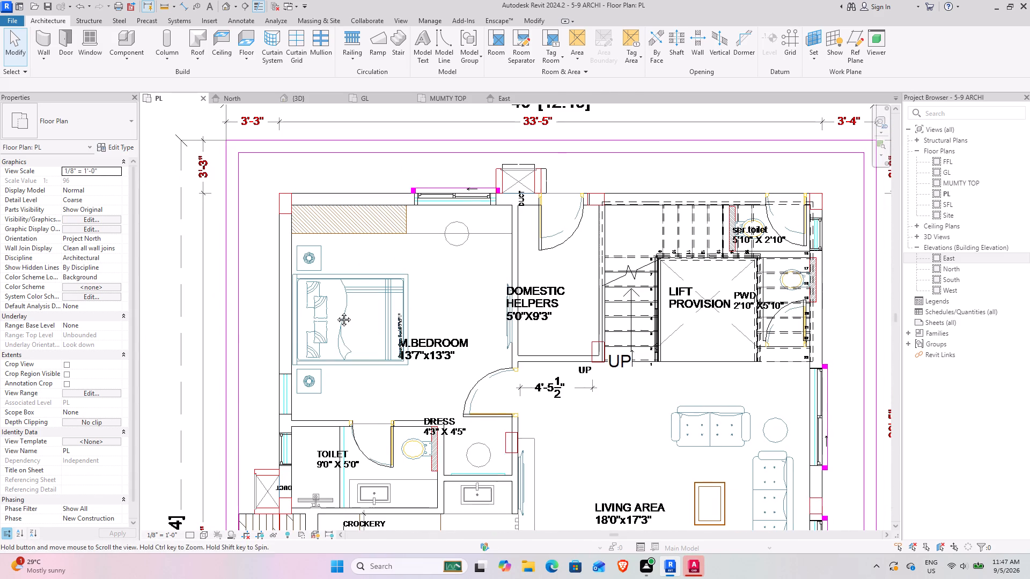
{"action": "middle_click_drag", "start_coordinate": [336, 311], "coordinate": [416, 236]}
{"action": "middle_click_drag", "start_coordinate": [433, 323], "coordinate": [415, 378]}
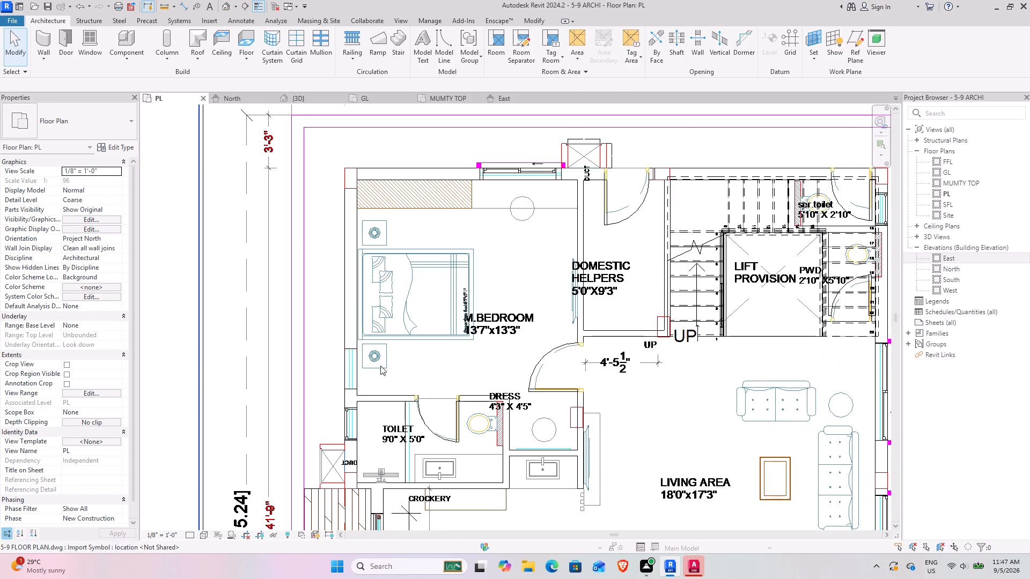
{"action": "middle_click_drag", "start_coordinate": [311, 407], "coordinate": [267, 331]}
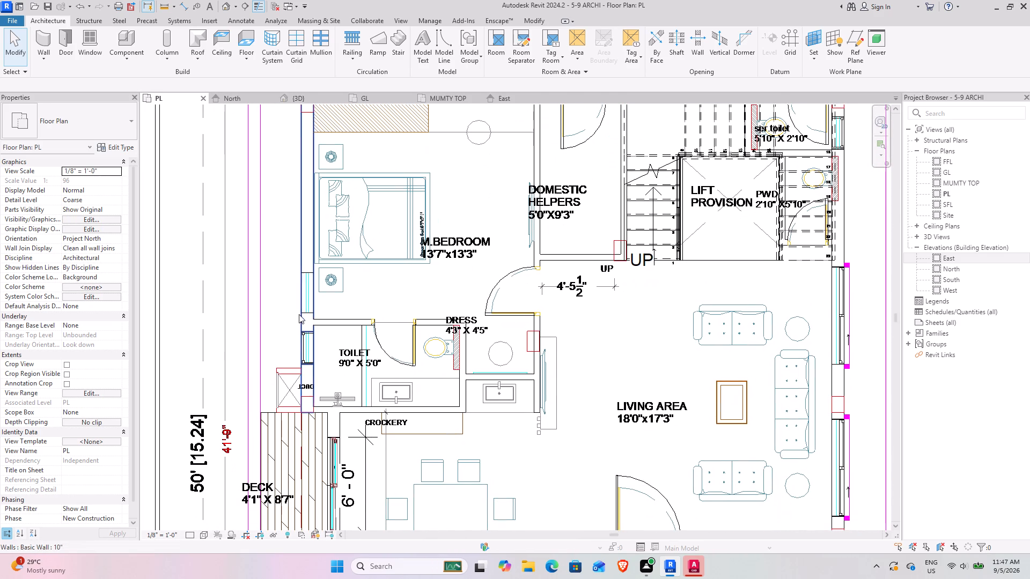
{"action": "middle_click_drag", "start_coordinate": [415, 430], "coordinate": [350, 404]}
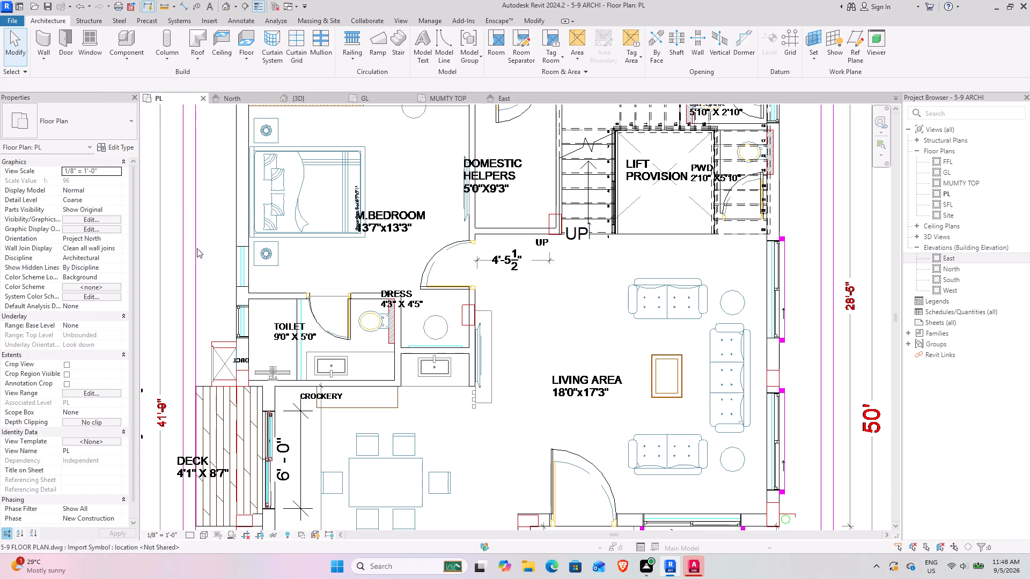
Start the Window command for the master bedroom opening above the toilet window and look through the available window types.
{"action": "scroll", "coordinate": [247, 255], "scroll_direction": "up", "scroll_amount": 7}
{"action": "middle_click_drag", "start_coordinate": [228, 242], "coordinate": [244, 287]}
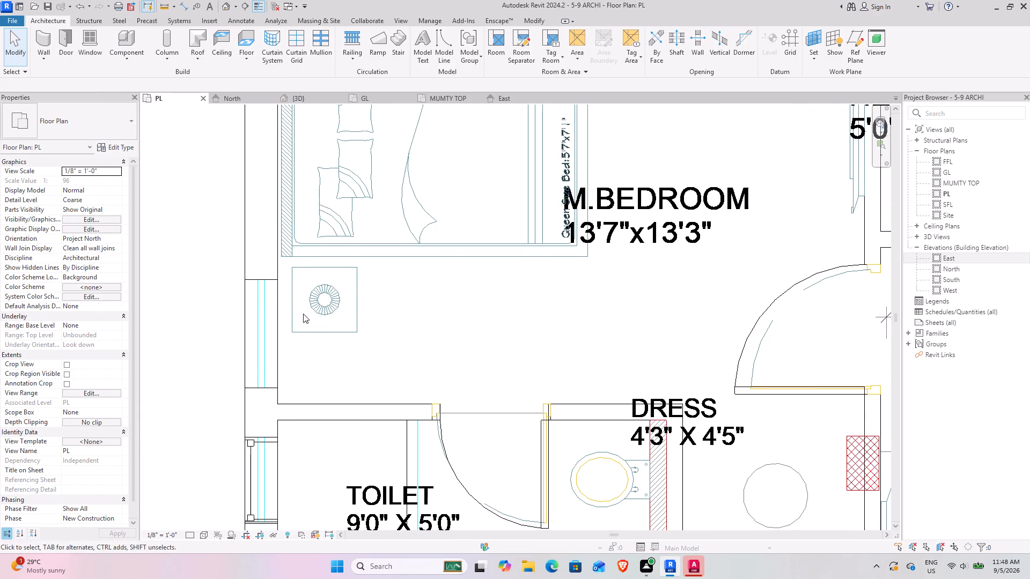
{"action": "left_click", "coordinate": [92, 40]}
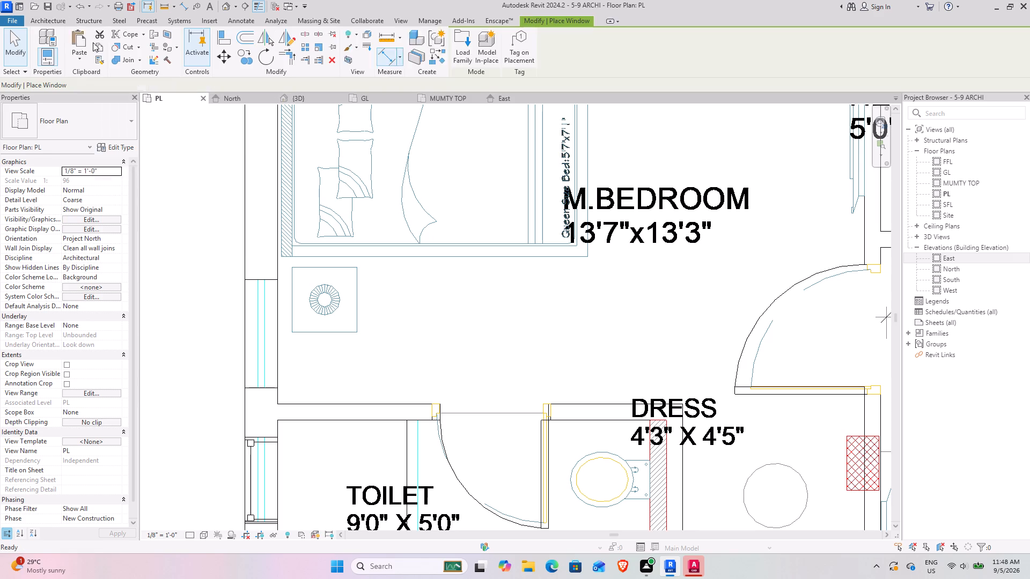
{"action": "left_click", "coordinate": [89, 108]}
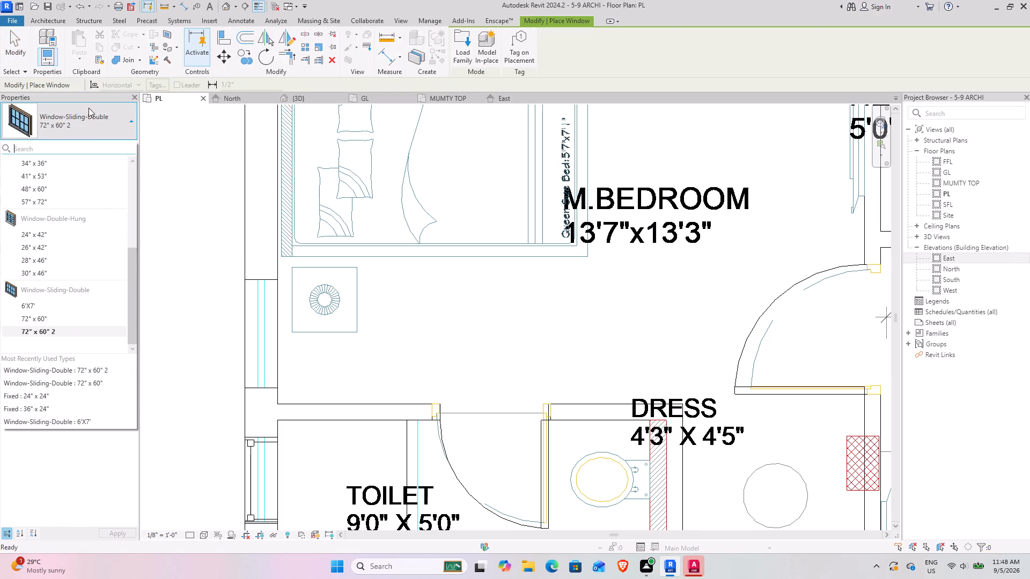
{"action": "left_click", "coordinate": [87, 133]}
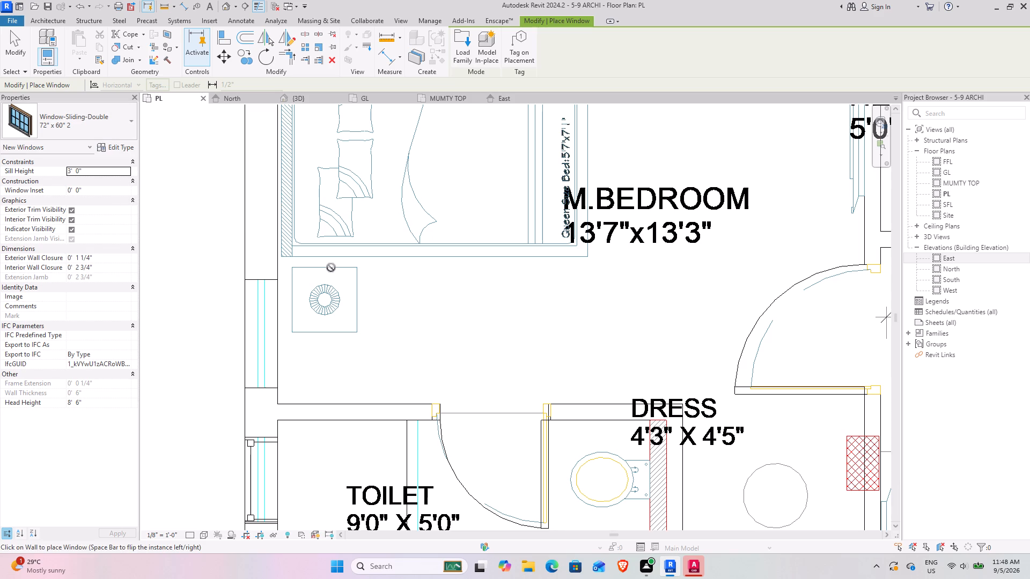
{"action": "scroll", "coordinate": [331, 264], "scroll_direction": "down", "scroll_amount": 3}
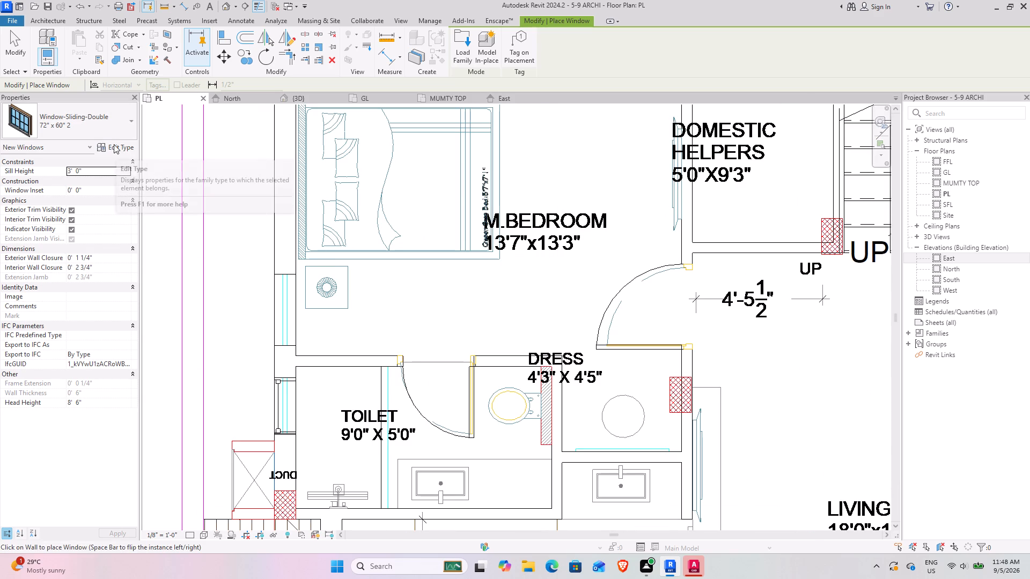
Switch to AutoCAD and examine the ground-floor and first-floor windows in the West Elevation.
{"action": "left_click", "coordinate": [676, 570]}
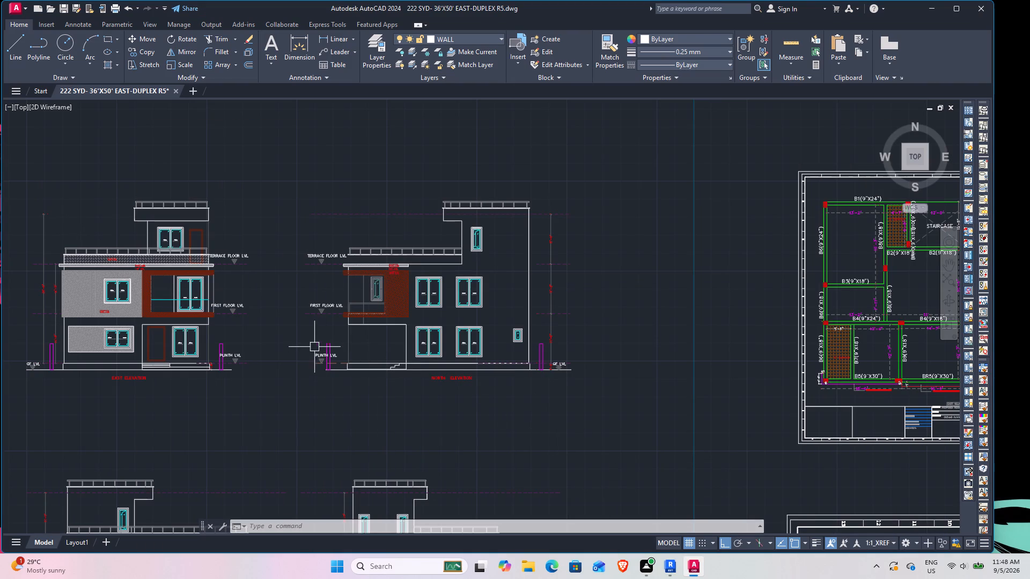
{"action": "scroll", "coordinate": [279, 339], "scroll_direction": "up", "scroll_amount": 1}
{"action": "middle_click_drag", "start_coordinate": [538, 374], "coordinate": [439, 337]}
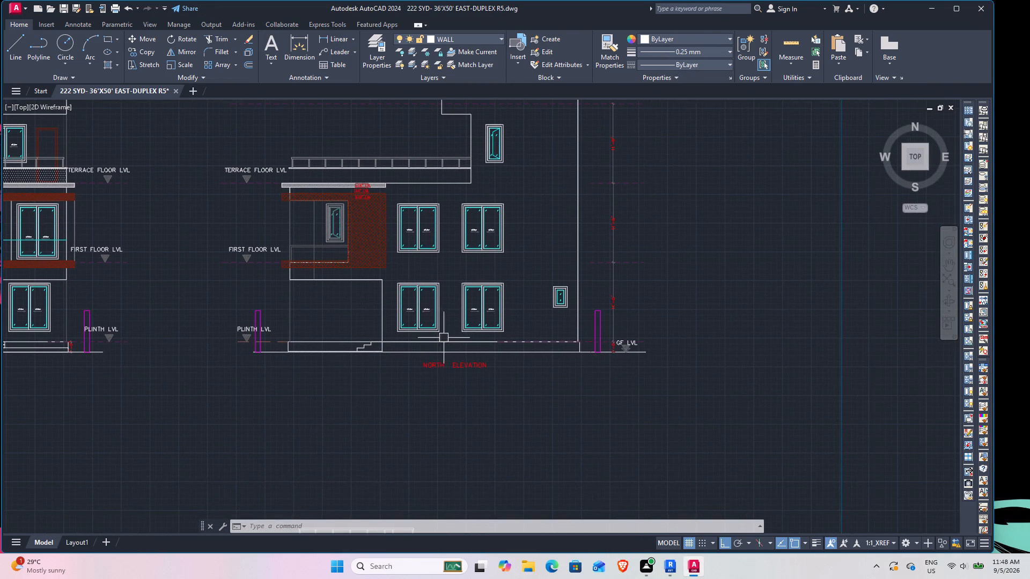
{"action": "scroll", "coordinate": [467, 421], "scroll_direction": "down", "scroll_amount": 2}
{"action": "middle_click_drag", "start_coordinate": [451, 423], "coordinate": [439, 293]}
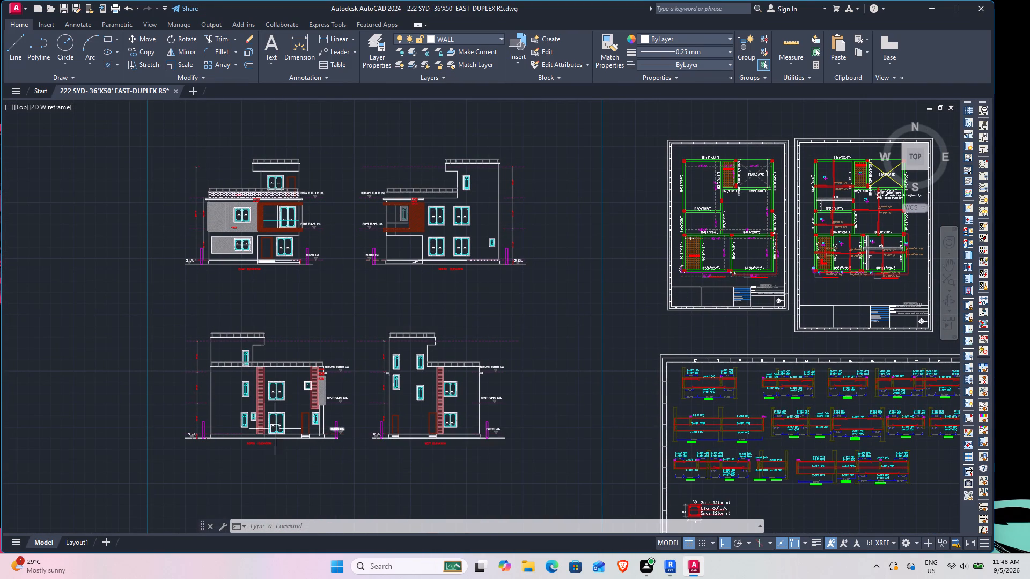
{"action": "scroll", "coordinate": [265, 426], "scroll_direction": "up", "scroll_amount": 2}
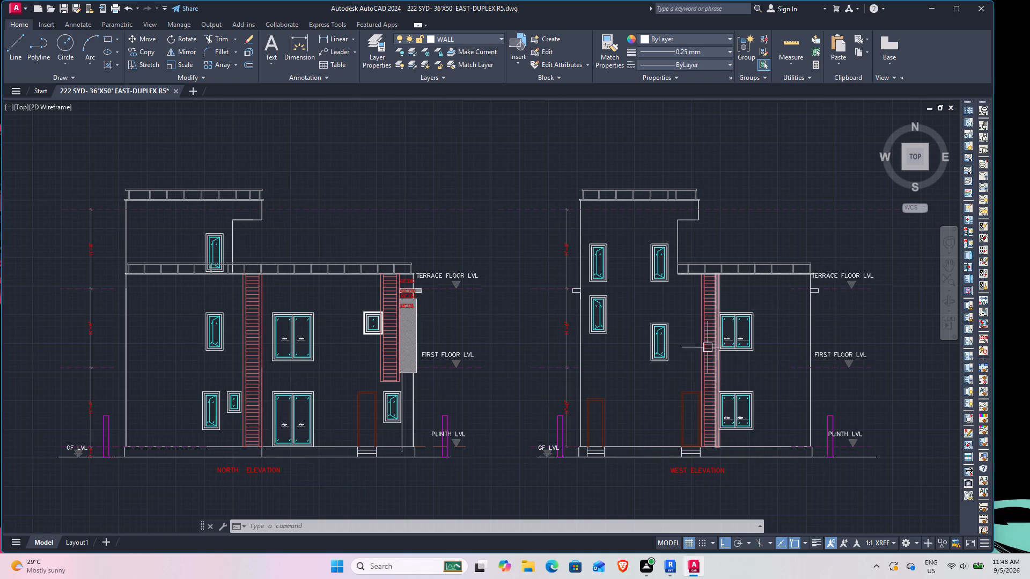
{"action": "scroll", "coordinate": [741, 382], "scroll_direction": "up", "scroll_amount": 2}
{"action": "middle_click_drag", "start_coordinate": [725, 376], "coordinate": [706, 371]}
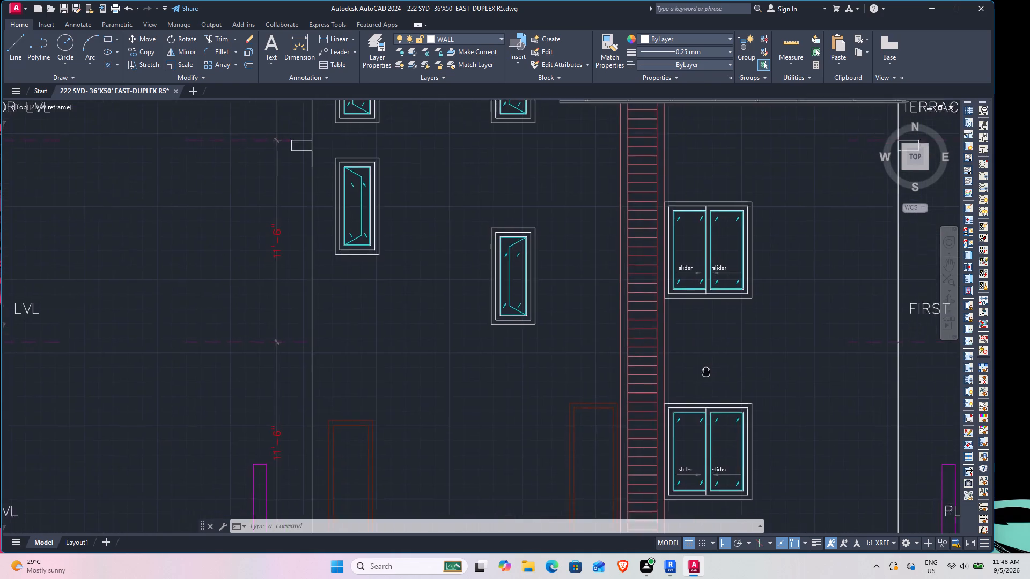
{"action": "middle_click_drag", "start_coordinate": [706, 371], "coordinate": [516, 287]}
{"action": "scroll", "coordinate": [517, 288], "scroll_direction": "down", "scroll_amount": 3}
{"action": "middle_click_drag", "start_coordinate": [549, 274], "coordinate": [551, 298]}
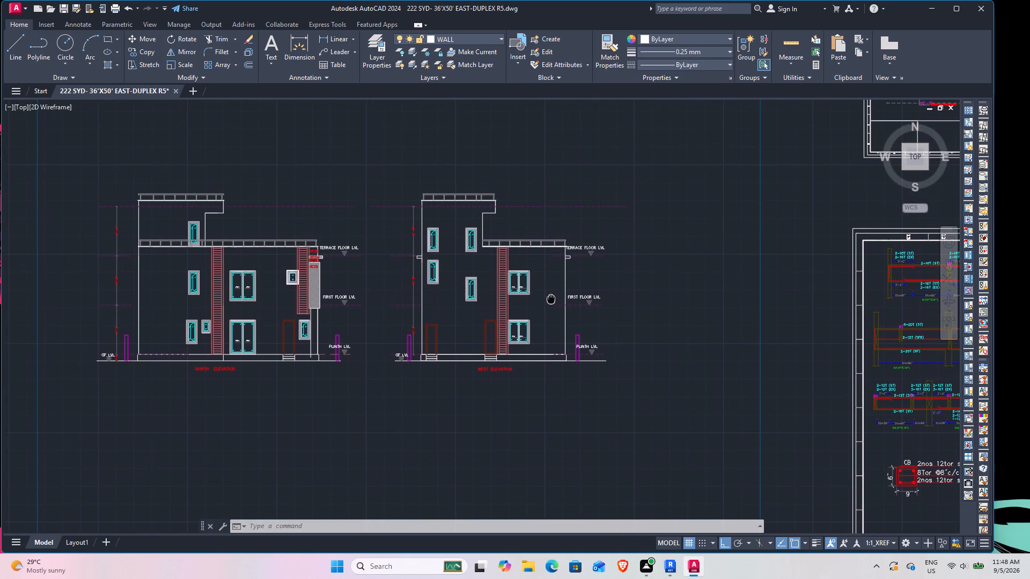
{"action": "middle_click_drag", "start_coordinate": [551, 298], "coordinate": [551, 299]}
{"action": "scroll", "coordinate": [516, 265], "scroll_direction": "up", "scroll_amount": 2}
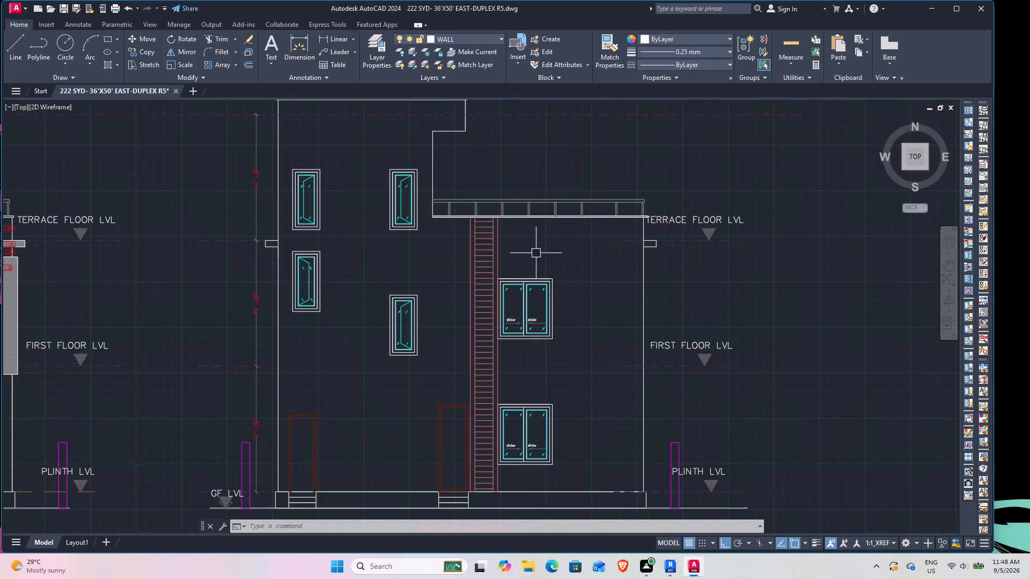
{"action": "left_click", "coordinate": [679, 222]}
{"action": "left_click", "coordinate": [848, 332]}
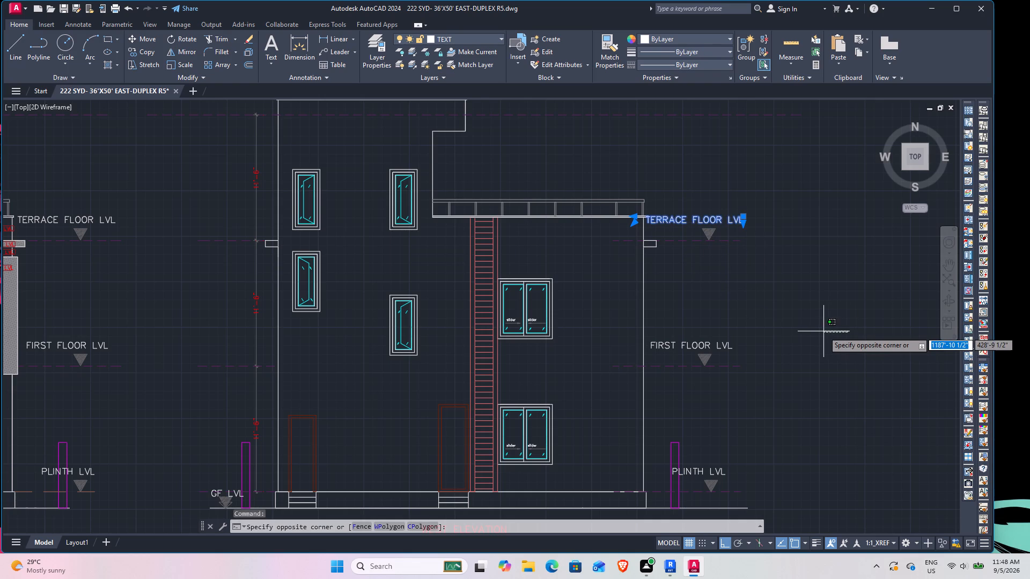
{"action": "left_click", "coordinate": [823, 331]}
{"action": "double_click", "coordinate": [823, 331]}
{"action": "left_click", "coordinate": [748, 308]}
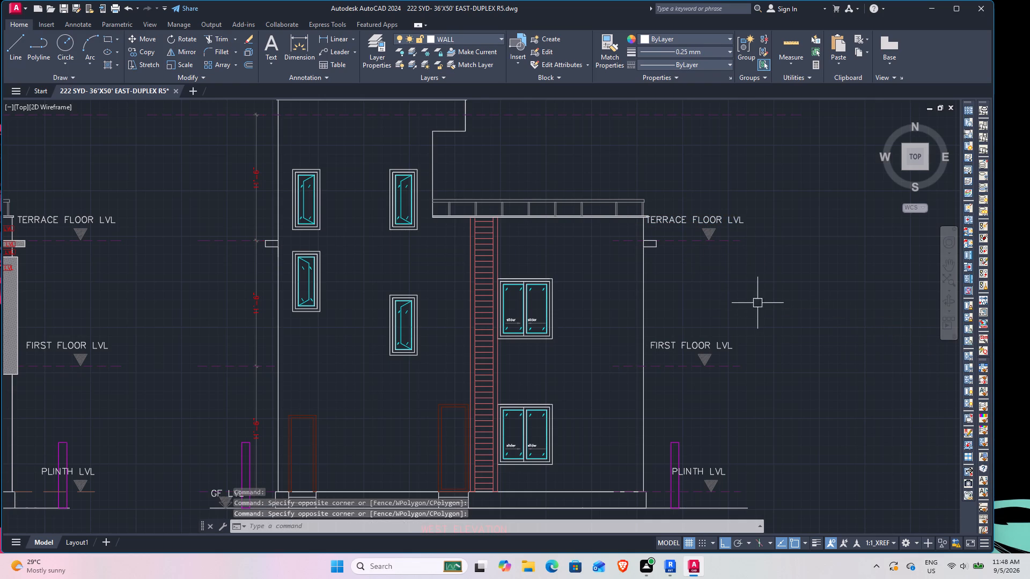
{"action": "double_click", "coordinate": [757, 303]}
{"action": "left_click", "coordinate": [808, 300]}
{"action": "scroll", "coordinate": [437, 254], "scroll_direction": "down", "scroll_amount": 3}
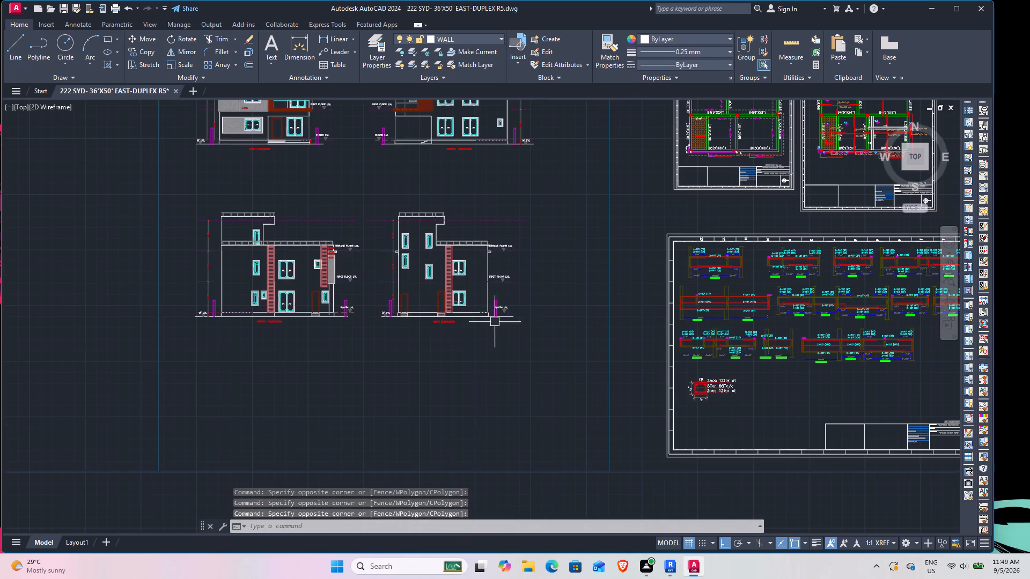
{"action": "scroll", "coordinate": [466, 292], "scroll_direction": "up", "scroll_amount": 3}
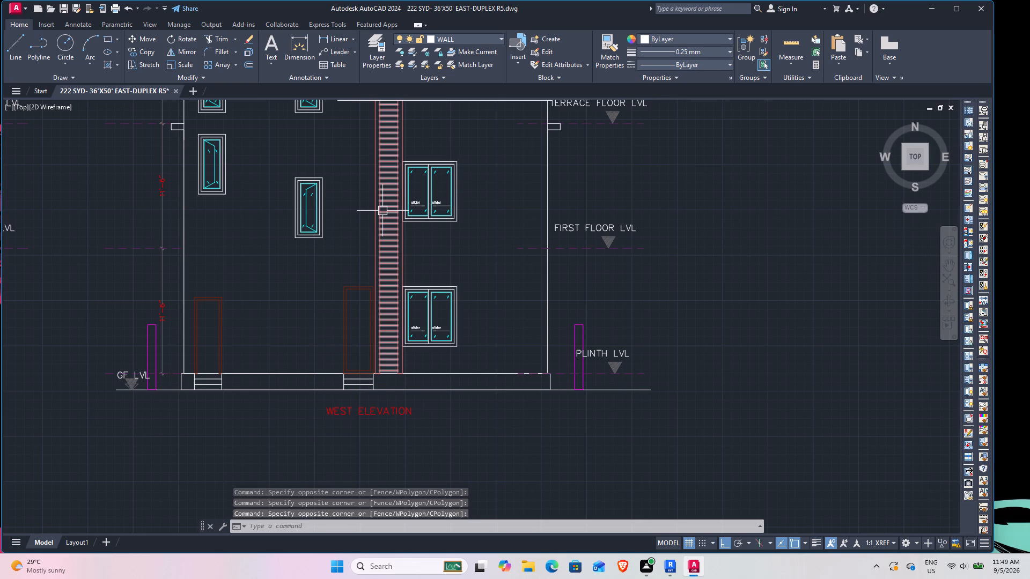
{"action": "middle_click_drag", "start_coordinate": [427, 306], "coordinate": [433, 356]}
Compare the upper North Elevation's ground-floor windows with the other elevations to find the one matching the bedroom wall.
{"action": "scroll", "coordinate": [319, 174], "scroll_direction": "down", "scroll_amount": 3}
{"action": "middle_click_drag", "start_coordinate": [333, 193], "coordinate": [354, 390]}
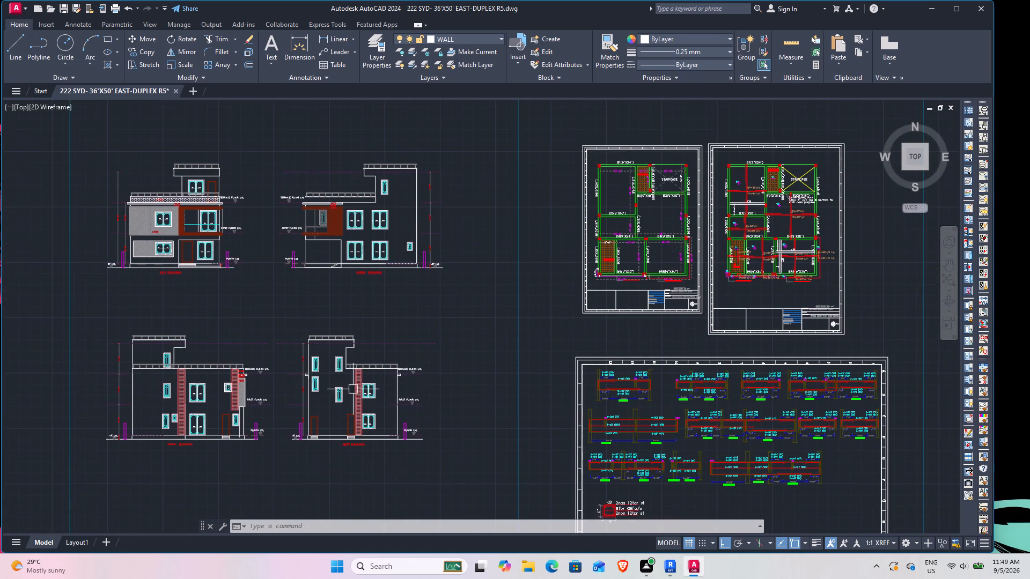
{"action": "scroll", "coordinate": [415, 238], "scroll_direction": "up", "scroll_amount": 2}
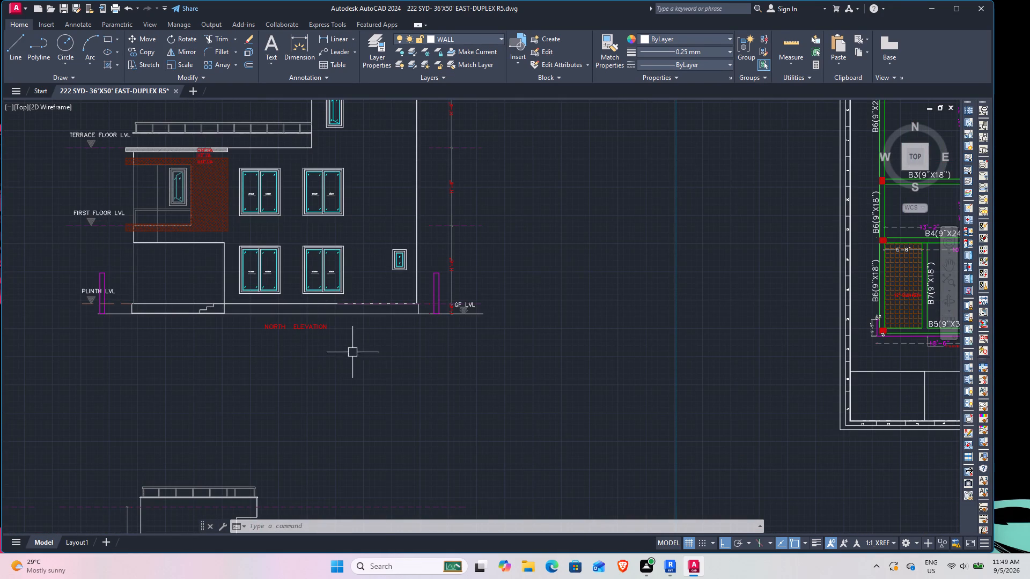
{"action": "middle_click_drag", "start_coordinate": [168, 319], "coordinate": [231, 275]}
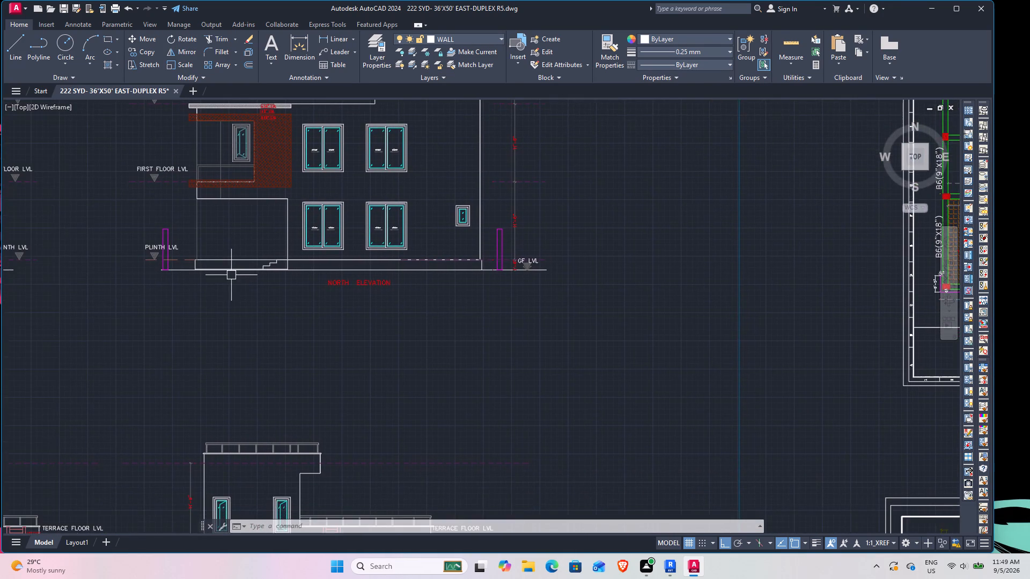
{"action": "scroll", "coordinate": [237, 280], "scroll_direction": "down", "scroll_amount": 2}
{"action": "middle_click_drag", "start_coordinate": [269, 371], "coordinate": [288, 311]}
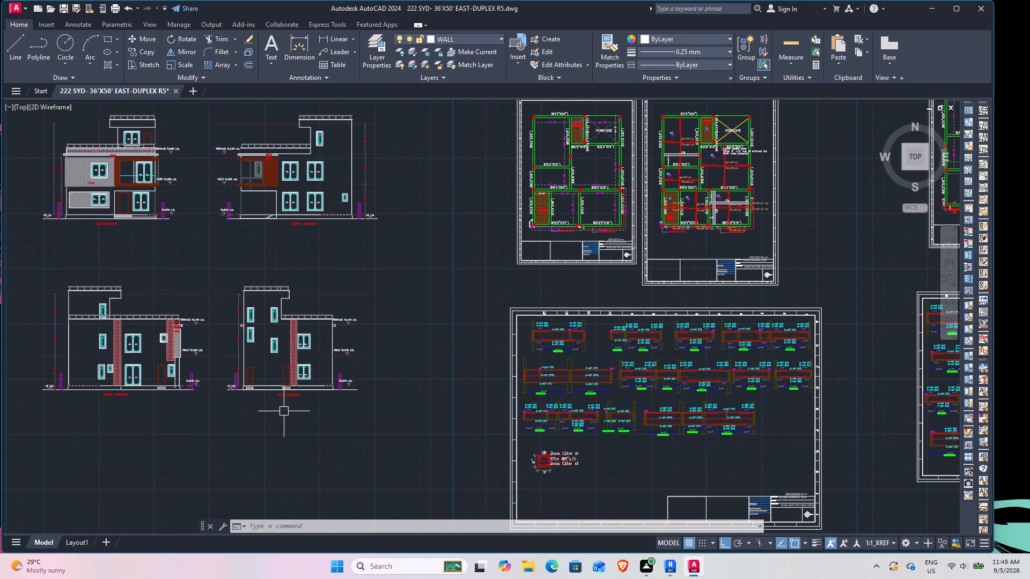
{"action": "scroll", "coordinate": [283, 404], "scroll_direction": "up", "scroll_amount": 3}
{"action": "scroll", "coordinate": [276, 382], "scroll_direction": "down", "scroll_amount": 3}
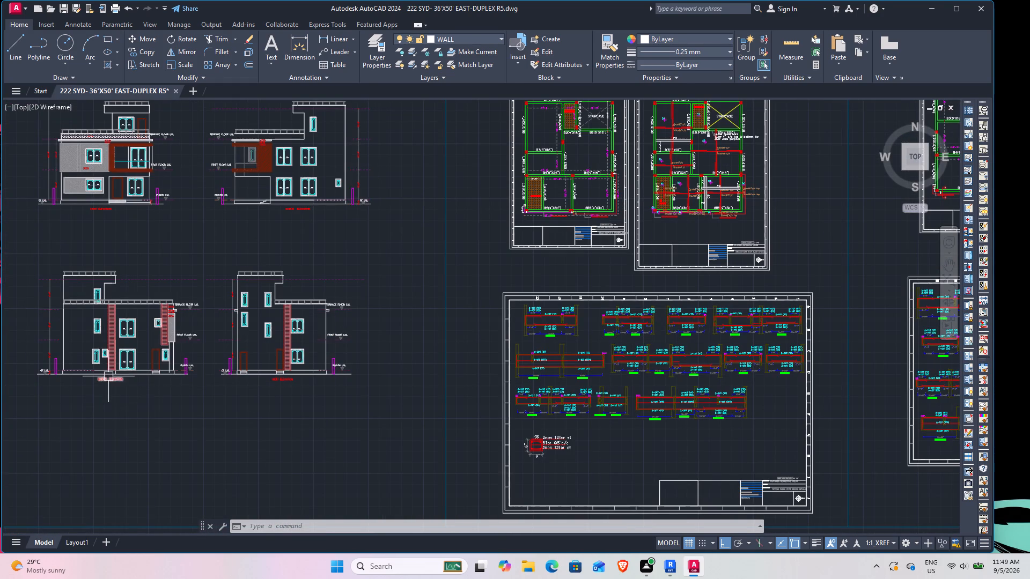
Examine the ground-floor windows of the lower North Elevation, focusing on the tall narrow window and the small one beside it.
{"action": "scroll", "coordinate": [100, 374], "scroll_direction": "up", "scroll_amount": 2}
{"action": "middle_click_drag", "start_coordinate": [157, 329], "coordinate": [211, 341]}
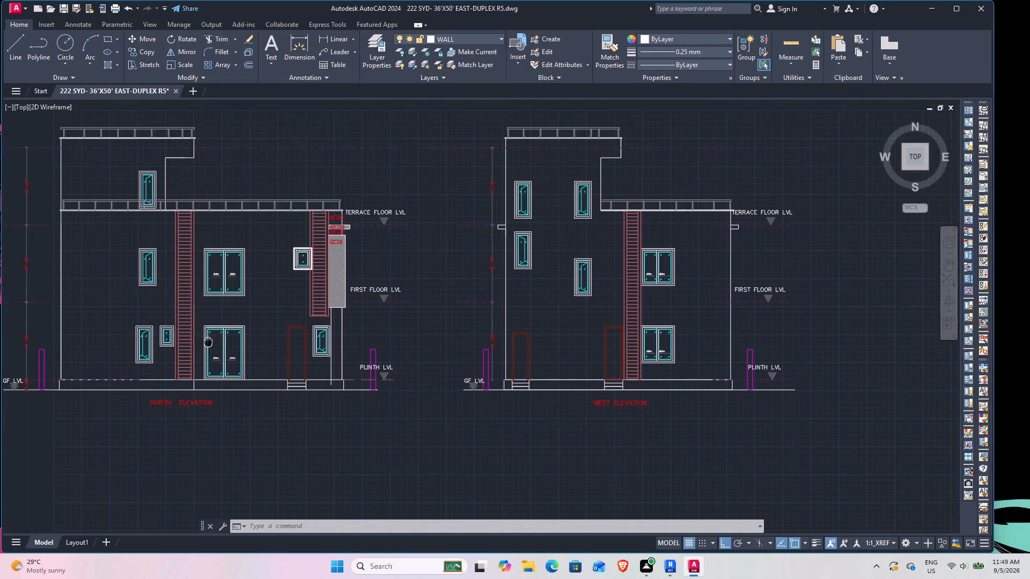
{"action": "middle_click_drag", "start_coordinate": [211, 341], "coordinate": [229, 344]}
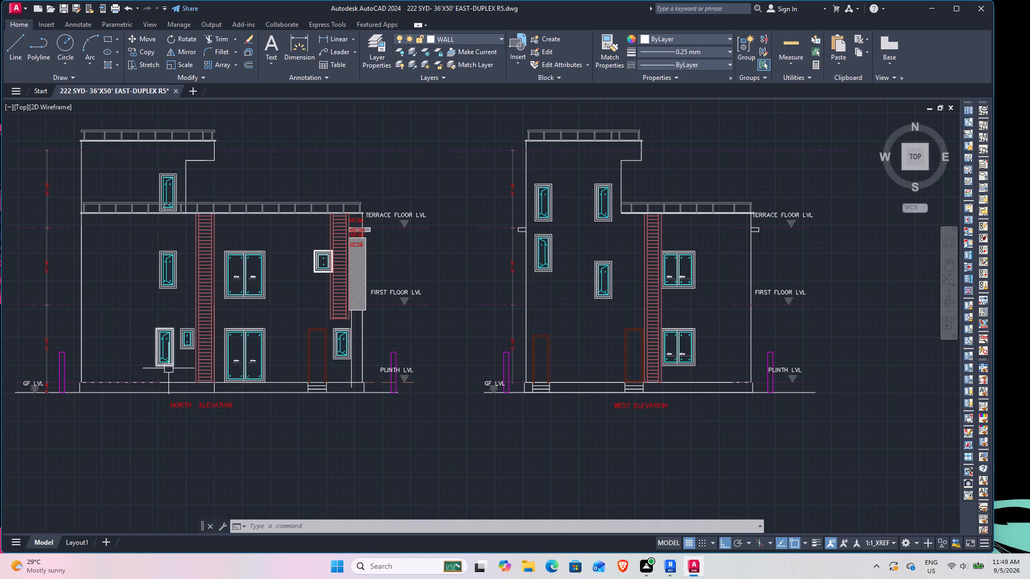
{"action": "scroll", "coordinate": [158, 348], "scroll_direction": "up", "scroll_amount": 2}
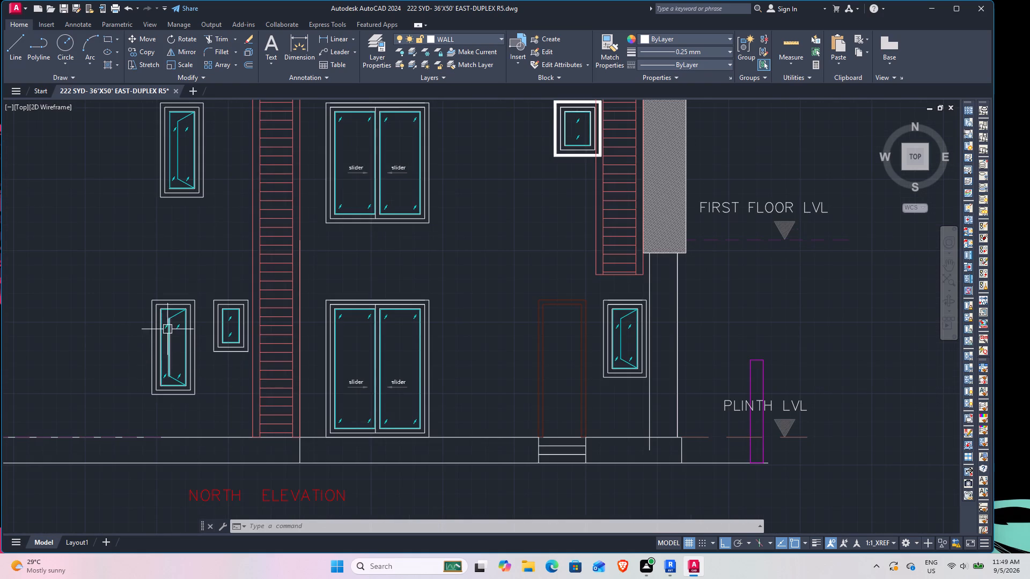
{"action": "scroll", "coordinate": [167, 326], "scroll_direction": "up", "scroll_amount": 2}
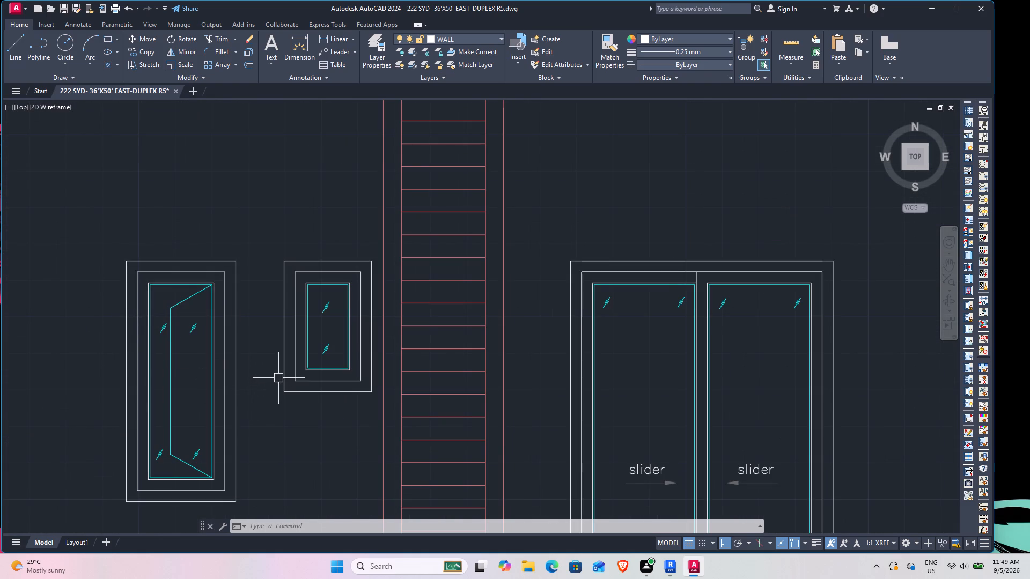
{"action": "scroll", "coordinate": [229, 384], "scroll_direction": "down", "scroll_amount": 1}
{"action": "middle_click_drag", "start_coordinate": [220, 384], "coordinate": [219, 384]}
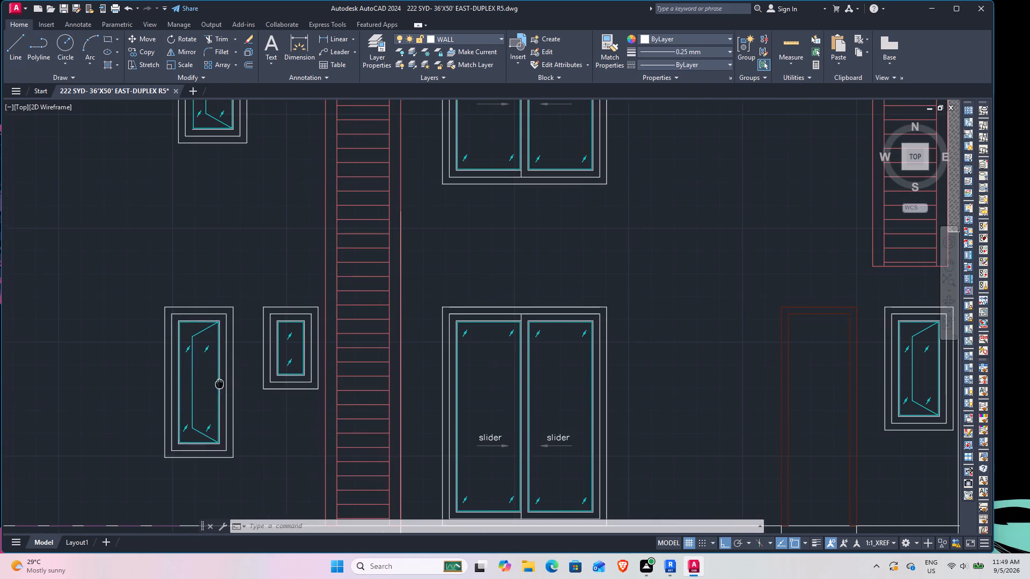
{"action": "middle_click_drag", "start_coordinate": [219, 384], "coordinate": [251, 323]}
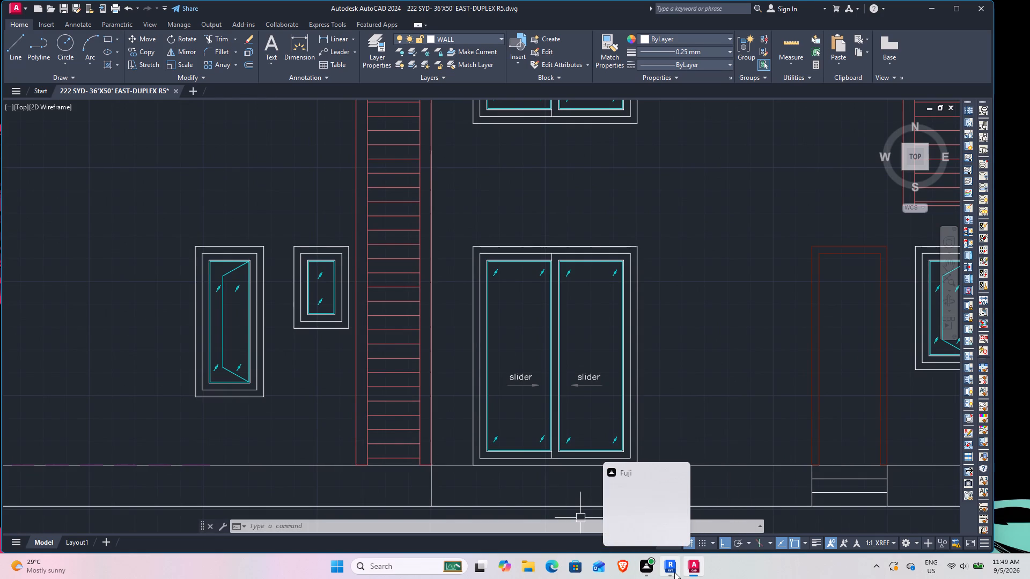
Switch to Revit and look through the available window types for one suiting the master bedroom opening.
{"action": "left_click", "coordinate": [674, 572]}
{"action": "left_click", "coordinate": [72, 110]}
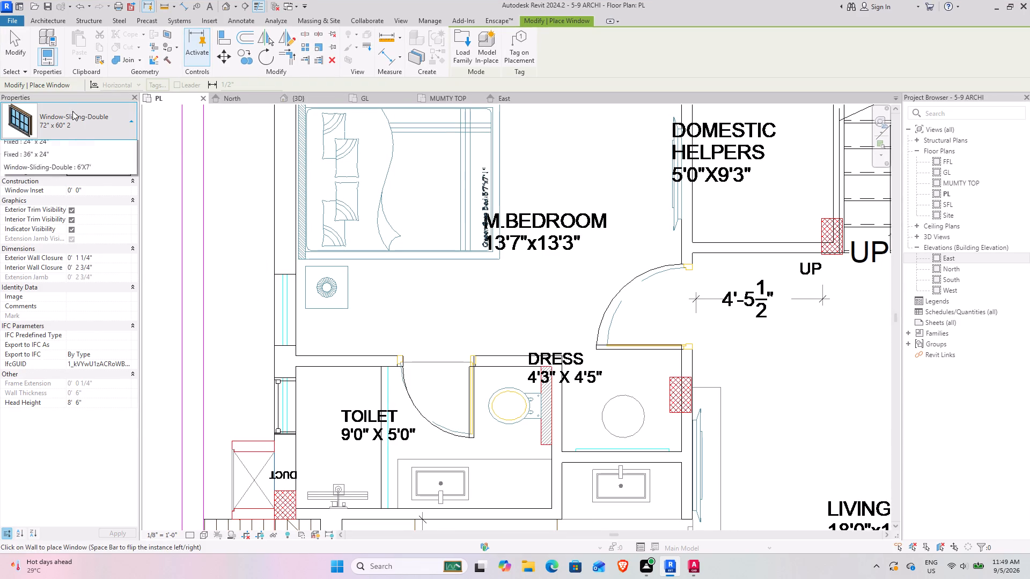
{"action": "scroll", "coordinate": [34, 204], "scroll_direction": "up", "scroll_amount": 3}
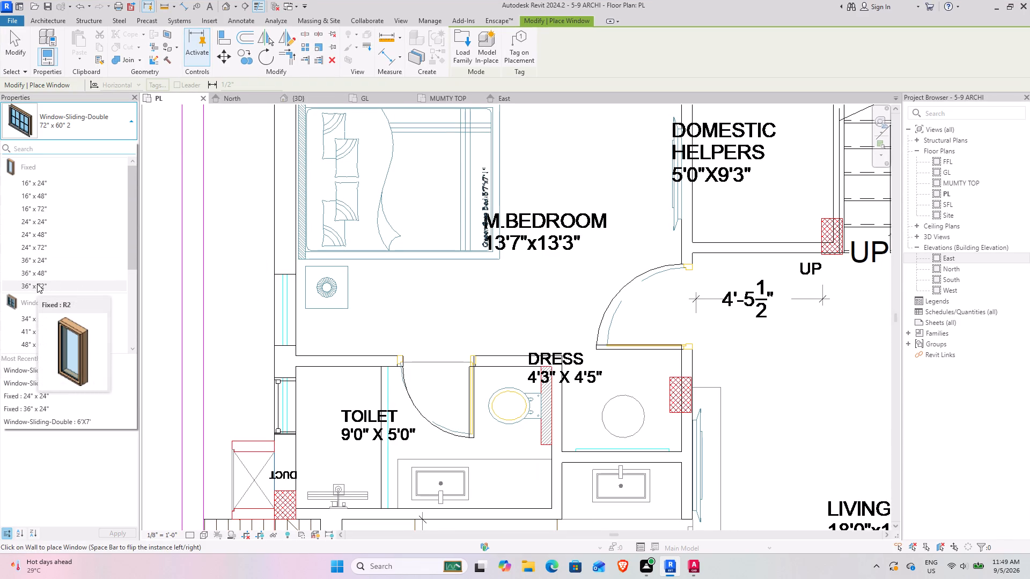
{"action": "scroll", "coordinate": [53, 256], "scroll_direction": "down", "scroll_amount": 3}
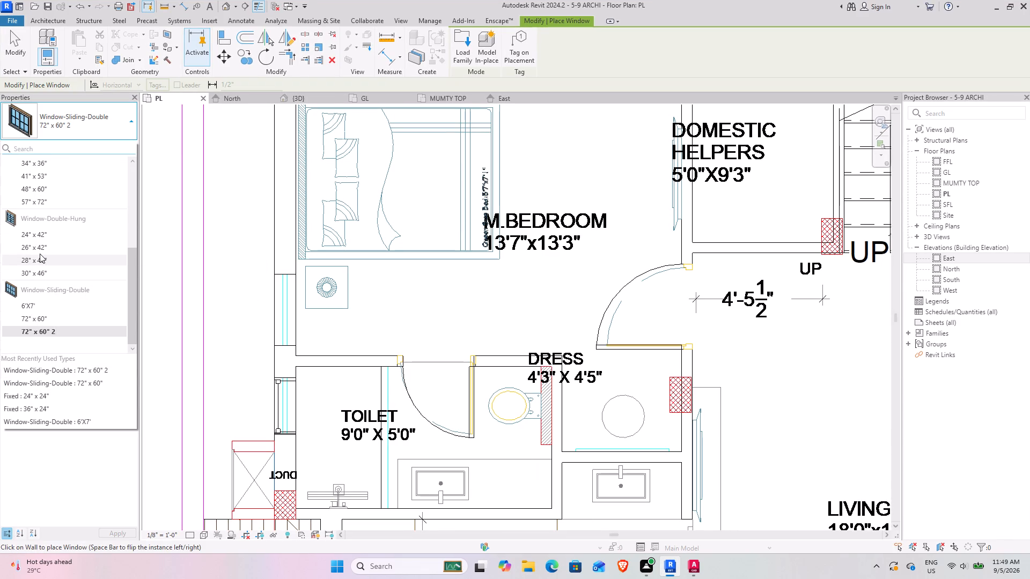
{"action": "scroll", "coordinate": [38, 253], "scroll_direction": "up", "scroll_amount": 3}
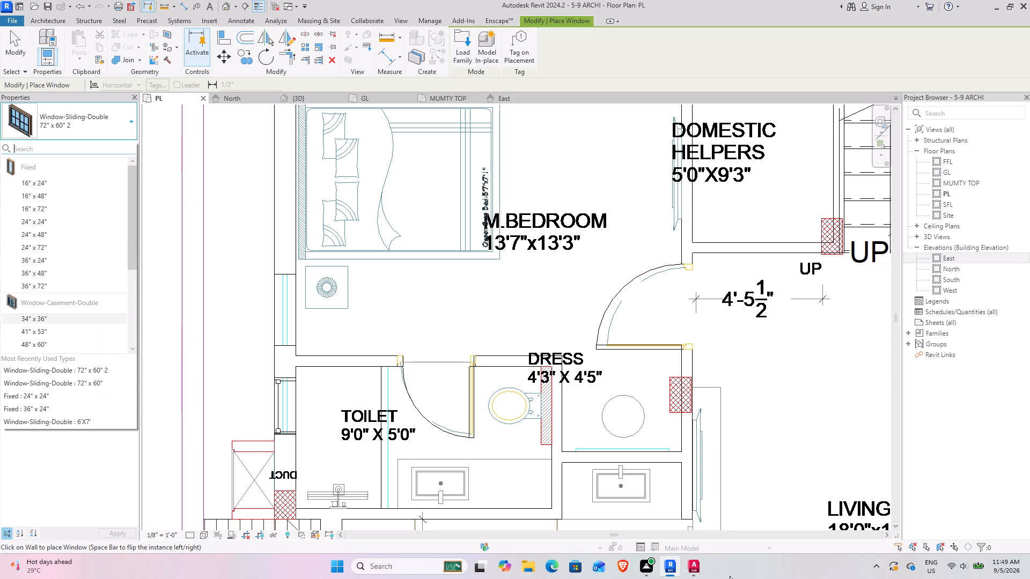
Switch to AutoCAD and examine the tall narrow ground-floor window in the North Elevation, with the Dimension command started.
{"action": "left_click", "coordinate": [695, 561]}
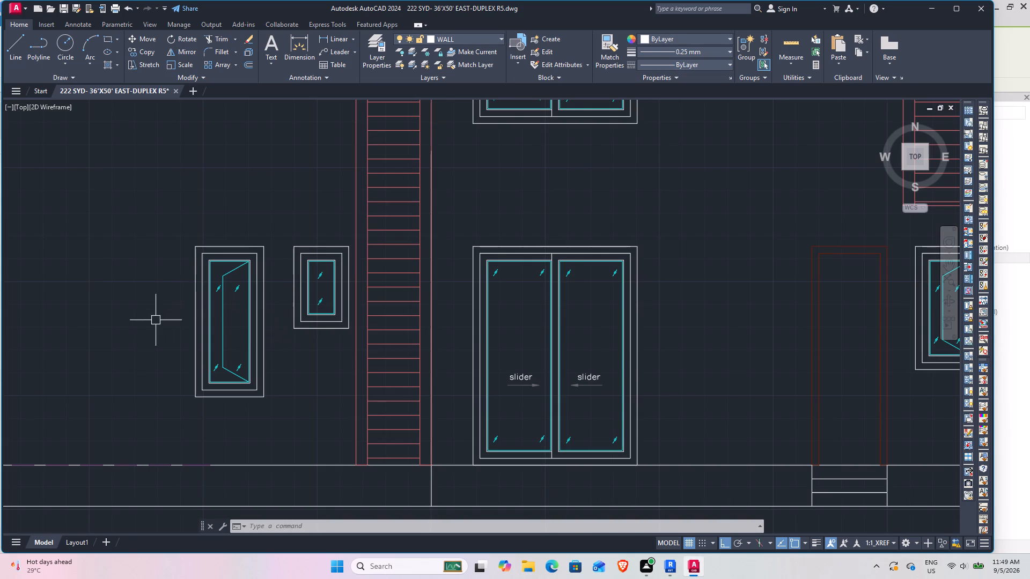
{"action": "scroll", "coordinate": [189, 337], "scroll_direction": "down", "scroll_amount": 3}
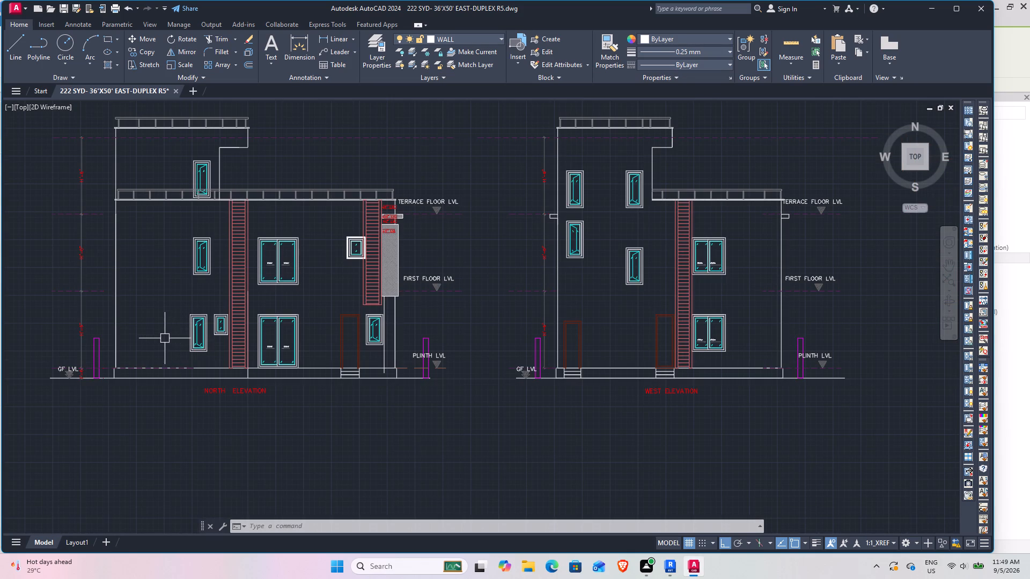
{"action": "scroll", "coordinate": [164, 335], "scroll_direction": "up", "scroll_amount": 5}
{"action": "scroll", "coordinate": [264, 318], "scroll_direction": "down", "scroll_amount": 2}
{"action": "middle_click_drag", "start_coordinate": [277, 311], "coordinate": [275, 311]}
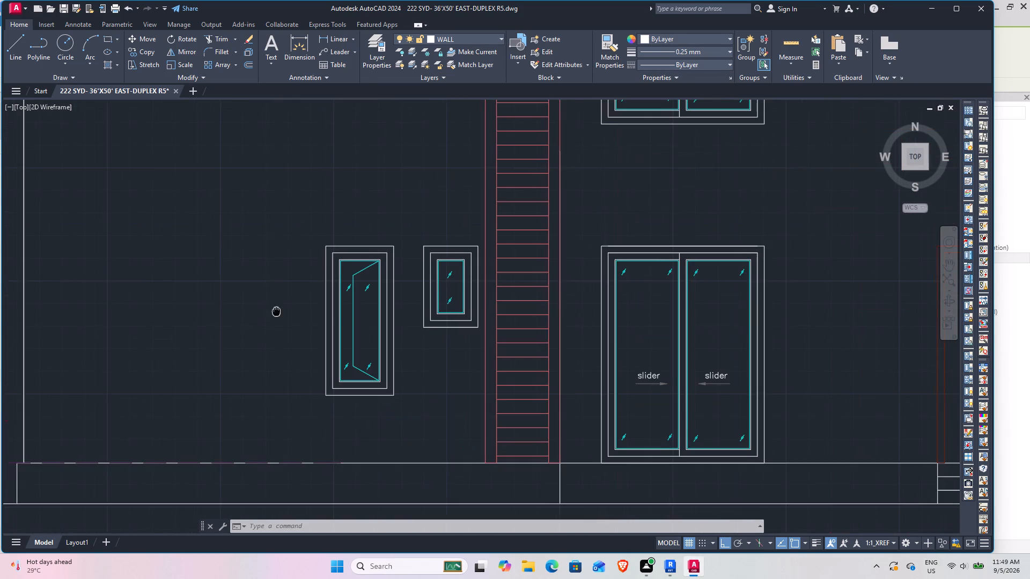
{"action": "middle_click_drag", "start_coordinate": [275, 311], "coordinate": [194, 324]}
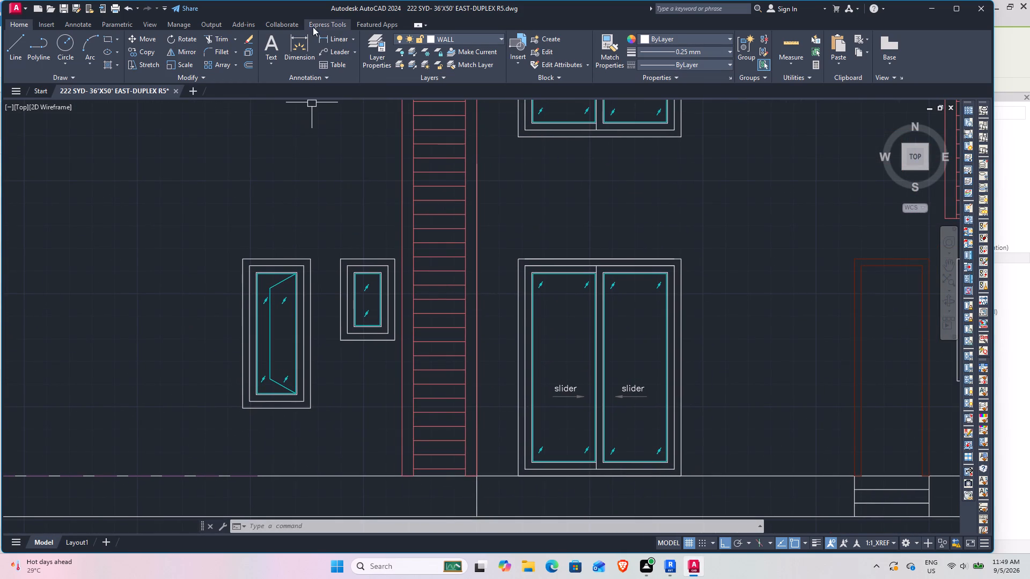
{"action": "left_click", "coordinate": [296, 50]}
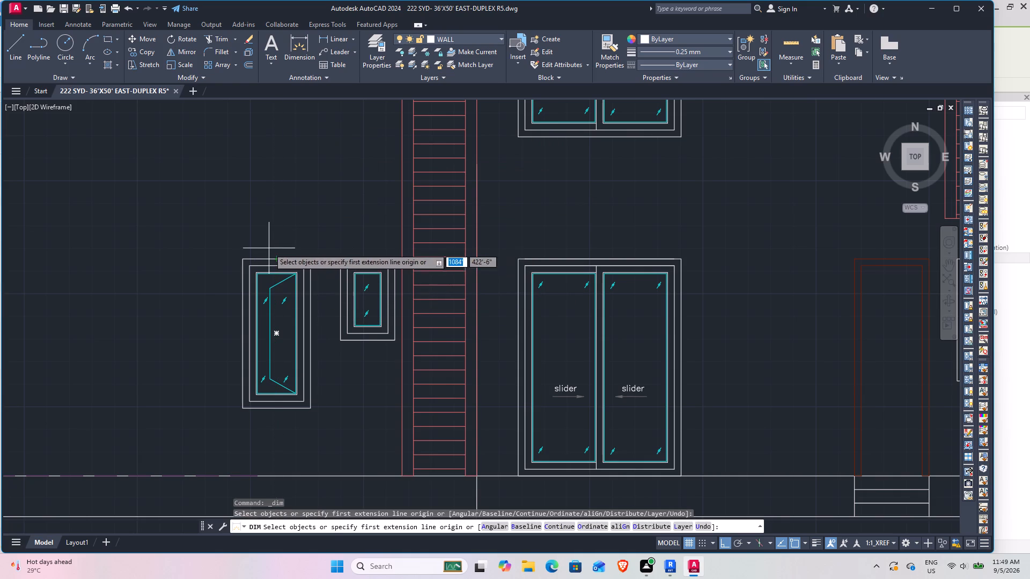
{"action": "scroll", "coordinate": [256, 256], "scroll_direction": "up", "scroll_amount": 3}
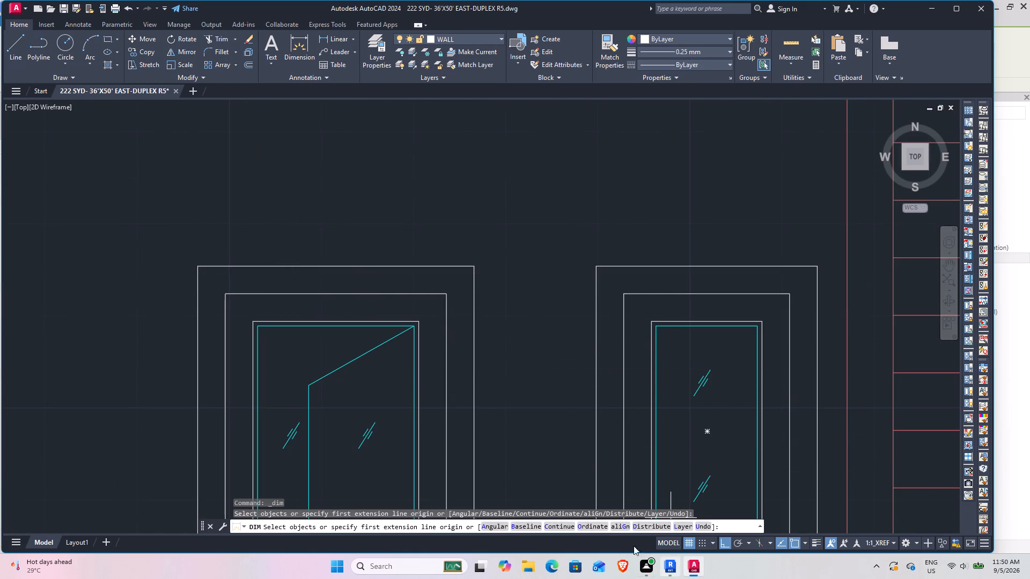
{"action": "scroll", "coordinate": [419, 342], "scroll_direction": "down", "scroll_amount": 2}
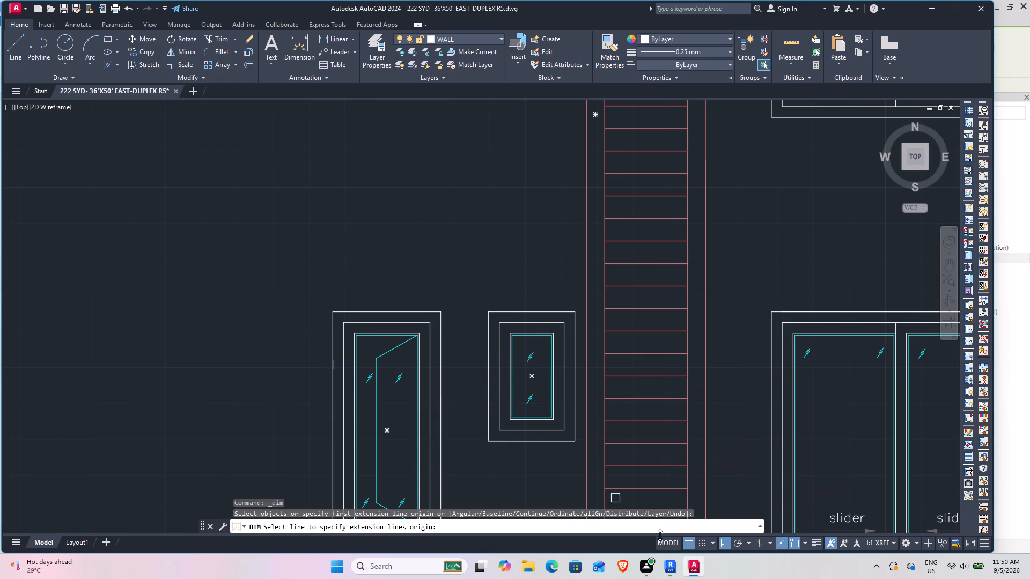
Switch to Revit, choose the Window-Casement-Double 41" x 53" type and duplicate it as 5'6"X2'6".
{"action": "left_click", "coordinate": [673, 556]}
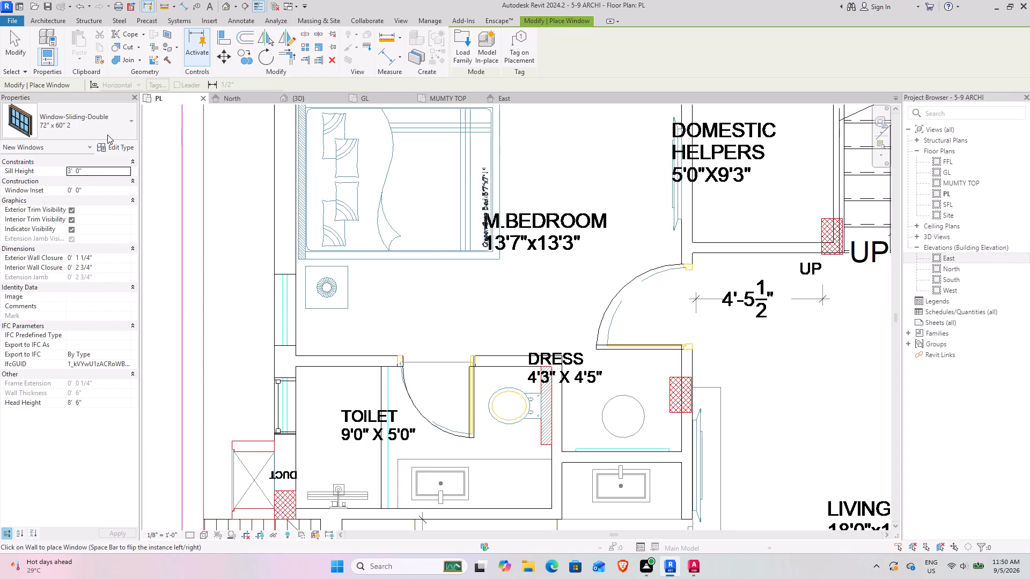
{"action": "left_click", "coordinate": [74, 120]}
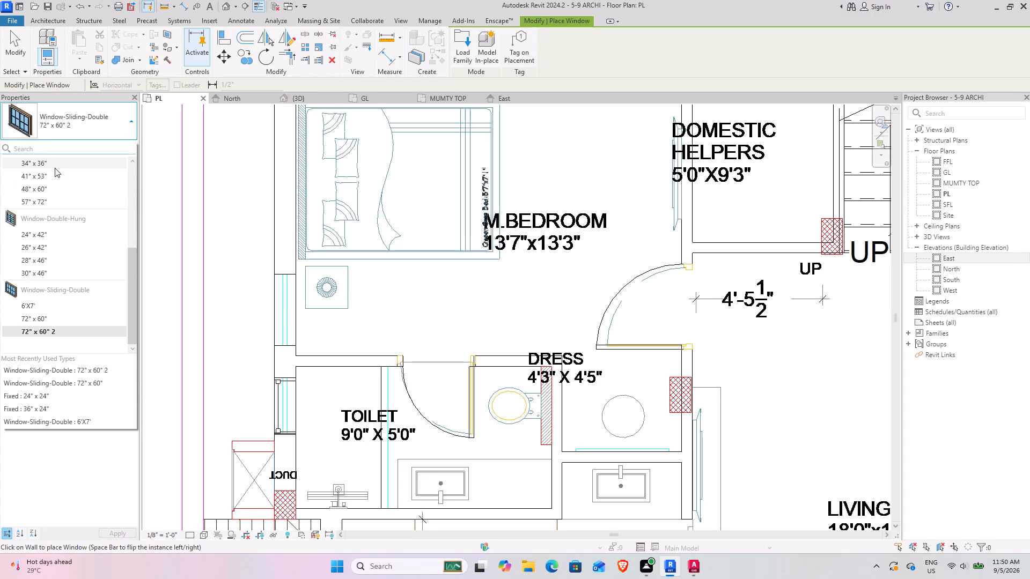
{"action": "left_click", "coordinate": [55, 171]}
{"action": "left_click", "coordinate": [120, 144]}
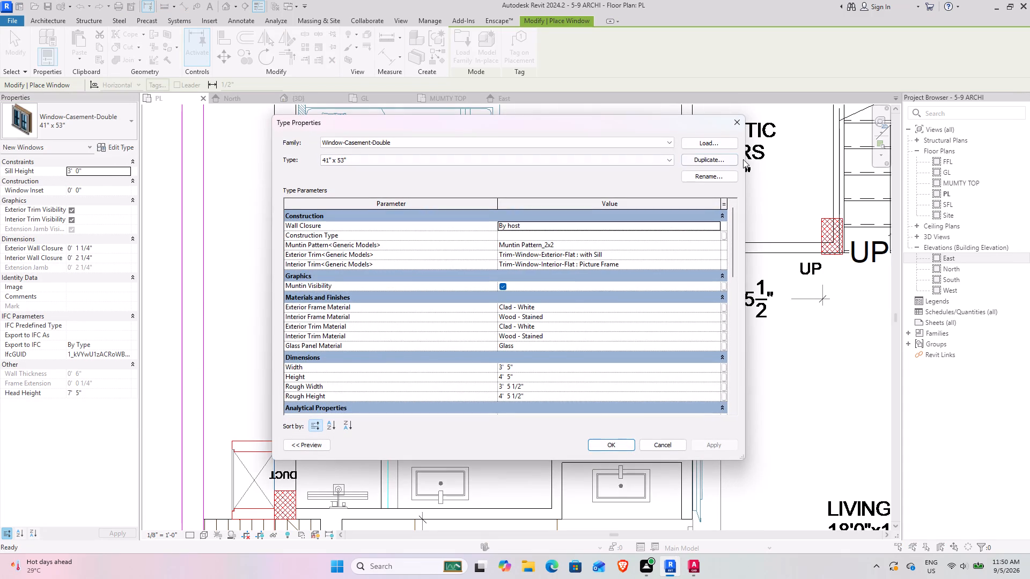
{"action": "left_click", "coordinate": [731, 158]}
{"action": "type", "text": "5'6"}
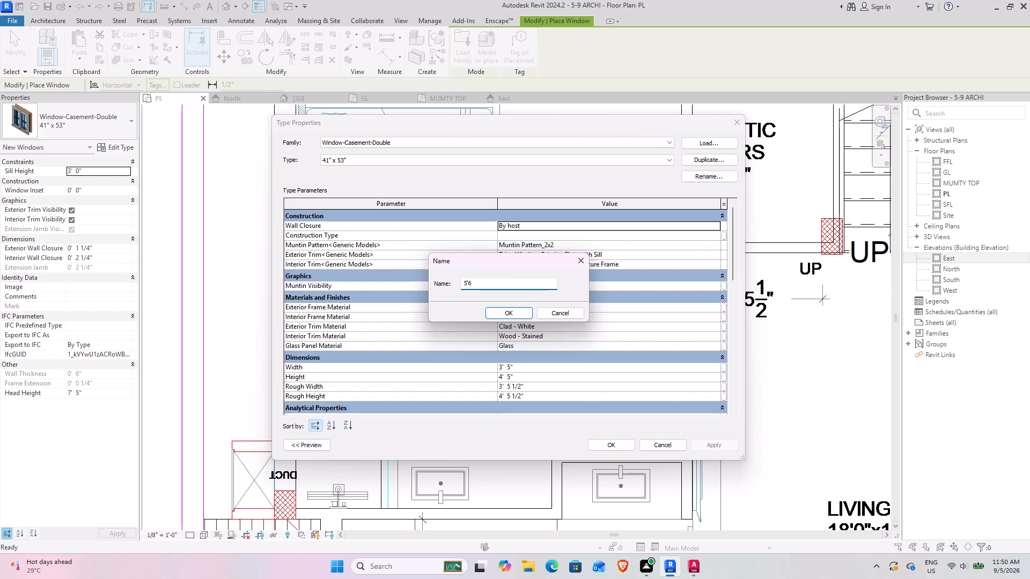
{"action": "key", "text": "shift+quotedbl"}
{"action": "type", "text": "X2'6"}
{"action": "key", "text": "shift+quotedbl"}
{"action": "key", "text": "Return"}
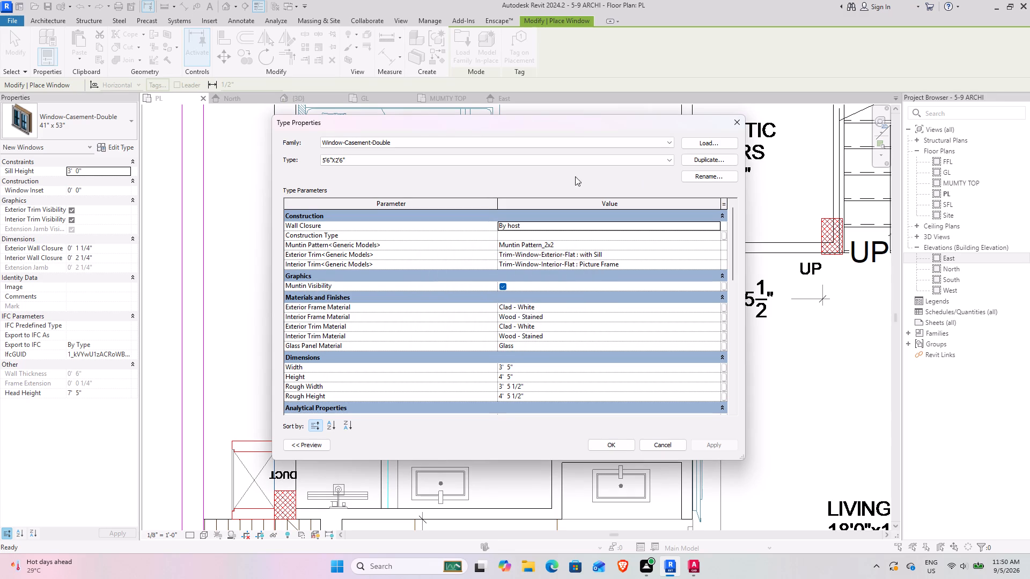
Set the new casement type's width to 2'6" and height to 5'6", and apply the type changes.
{"action": "left_click", "coordinate": [517, 369]}
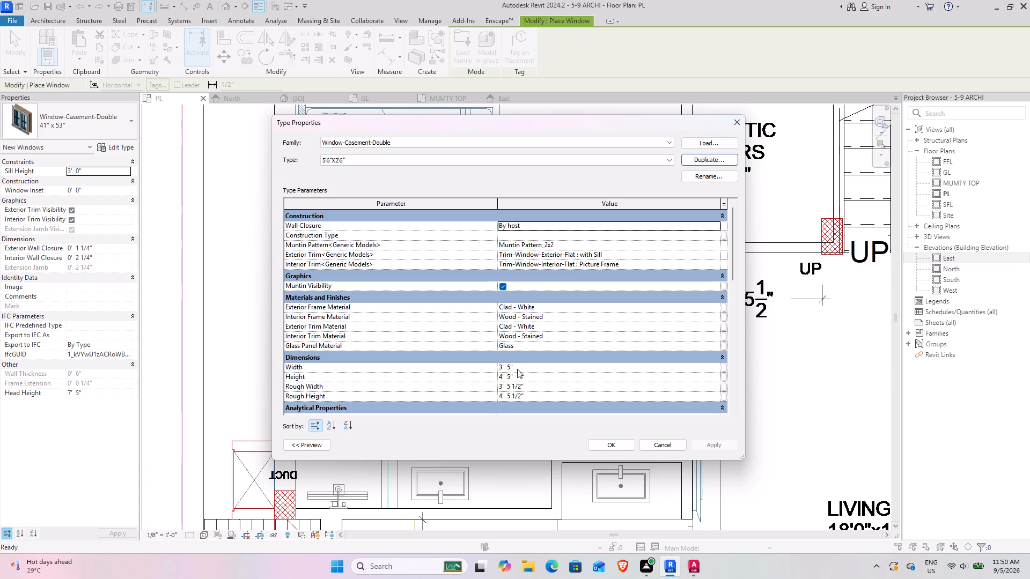
{"action": "left_click_drag", "start_coordinate": [525, 363], "coordinate": [505, 374]}
{"action": "left_click_drag", "start_coordinate": [519, 369], "coordinate": [437, 362]}
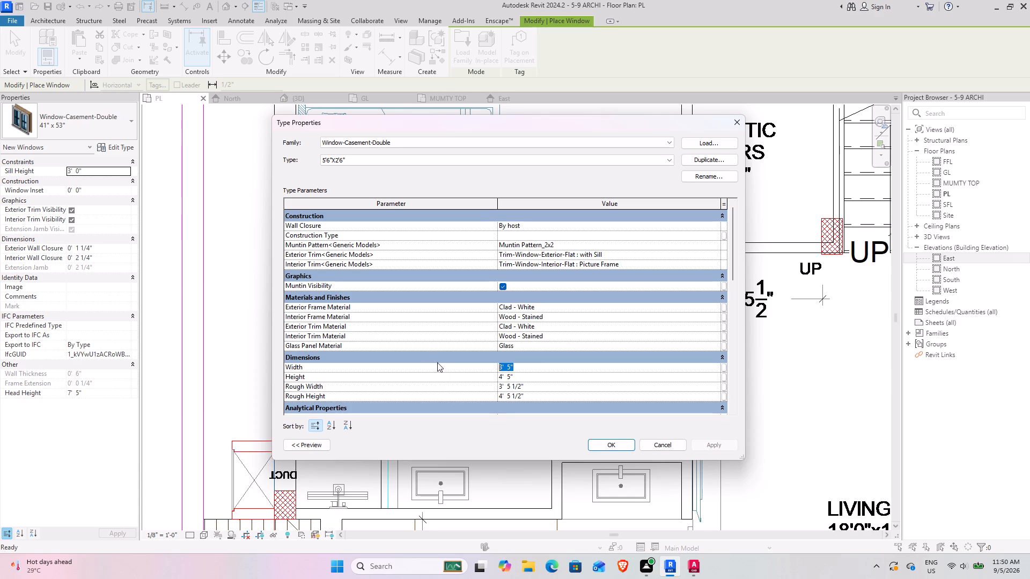
{"action": "type", "text": "2'6"}
{"action": "key", "text": "Return"}
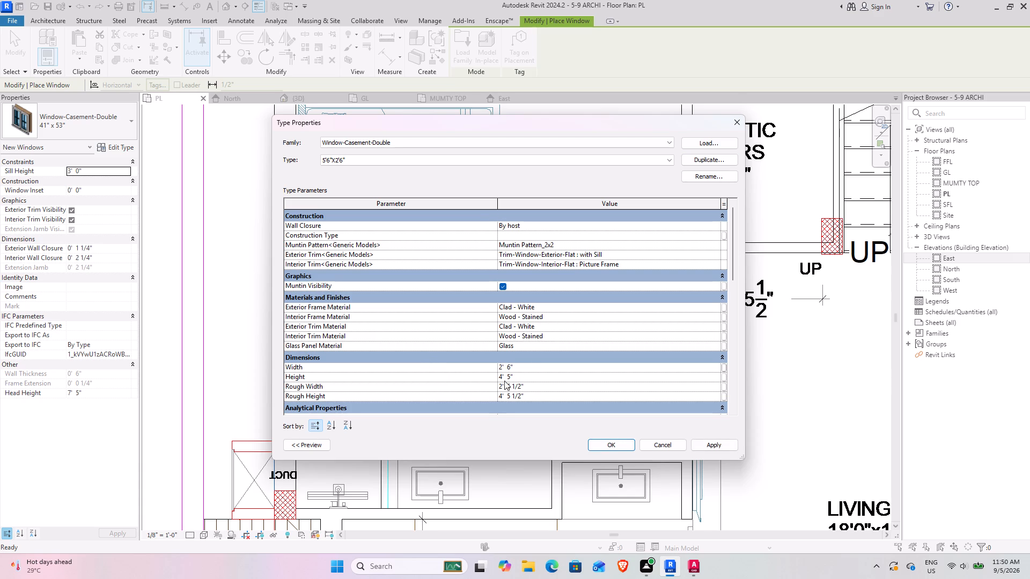
{"action": "left_click", "coordinate": [551, 380]}
{"action": "type", "text": "5'6"}
{"action": "key", "text": "Return"}
{"action": "left_click", "coordinate": [725, 448]}
{"action": "left_click", "coordinate": [609, 449]}
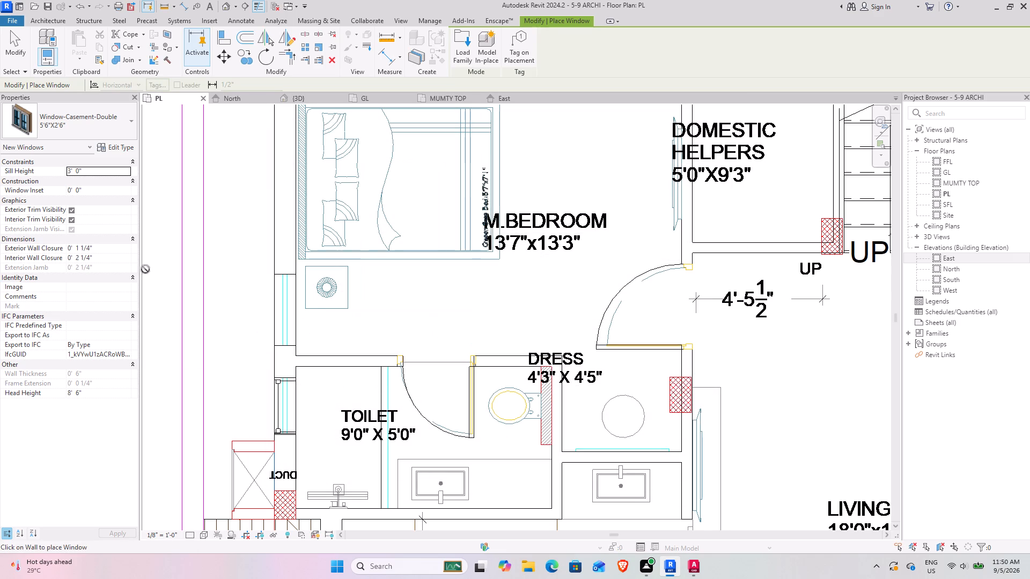
Place the 5'6"X2'6" casement window in the master bedroom's side wall, aligned with the plan's opening above the toilet window.
{"action": "left_click", "coordinate": [100, 120]}
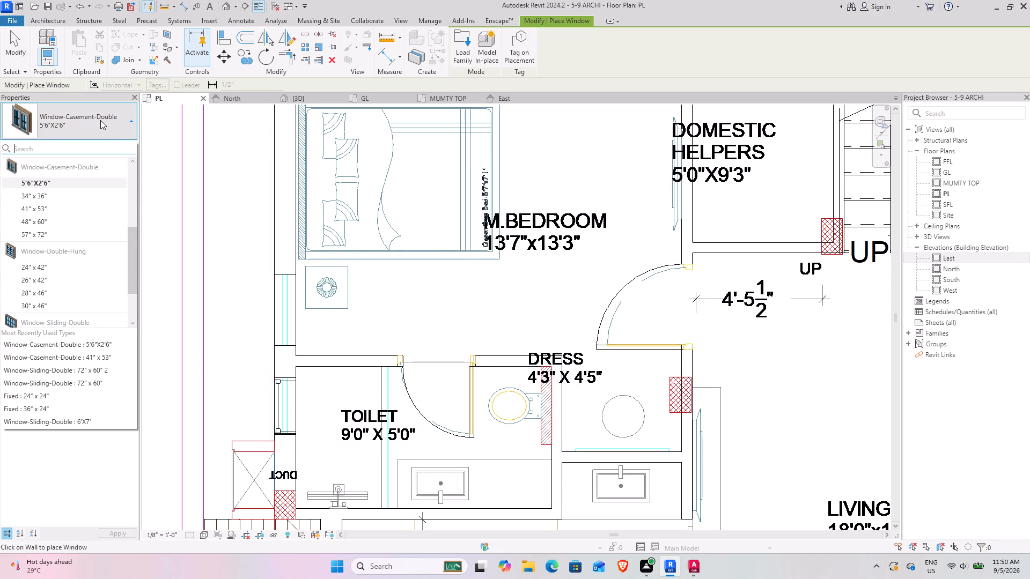
{"action": "scroll", "coordinate": [34, 237], "scroll_direction": "up", "scroll_amount": 3}
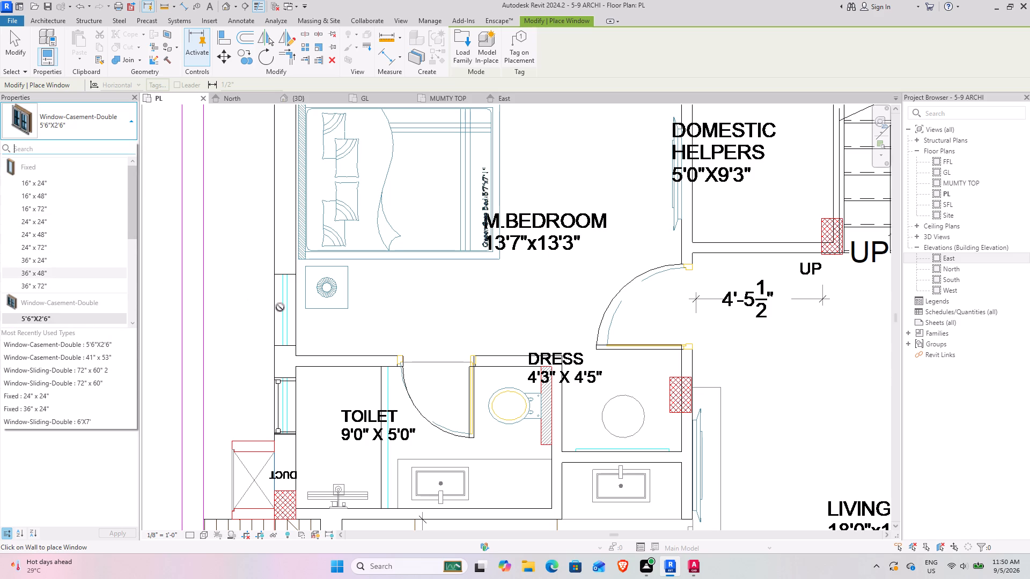
{"action": "left_click", "coordinate": [75, 134]}
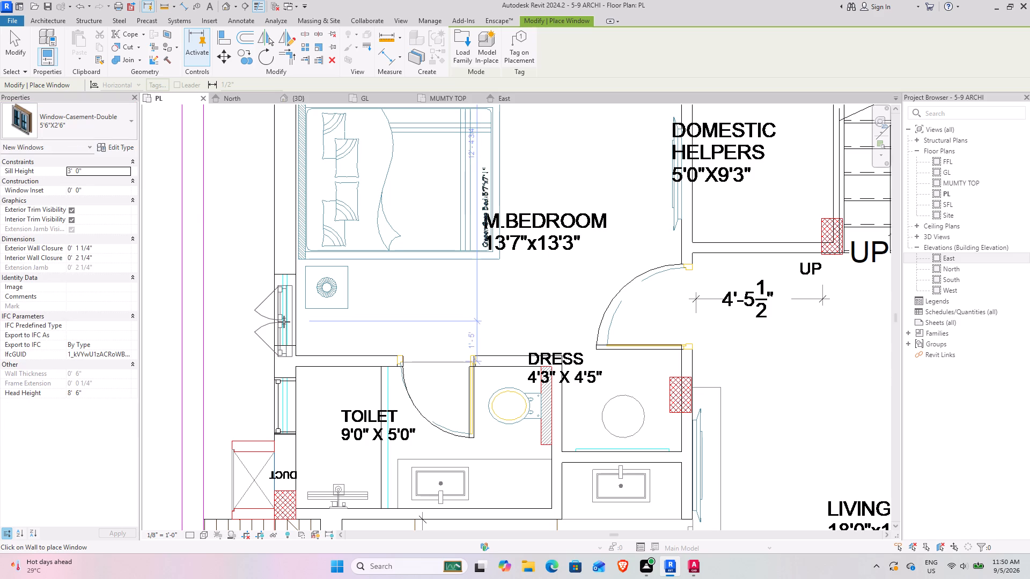
{"action": "left_click", "coordinate": [278, 310]}
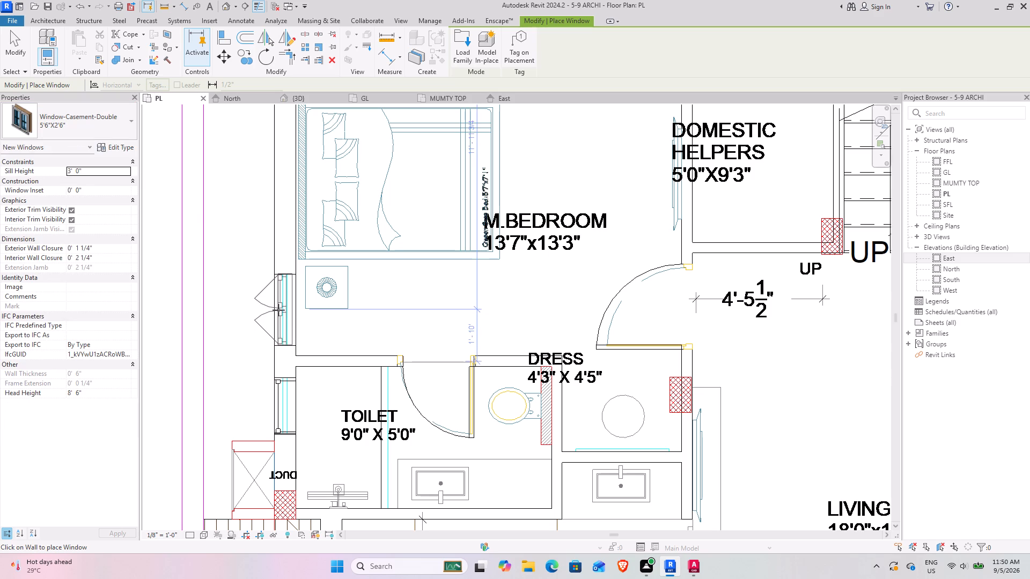
Inspect the bedroom casement window and the small toilet window beside it from outside in the 3D view, and end the Window command.
{"action": "left_click", "coordinate": [305, 101]}
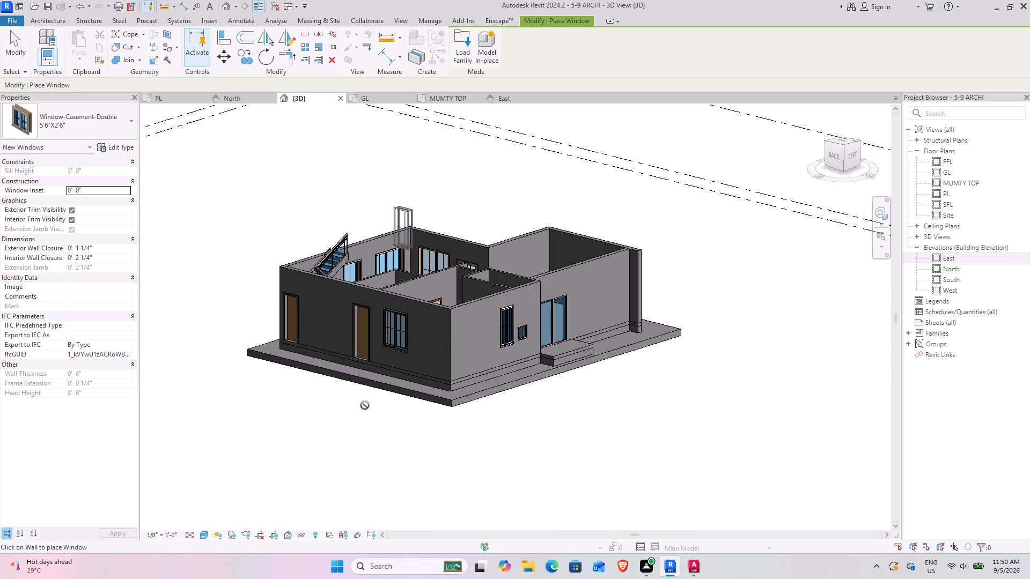
{"action": "middle_click_drag", "start_coordinate": [371, 403], "coordinate": [552, 404], "text": "shift"}
{"action": "middle_click_drag", "start_coordinate": [425, 441], "coordinate": [835, 180]}
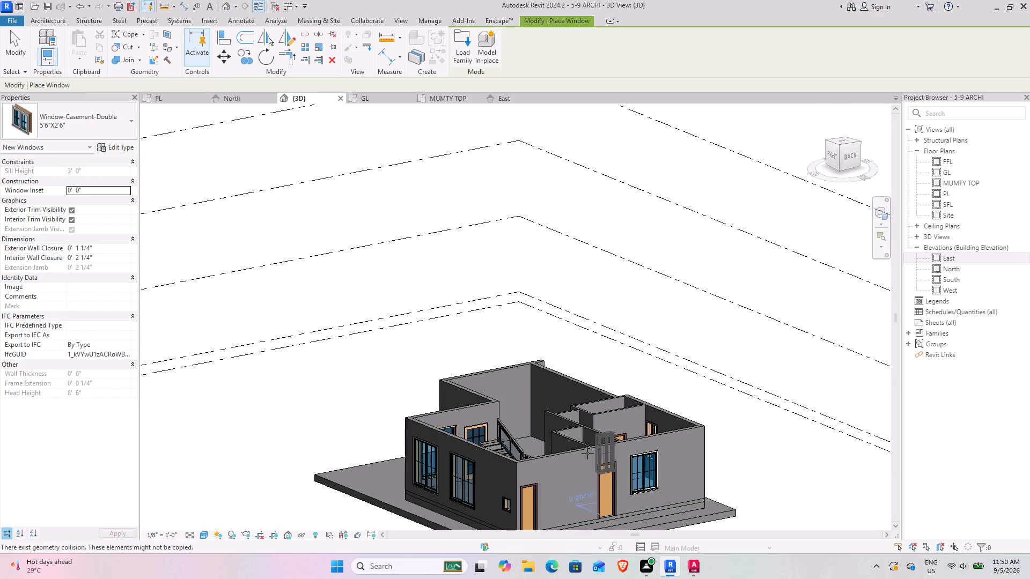
{"action": "middle_click_drag", "start_coordinate": [585, 452], "coordinate": [668, 451], "text": "shift"}
{"action": "middle_click_drag", "start_coordinate": [673, 451], "coordinate": [229, 187]}
{"action": "scroll", "coordinate": [525, 354], "scroll_direction": "down", "scroll_amount": 4}
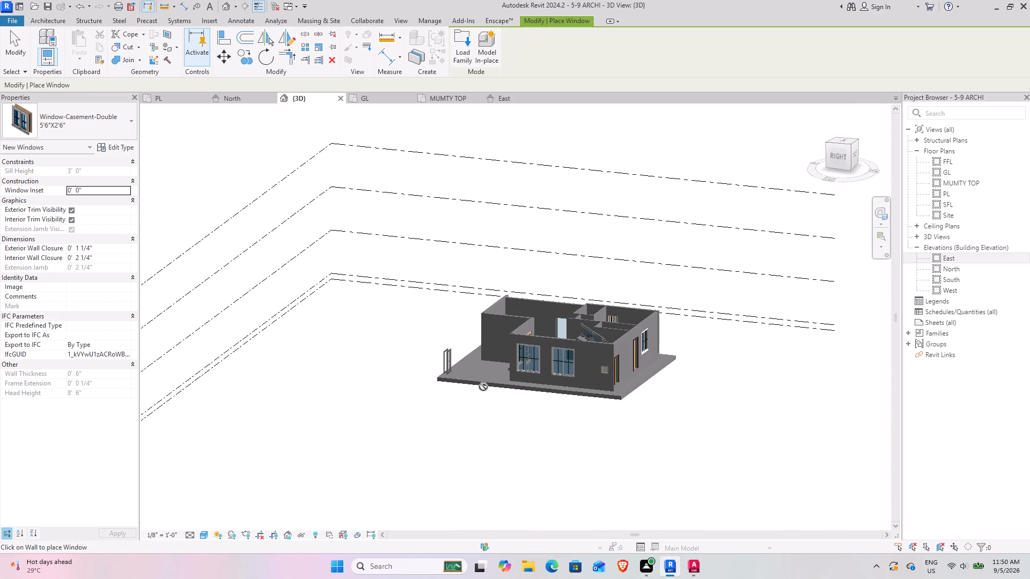
{"action": "middle_click_drag", "start_coordinate": [476, 384], "coordinate": [641, 418], "text": "shift"}
{"action": "scroll", "coordinate": [629, 404], "scroll_direction": "down", "scroll_amount": 14}
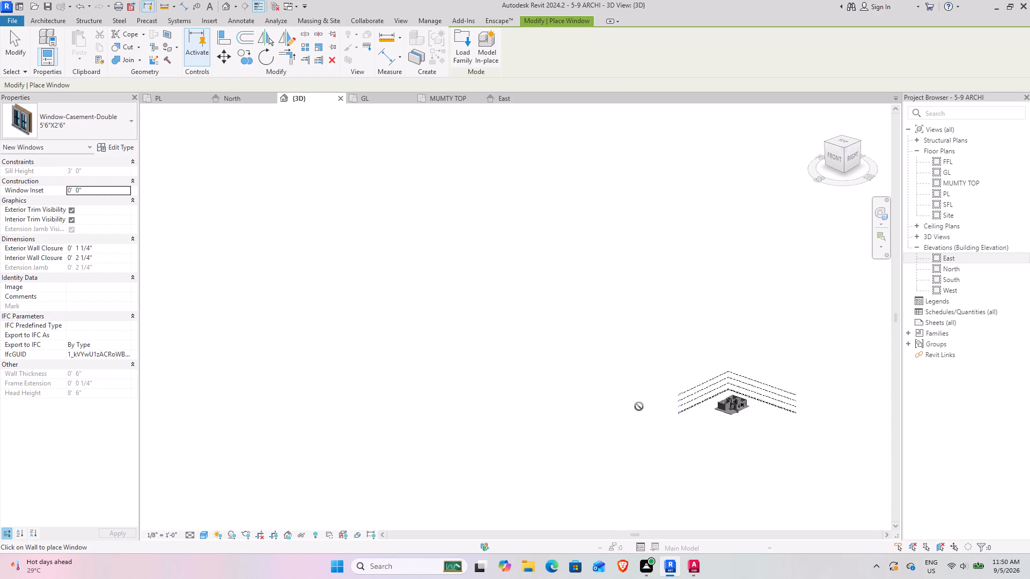
{"action": "middle_click_drag", "start_coordinate": [714, 393], "coordinate": [453, 344]}
{"action": "scroll", "coordinate": [457, 357], "scroll_direction": "up", "scroll_amount": 8}
{"action": "middle_click_drag", "start_coordinate": [448, 388], "coordinate": [521, 405], "text": "shift"}
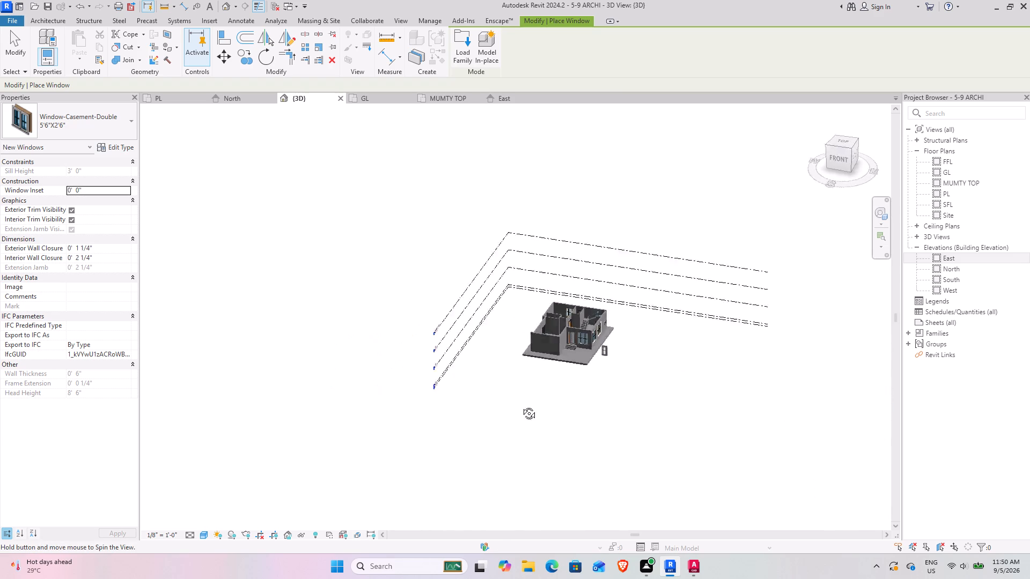
{"action": "middle_click_drag", "start_coordinate": [521, 405], "coordinate": [669, 347], "text": "shift"}
{"action": "middle_click_drag", "start_coordinate": [564, 283], "coordinate": [484, 502]}
{"action": "scroll", "coordinate": [430, 447], "scroll_direction": "up", "scroll_amount": 4}
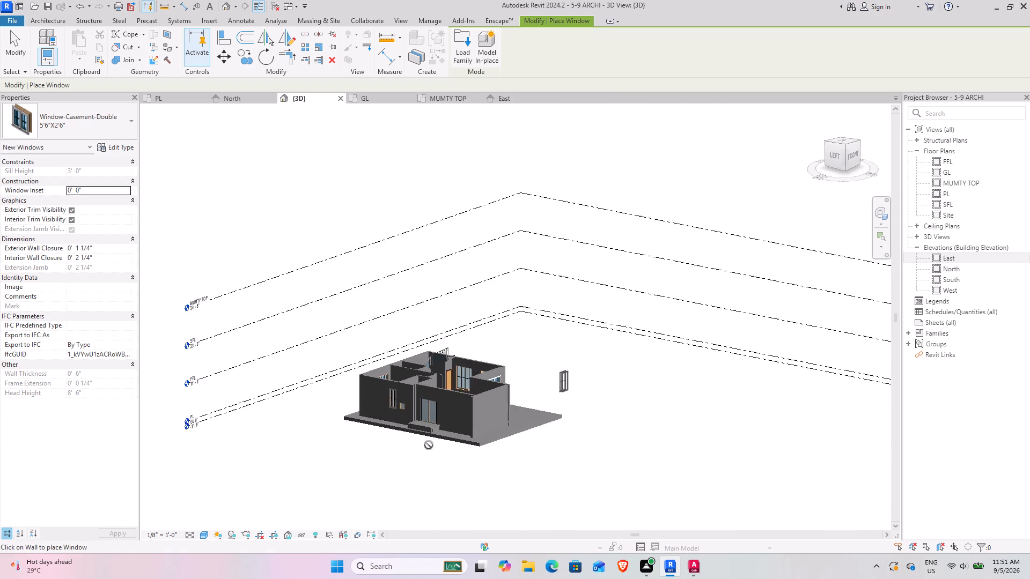
{"action": "scroll", "coordinate": [429, 445], "scroll_direction": "up", "scroll_amount": 4}
{"action": "scroll", "coordinate": [379, 406], "scroll_direction": "up", "scroll_amount": 4}
{"action": "scroll", "coordinate": [387, 344], "scroll_direction": "up", "scroll_amount": 5}
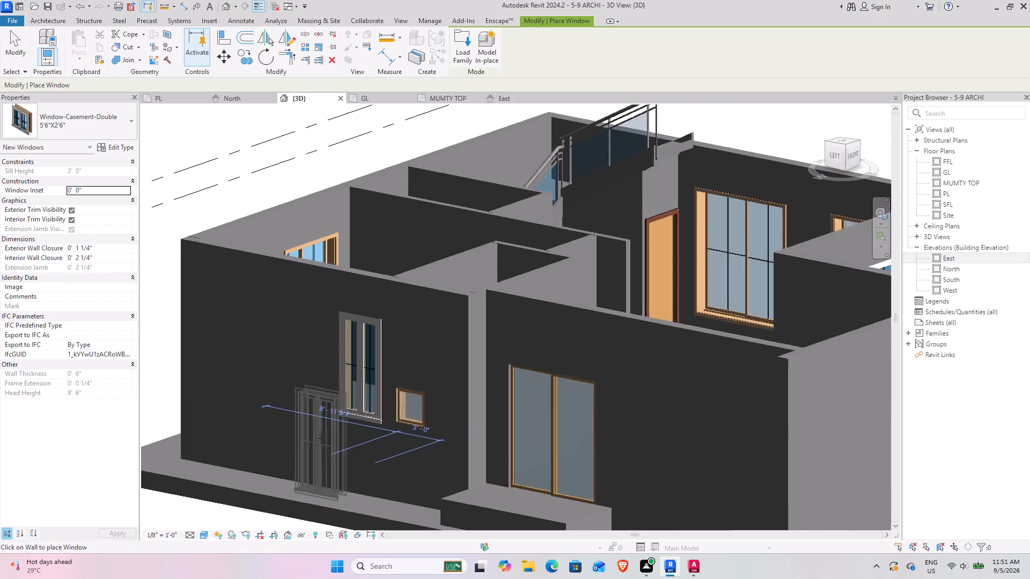
{"action": "left_click", "coordinate": [20, 51]}
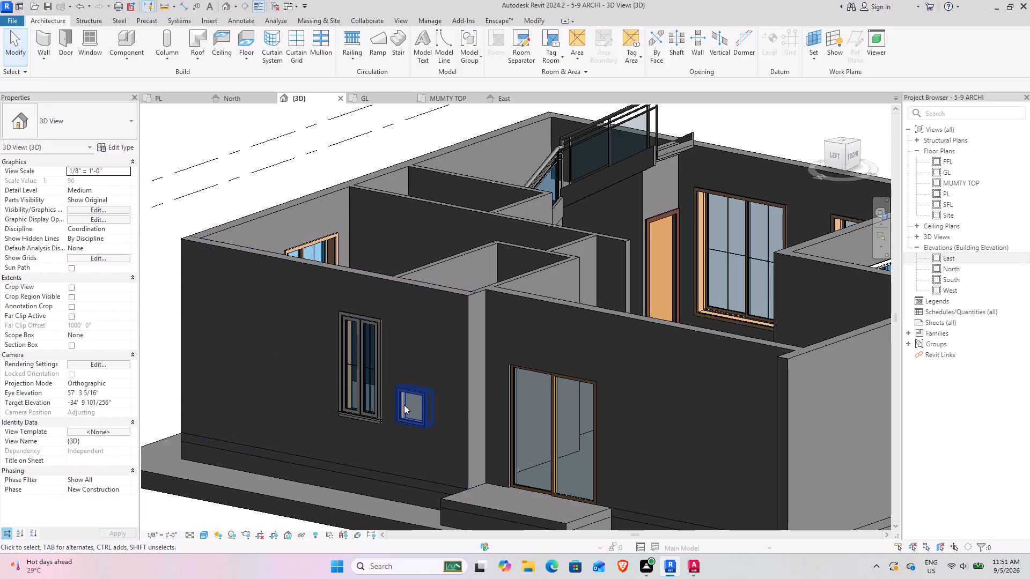
Set the sill height of the small fixed toilet window beside the bedroom casement window to 7'.
{"action": "left_click", "coordinate": [404, 405]}
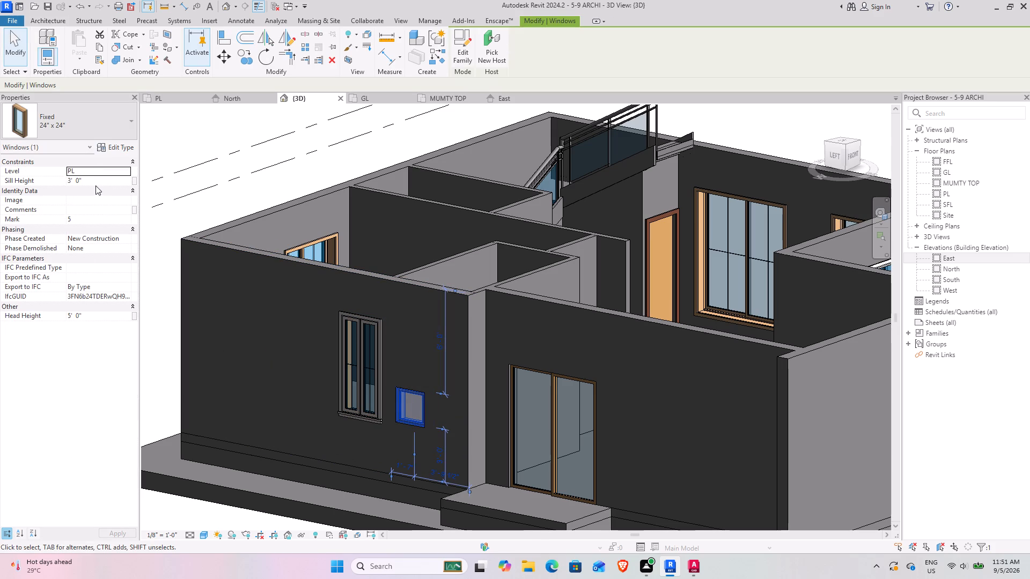
{"action": "left_click", "coordinate": [95, 185]}
{"action": "key", "text": "7"}
{"action": "key", "text": "Return"}
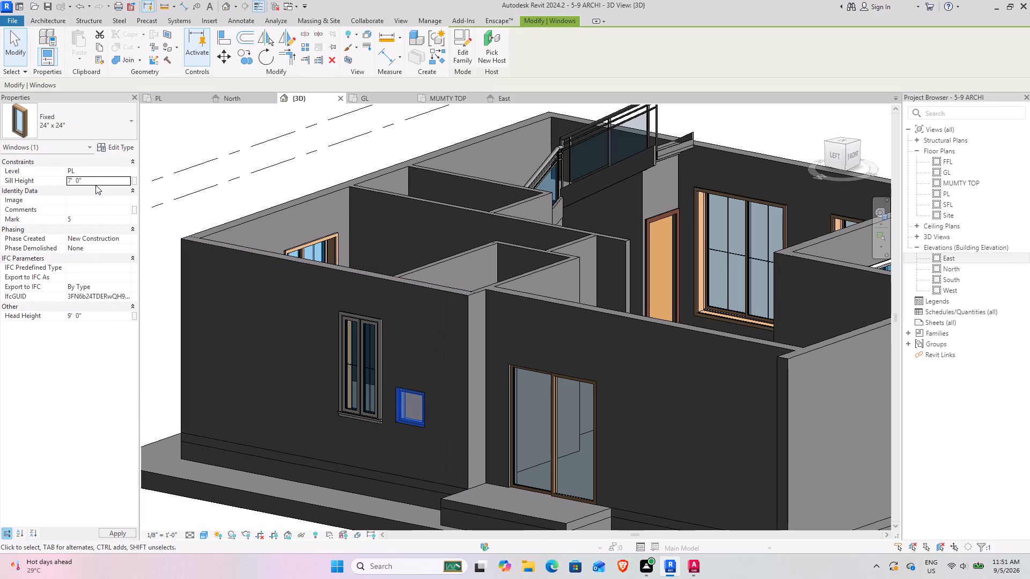
{"action": "left_click", "coordinate": [272, 377]}
Delete the stray block of geometry floating above the house and level lines in the 3D view.
{"action": "scroll", "coordinate": [277, 358], "scroll_direction": "down", "scroll_amount": 4}
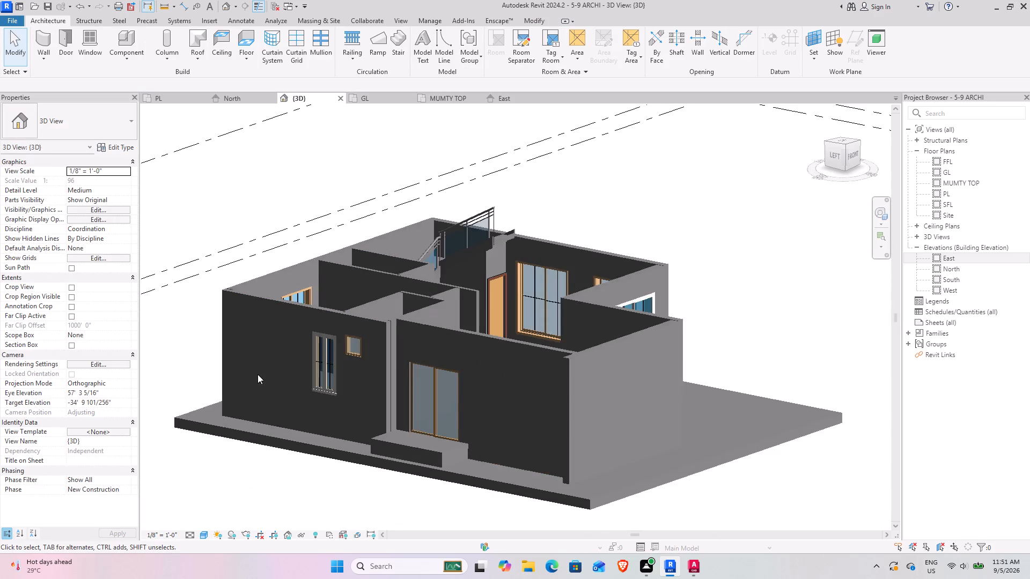
{"action": "middle_click_drag", "start_coordinate": [255, 374], "coordinate": [296, 364], "text": "shift"}
{"action": "middle_click_drag", "start_coordinate": [257, 380], "coordinate": [539, 337]}
{"action": "middle_click_drag", "start_coordinate": [275, 342], "coordinate": [333, 340], "text": "shift"}
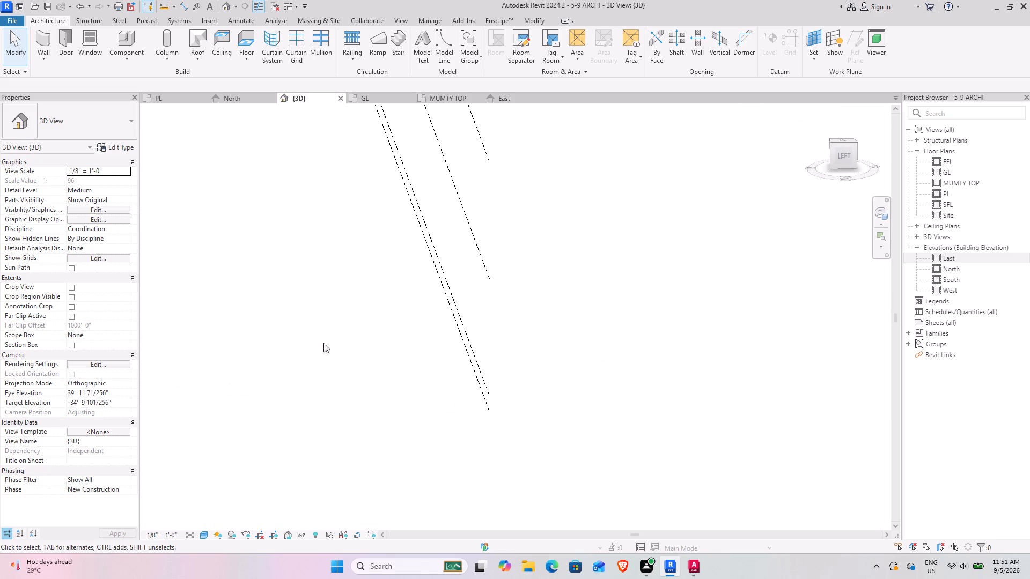
{"action": "middle_click_drag", "start_coordinate": [312, 346], "coordinate": [694, 389]}
{"action": "scroll", "coordinate": [350, 355], "scroll_direction": "down", "scroll_amount": 16}
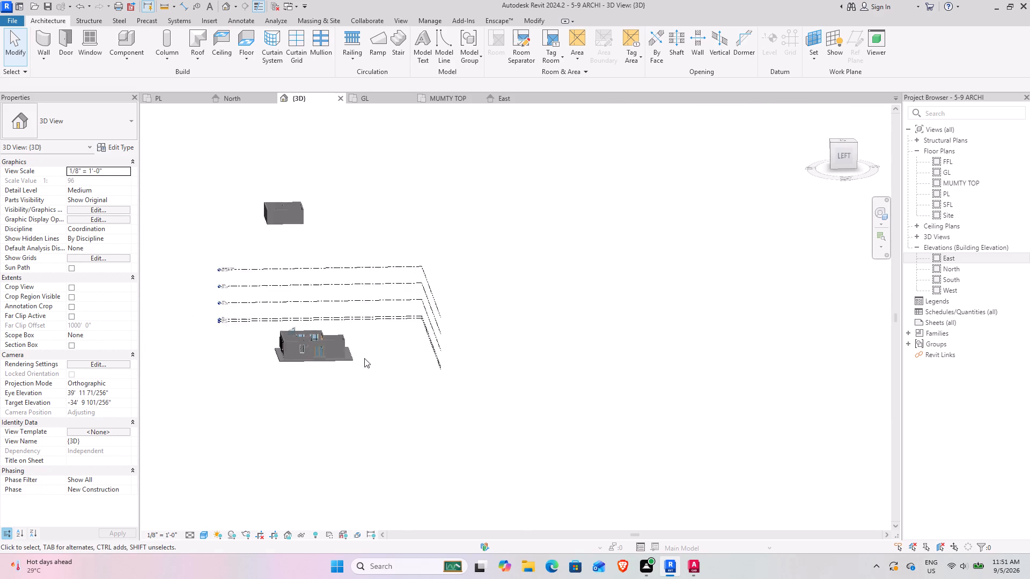
{"action": "middle_click_drag", "start_coordinate": [313, 294], "coordinate": [335, 355]}
{"action": "left_click", "coordinate": [278, 250]}
{"action": "left_click_drag", "start_coordinate": [271, 256], "coordinate": [371, 339]}
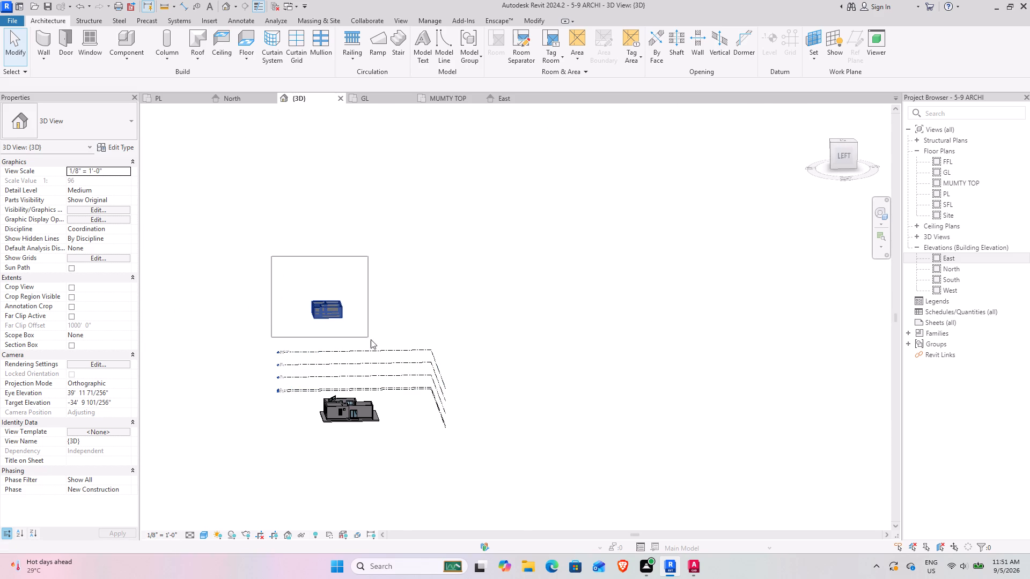
{"action": "left_click_drag", "start_coordinate": [371, 339], "coordinate": [370, 339]}
{"action": "left_click", "coordinate": [337, 61]}
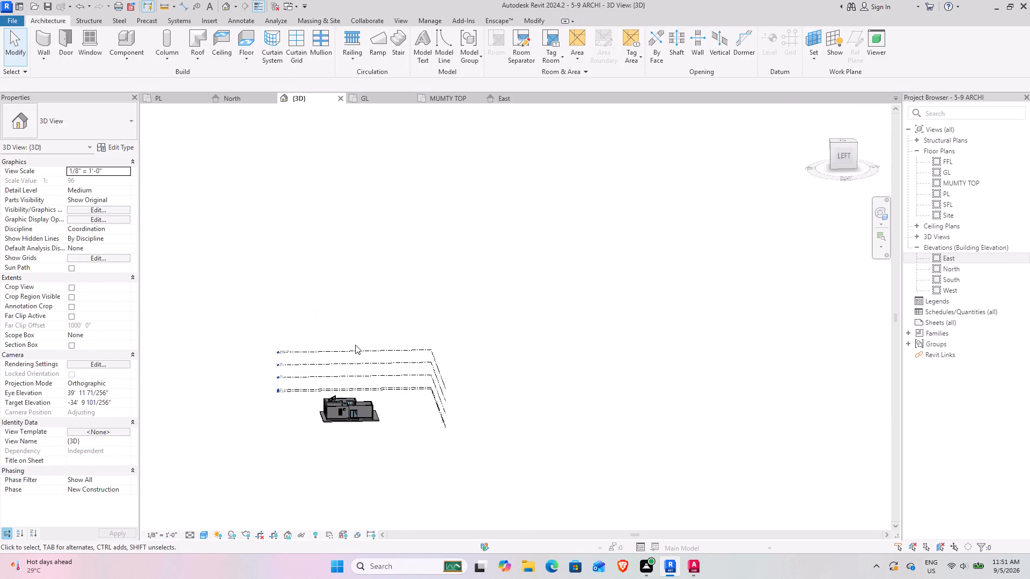
Examine the house from its left and back sides in the 3D view.
{"action": "scroll", "coordinate": [330, 429], "scroll_direction": "up", "scroll_amount": 13}
{"action": "middle_click_drag", "start_coordinate": [303, 387], "coordinate": [362, 397]}
{"action": "middle_click_drag", "start_coordinate": [301, 399], "coordinate": [682, 363]}
{"action": "scroll", "coordinate": [455, 360], "scroll_direction": "down", "scroll_amount": 4}
{"action": "middle_click_drag", "start_coordinate": [275, 375], "coordinate": [401, 375]}
{"action": "middle_click_drag", "start_coordinate": [373, 365], "coordinate": [432, 376], "text": "shift"}
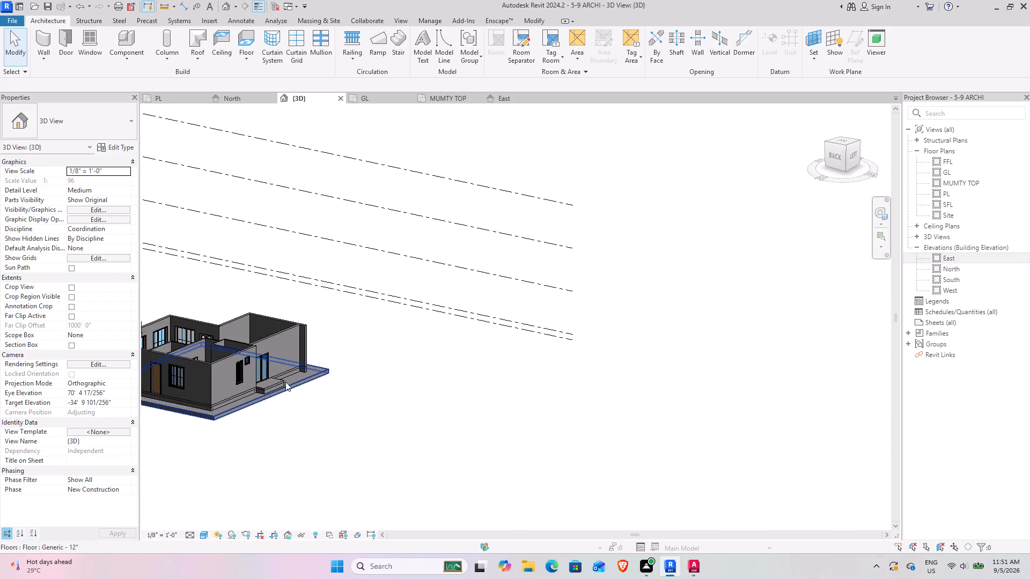
{"action": "middle_click_drag", "start_coordinate": [271, 381], "coordinate": [408, 381]}
{"action": "middle_click_drag", "start_coordinate": [237, 353], "coordinate": [292, 353], "text": "shift"}
{"action": "middle_click_drag", "start_coordinate": [271, 405], "coordinate": [505, 313]}
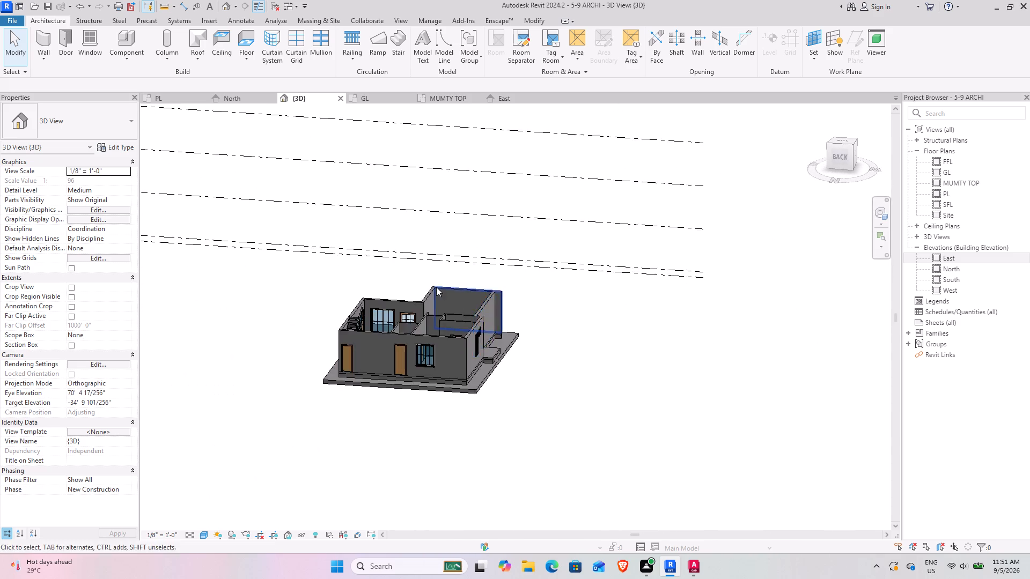
{"action": "scroll", "coordinate": [435, 286], "scroll_direction": "down", "scroll_amount": 13}
In the PL floor plan, delete the stray PDF image lying far from the imported plans.
{"action": "left_click", "coordinate": [156, 101]}
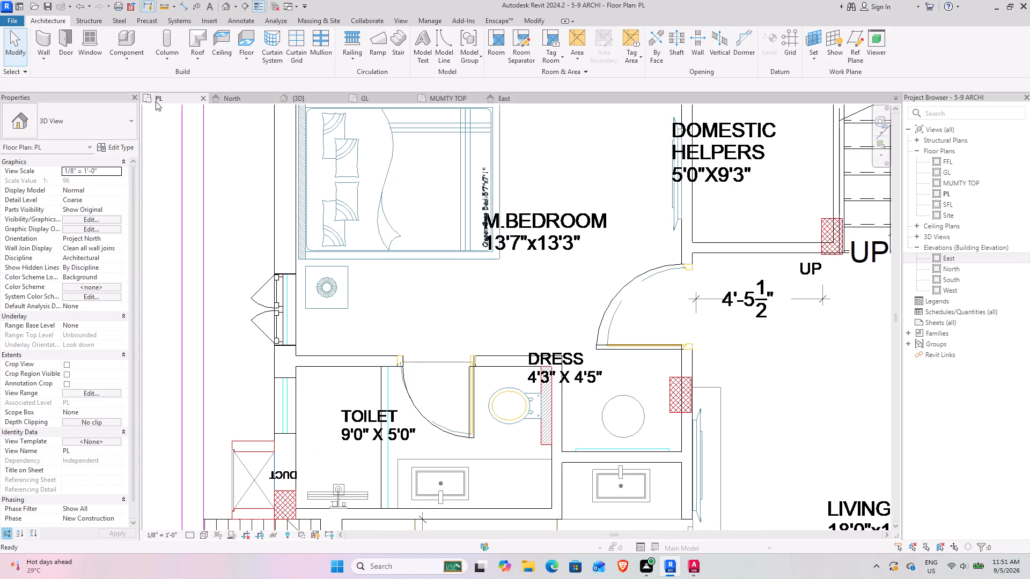
{"action": "scroll", "coordinate": [409, 285], "scroll_direction": "down", "scroll_amount": 20}
{"action": "scroll", "coordinate": [409, 285], "scroll_direction": "down", "scroll_amount": 4}
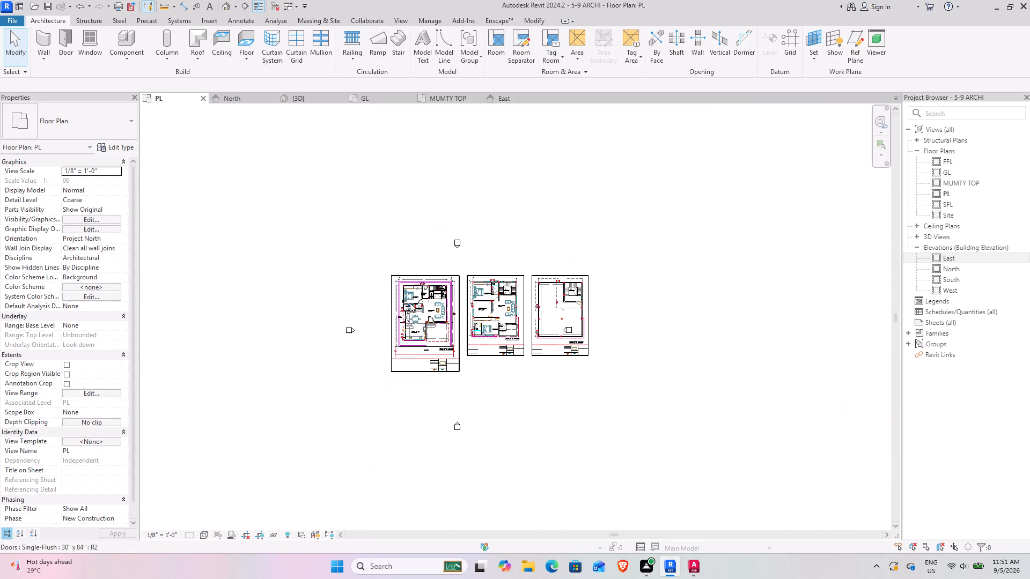
{"action": "scroll", "coordinate": [410, 303], "scroll_direction": "down", "scroll_amount": 11}
{"action": "scroll", "coordinate": [496, 284], "scroll_direction": "up", "scroll_amount": 3}
{"action": "left_click", "coordinate": [501, 326]}
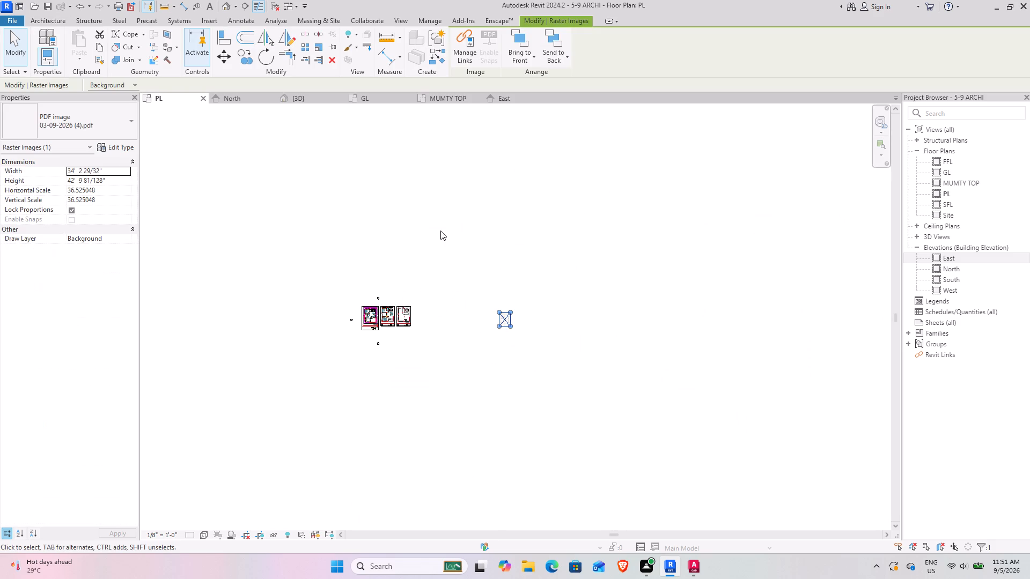
{"action": "left_click", "coordinate": [335, 57]}
Return to the 3D view and examine the windows and doors along the house's back and right walls.
{"action": "left_click", "coordinate": [304, 101]}
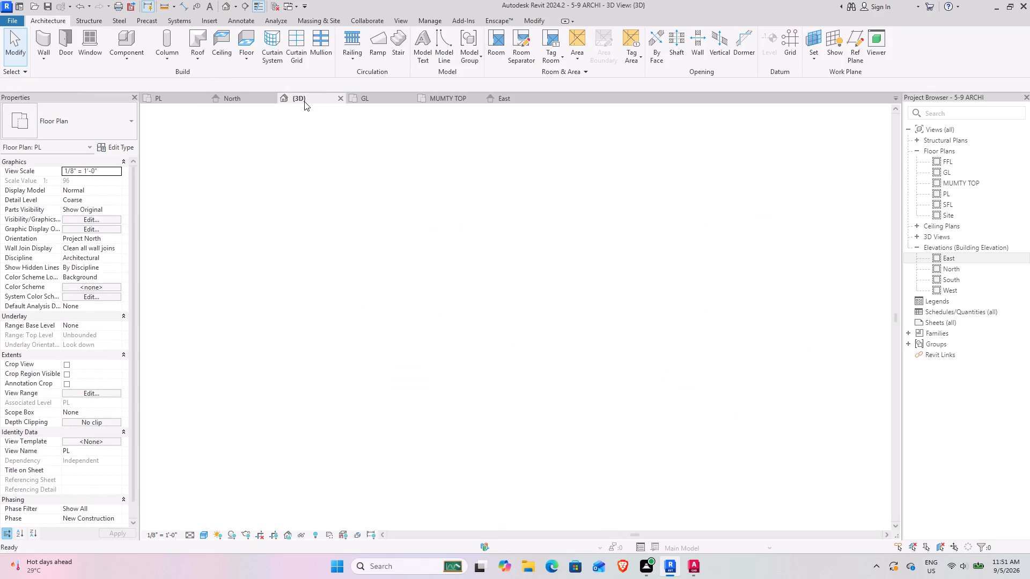
{"action": "middle_click_drag", "start_coordinate": [343, 318], "coordinate": [389, 316], "text": "shift"}
{"action": "scroll", "coordinate": [377, 320], "scroll_direction": "up", "scroll_amount": 8}
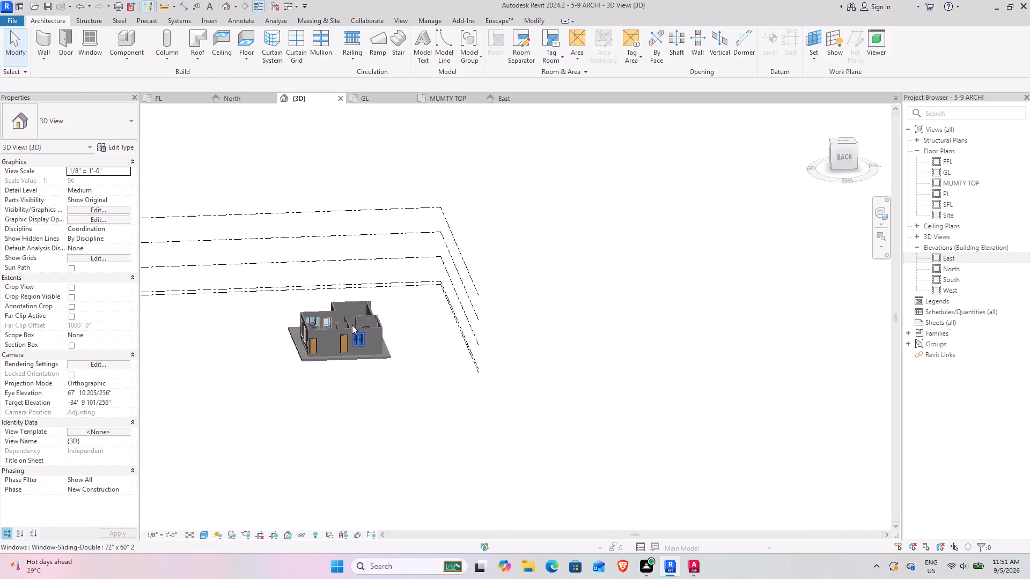
{"action": "scroll", "coordinate": [352, 325], "scroll_direction": "up", "scroll_amount": 10}
{"action": "middle_click", "coordinate": [313, 344]}
{"action": "scroll", "coordinate": [313, 344], "scroll_direction": "down", "scroll_amount": 2}
{"action": "middle_click_drag", "start_coordinate": [316, 347], "coordinate": [391, 347]}
{"action": "middle_click_drag", "start_coordinate": [379, 469], "coordinate": [373, 457]}
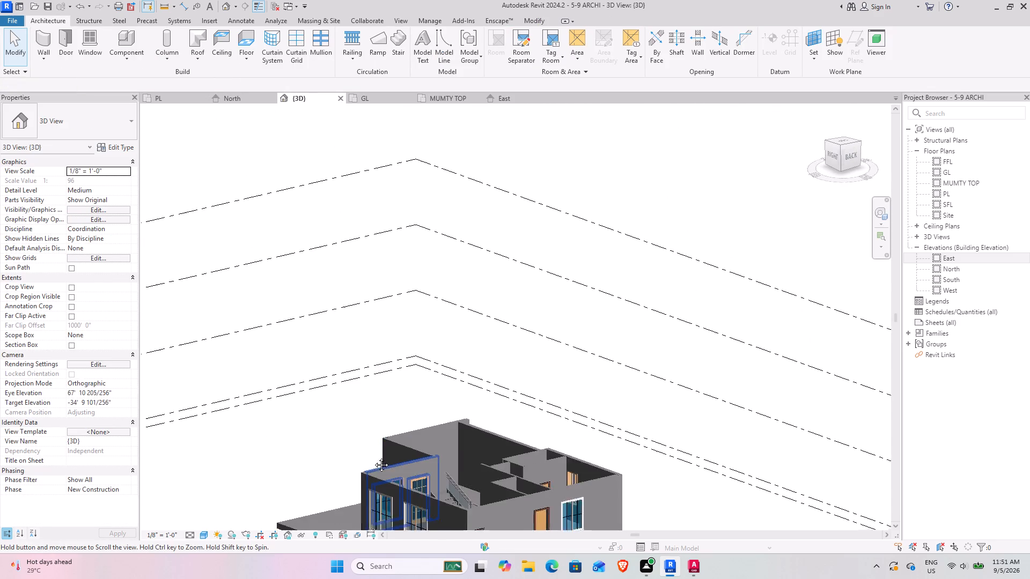
{"action": "middle_click_drag", "start_coordinate": [373, 457], "coordinate": [327, 240]}
{"action": "middle_click_drag", "start_coordinate": [315, 255], "coordinate": [389, 285], "text": "shift"}
{"action": "middle_click_drag", "start_coordinate": [493, 343], "coordinate": [111, 178]}
{"action": "scroll", "coordinate": [304, 290], "scroll_direction": "down", "scroll_amount": 4}
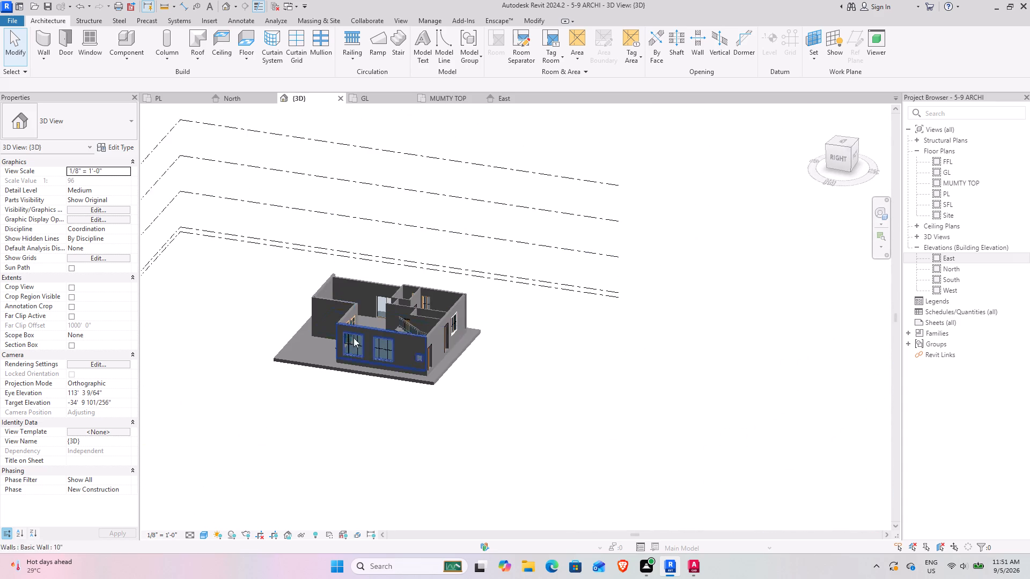
Re-centre the 3D view's pivot on the house and examine the openings in its front and left walls.
{"action": "left_click", "coordinate": [879, 218]}
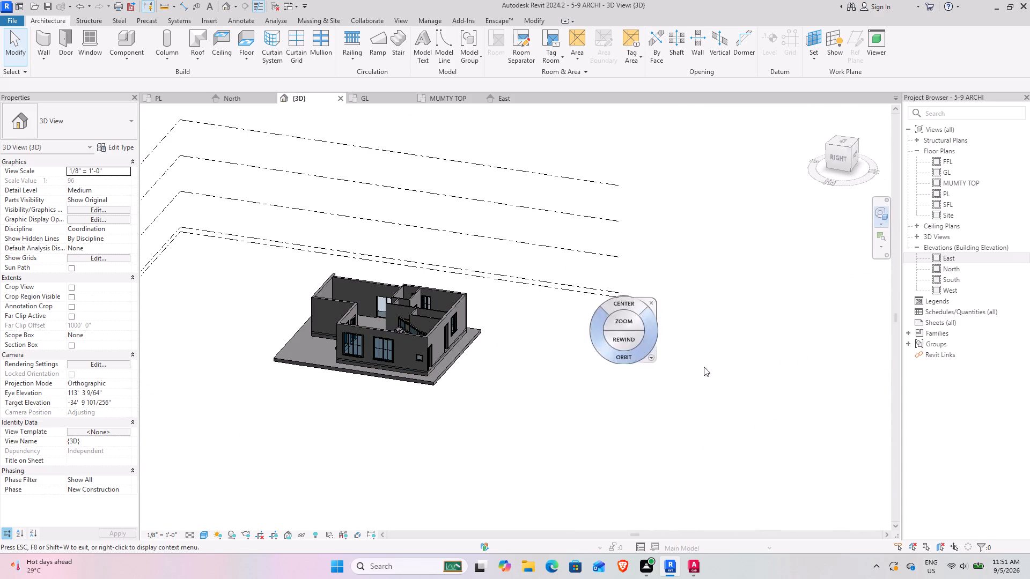
{"action": "left_click_drag", "start_coordinate": [681, 312], "coordinate": [373, 363]}
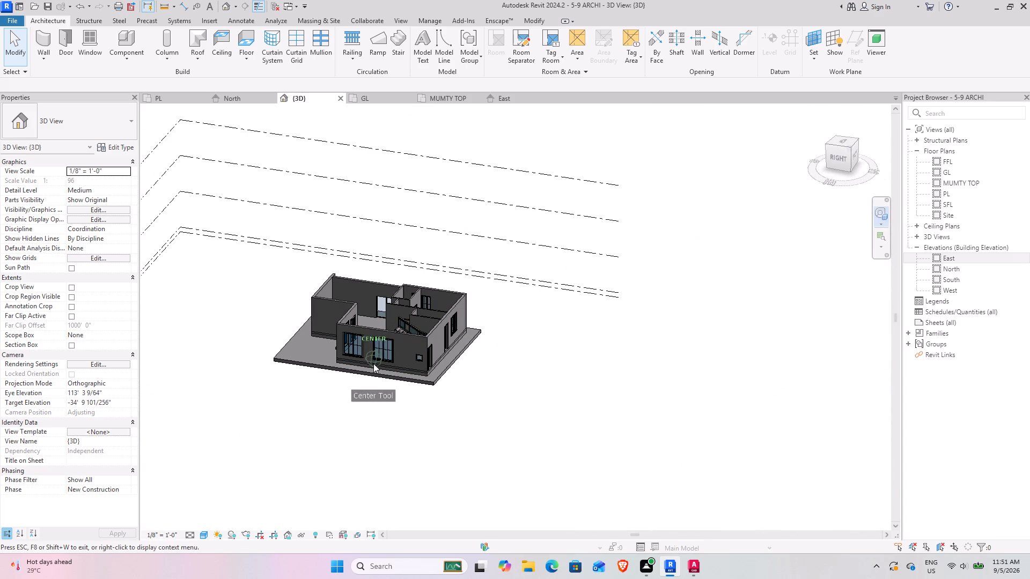
{"action": "left_click_drag", "start_coordinate": [373, 363], "coordinate": [371, 380]}
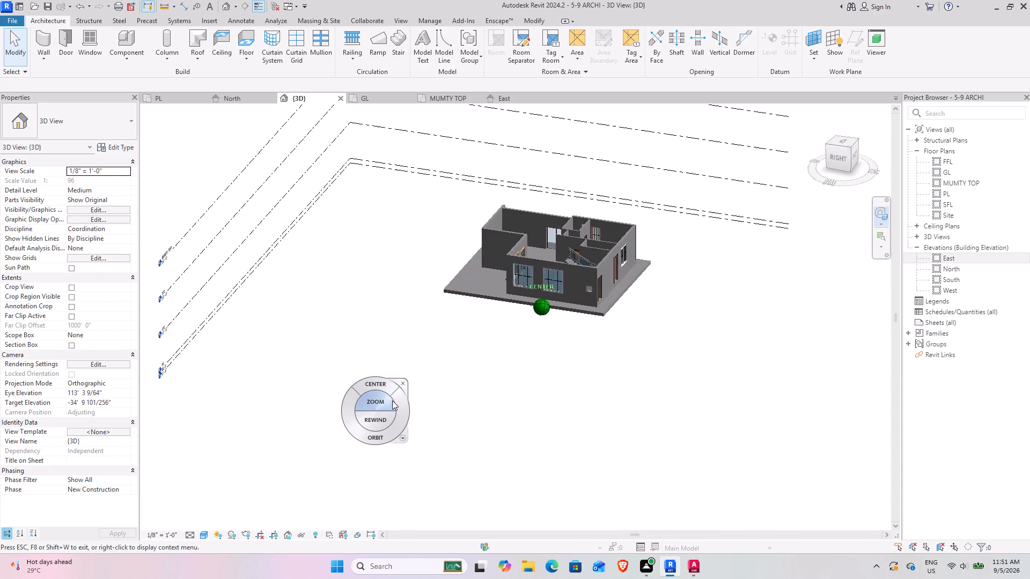
{"action": "left_click", "coordinate": [531, 376]}
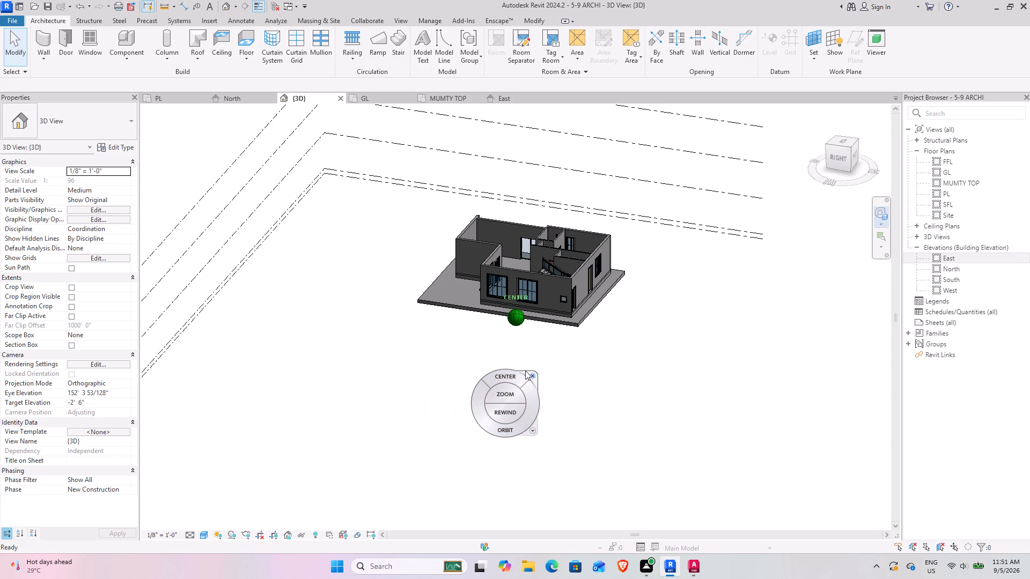
{"action": "middle_click_drag", "start_coordinate": [493, 322], "coordinate": [698, 306], "text": "shift"}
{"action": "scroll", "coordinate": [475, 289], "scroll_direction": "up", "scroll_amount": 7}
{"action": "middle_click_drag", "start_coordinate": [369, 353], "coordinate": [409, 357], "text": "shift"}
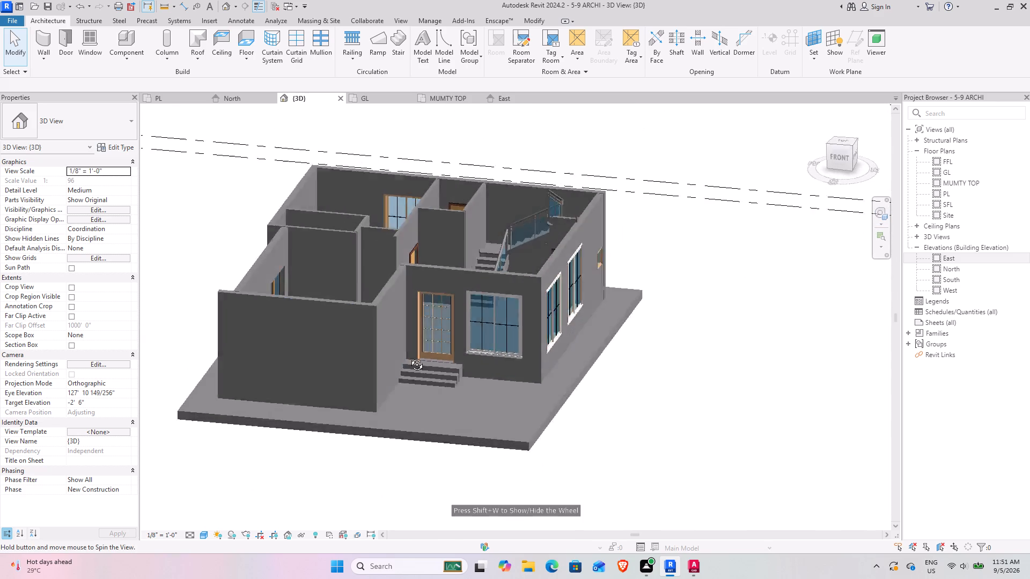
{"action": "middle_click_drag", "start_coordinate": [409, 357], "coordinate": [442, 342], "text": "shift"}
{"action": "scroll", "coordinate": [276, 391], "scroll_direction": "up", "scroll_amount": 3}
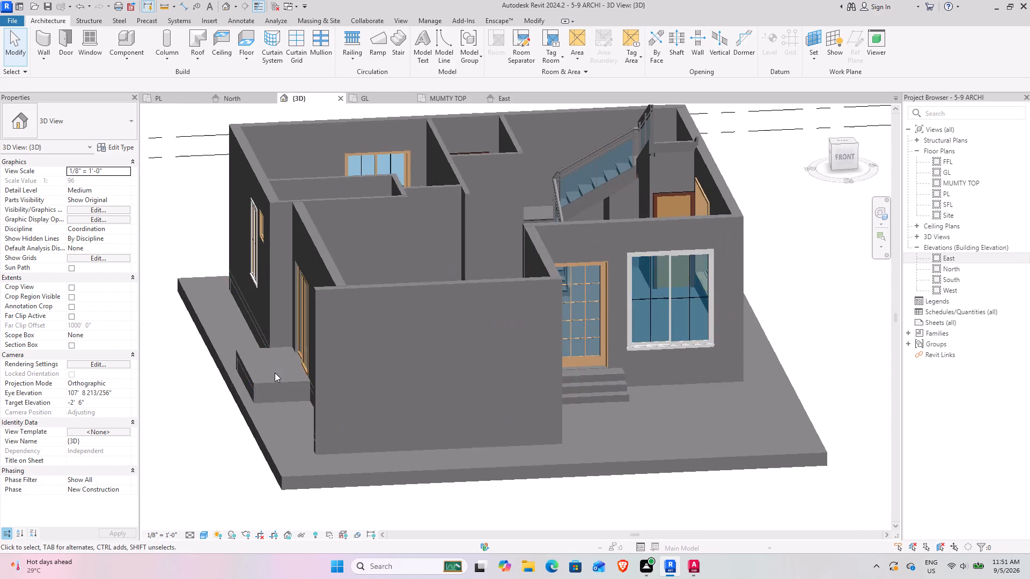
{"action": "middle_click_drag", "start_coordinate": [260, 377], "coordinate": [362, 392], "text": "shift"}
{"action": "middle_click_drag", "start_coordinate": [425, 399], "coordinate": [297, 335]}
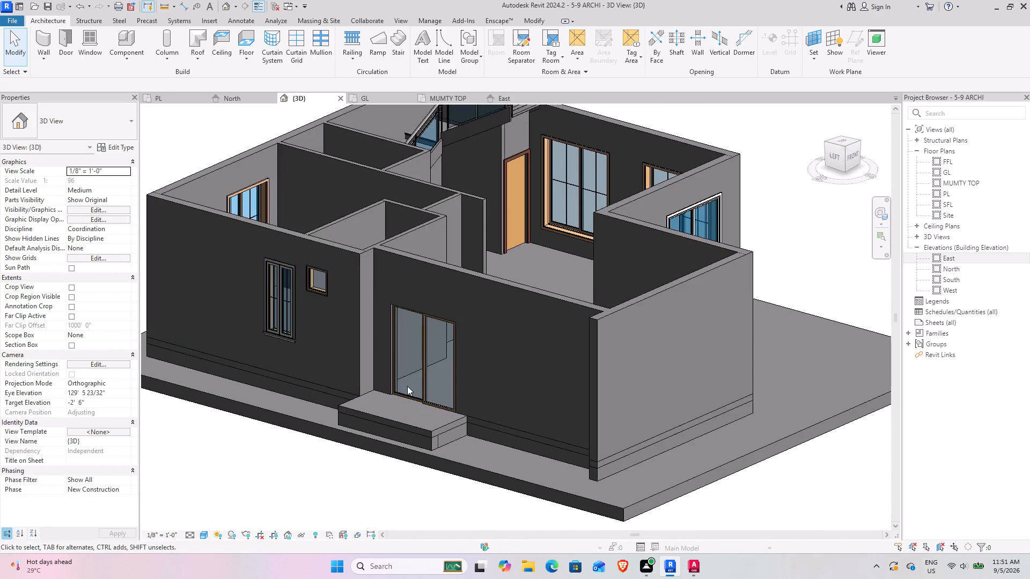
{"action": "middle_click_drag", "start_coordinate": [414, 387], "coordinate": [316, 430], "text": "shift"}
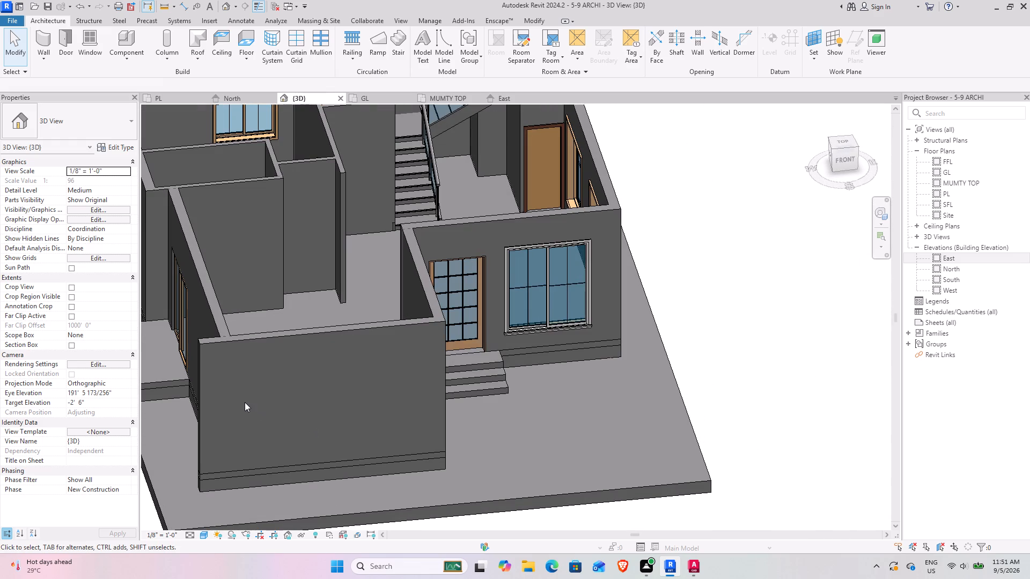
{"action": "scroll", "coordinate": [276, 337], "scroll_direction": "down", "scroll_amount": 4}
{"action": "middle_click_drag", "start_coordinate": [266, 335], "coordinate": [381, 382]}
Check the ground-floor layout in the PL plan for remaining window openings, including the kitchen/dining wall beside the utility area.
{"action": "left_click", "coordinate": [154, 98]}
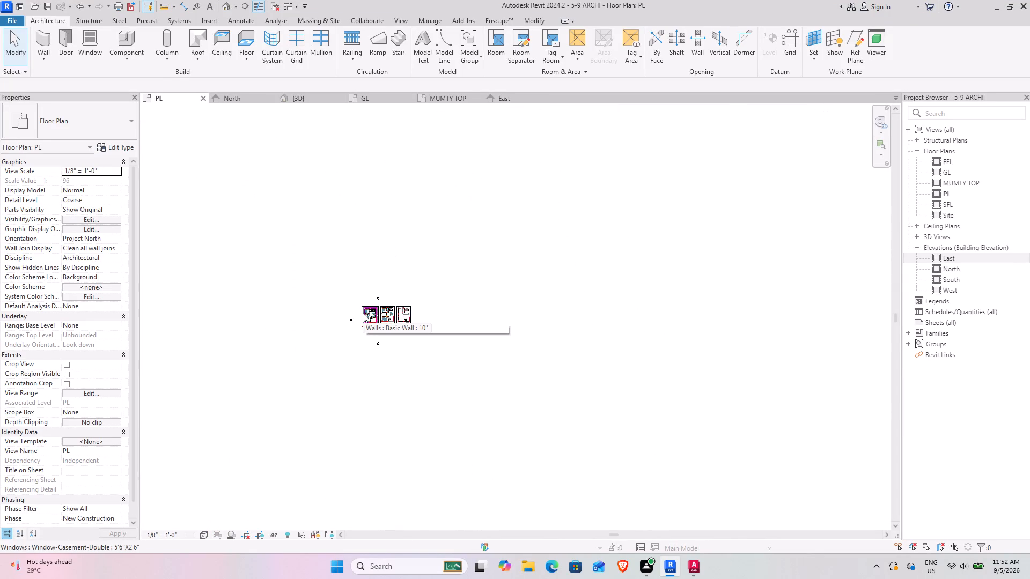
{"action": "scroll", "coordinate": [357, 292], "scroll_direction": "up", "scroll_amount": 4}
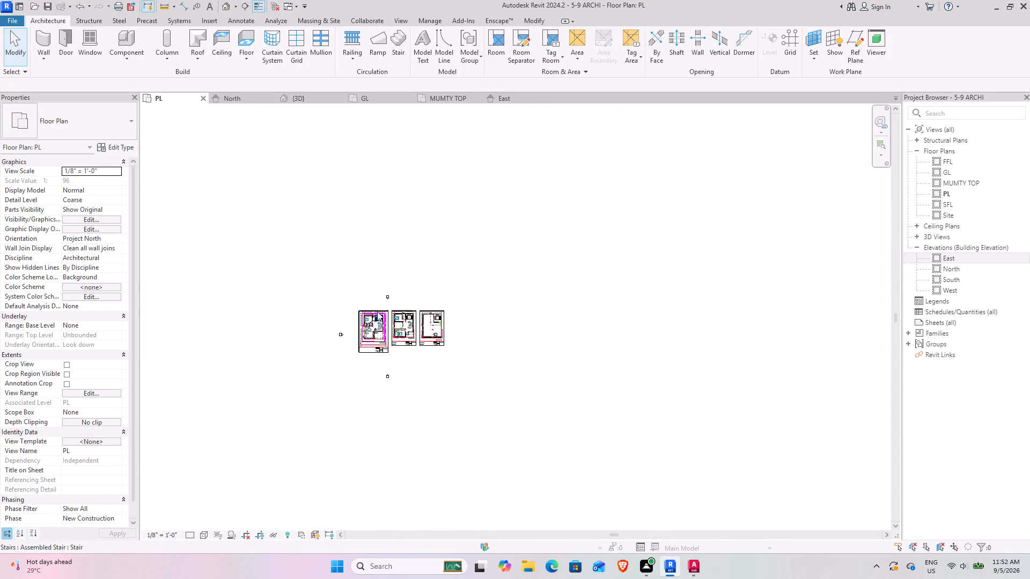
{"action": "scroll", "coordinate": [377, 311], "scroll_direction": "up", "scroll_amount": 3}
{"action": "scroll", "coordinate": [355, 369], "scroll_direction": "up", "scroll_amount": 19}
{"action": "middle_click_drag", "start_coordinate": [375, 278], "coordinate": [376, 325]}
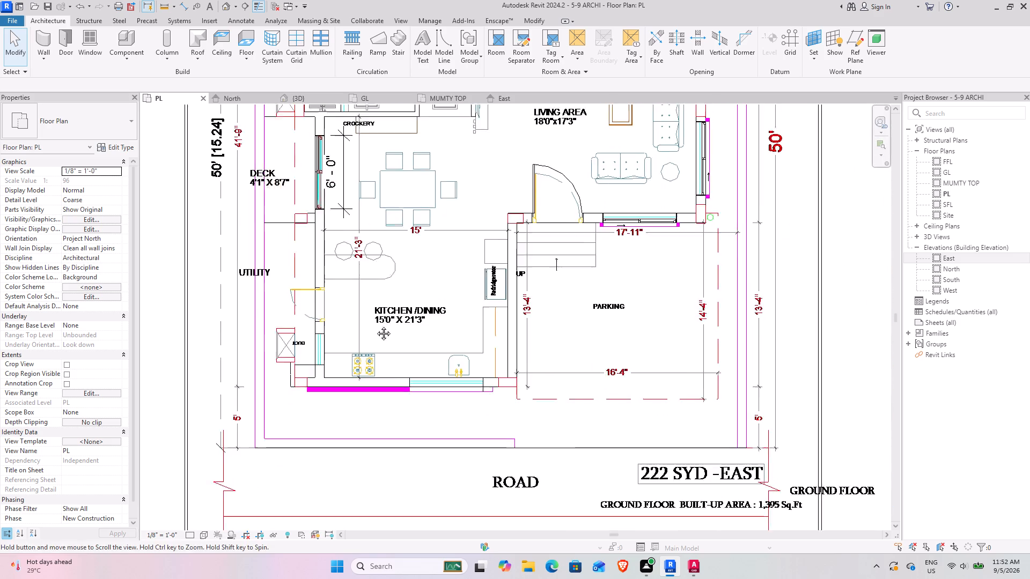
{"action": "middle_click_drag", "start_coordinate": [376, 325], "coordinate": [351, 465]}
{"action": "scroll", "coordinate": [320, 385], "scroll_direction": "down", "scroll_amount": 4}
{"action": "middle_click_drag", "start_coordinate": [335, 313], "coordinate": [333, 339]}
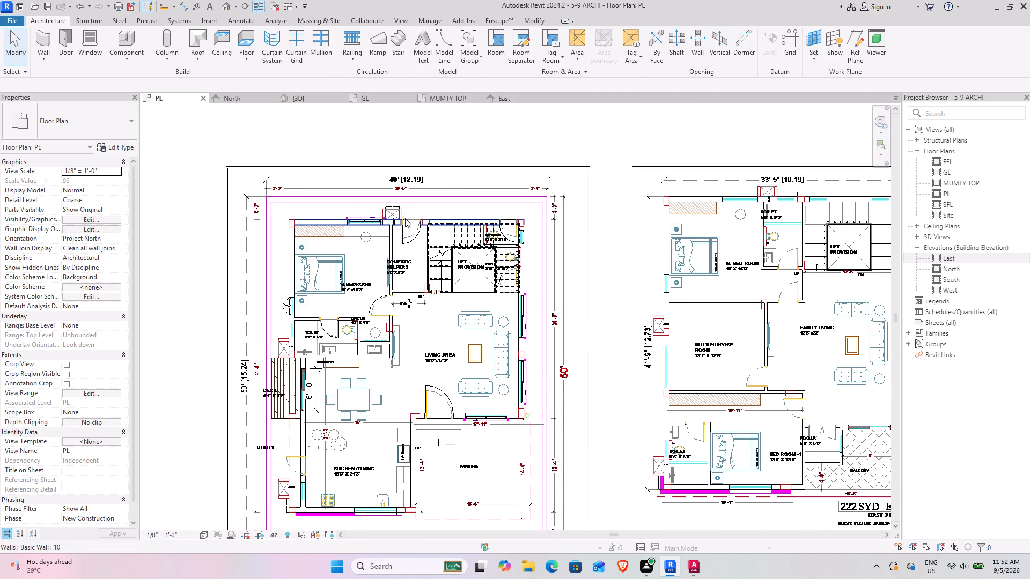
{"action": "scroll", "coordinate": [445, 210], "scroll_direction": "up", "scroll_amount": 6}
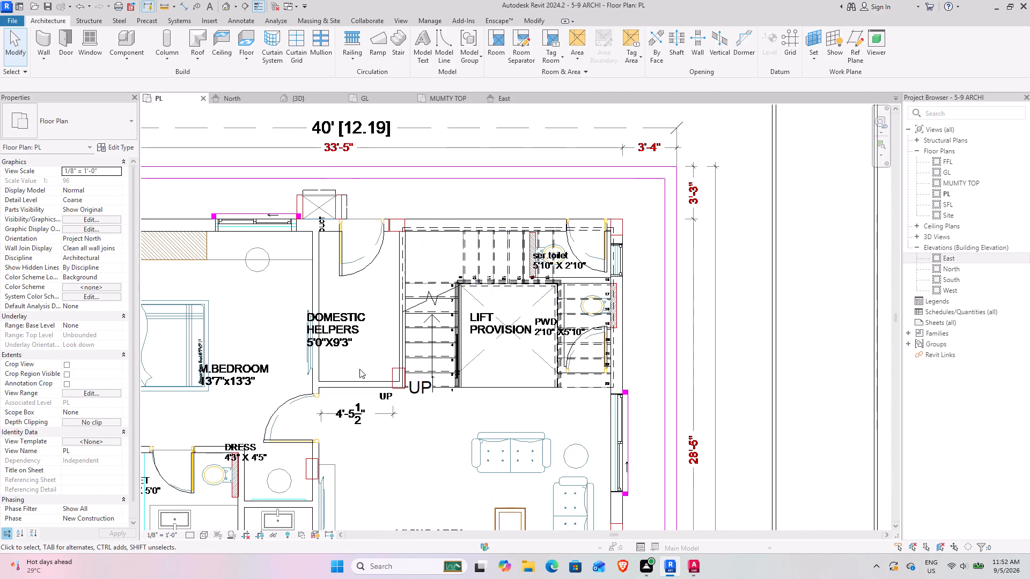
{"action": "middle_click_drag", "start_coordinate": [341, 374], "coordinate": [357, 217]}
{"action": "scroll", "coordinate": [371, 222], "scroll_direction": "down", "scroll_amount": 4}
{"action": "middle_click_drag", "start_coordinate": [341, 316], "coordinate": [353, 250]}
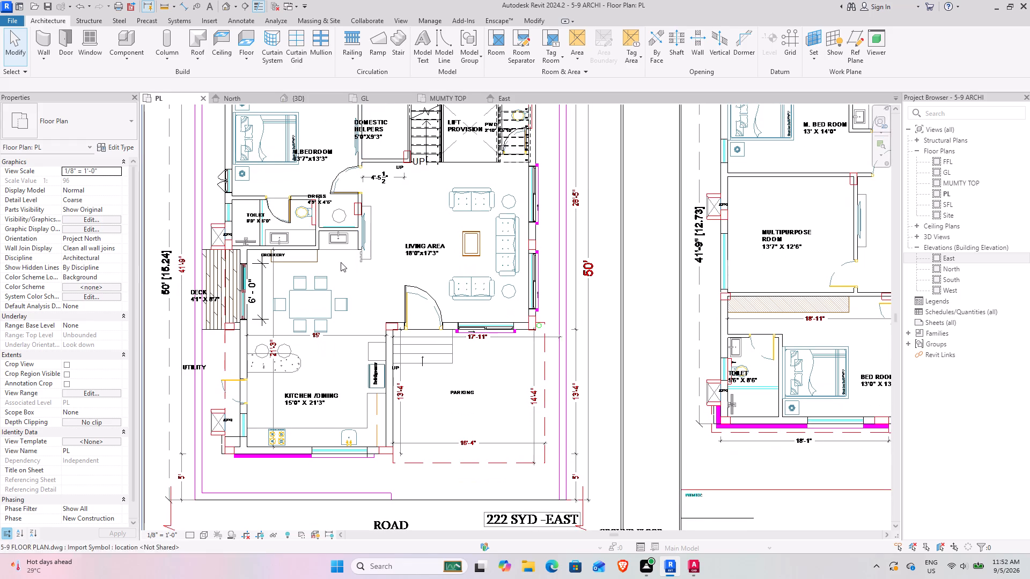
{"action": "scroll", "coordinate": [242, 432], "scroll_direction": "up", "scroll_amount": 4}
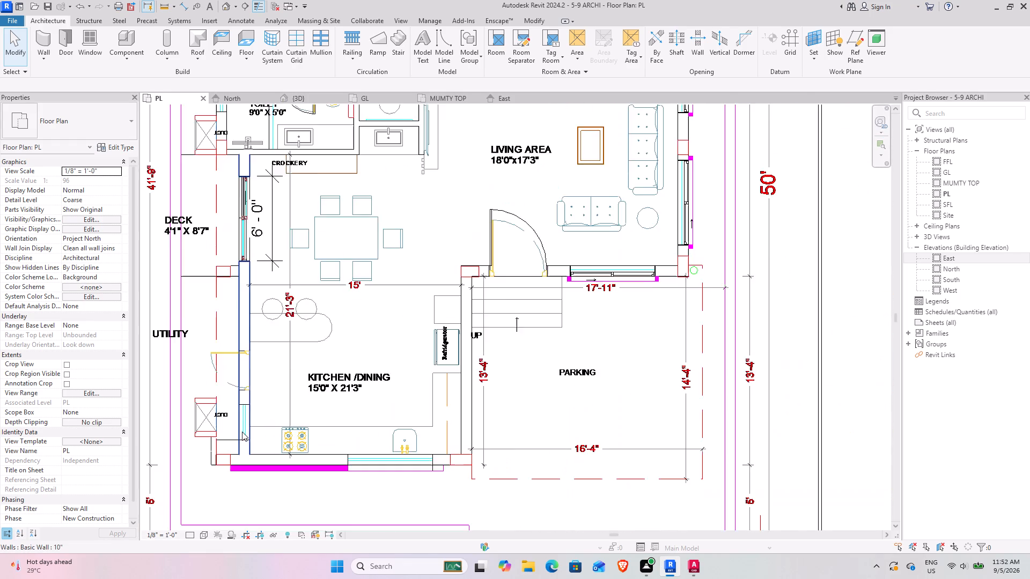
{"action": "scroll", "coordinate": [242, 432], "scroll_direction": "up", "scroll_amount": 4}
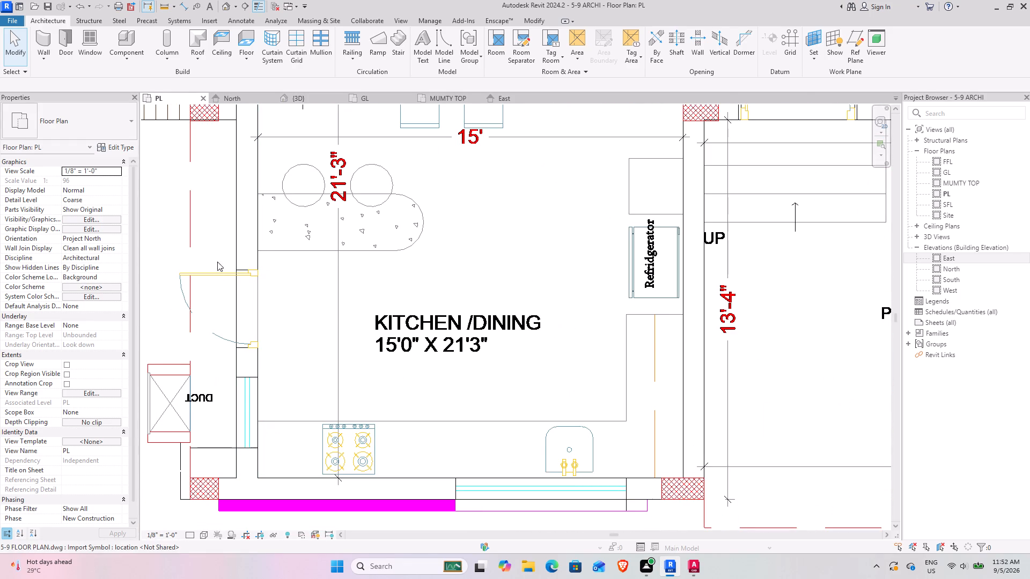
{"action": "scroll", "coordinate": [207, 232], "scroll_direction": "down", "scroll_amount": 3}
{"action": "middle_click_drag", "start_coordinate": [205, 234], "coordinate": [246, 316]}
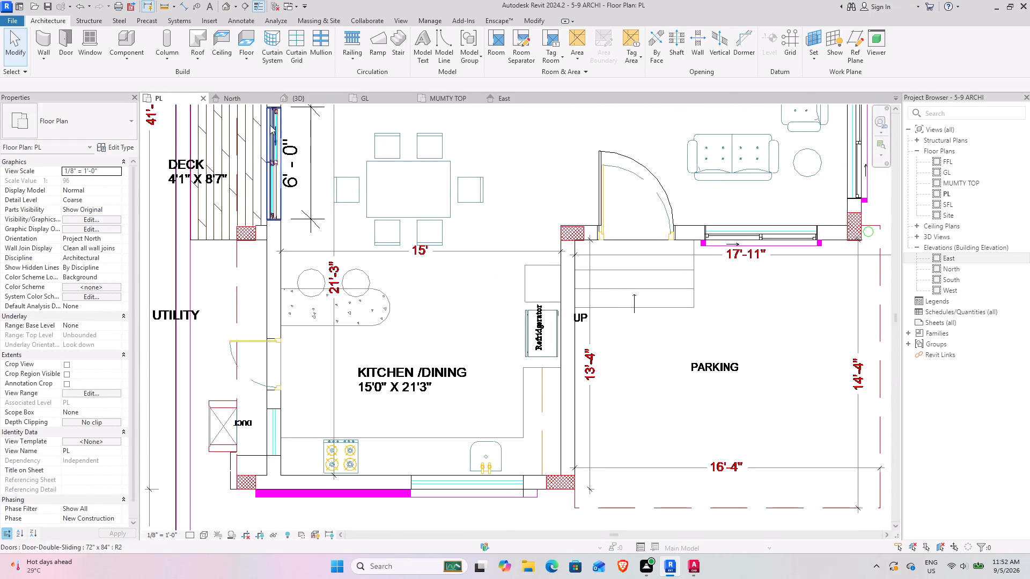
Switch to the AutoCAD drawing and examine the ground-floor windows and doors in the north elevation.
{"action": "left_click", "coordinate": [695, 574]}
{"action": "scroll", "coordinate": [404, 316], "scroll_direction": "down", "scroll_amount": 4}
{"action": "middle_click_drag", "start_coordinate": [532, 310], "coordinate": [417, 308]}
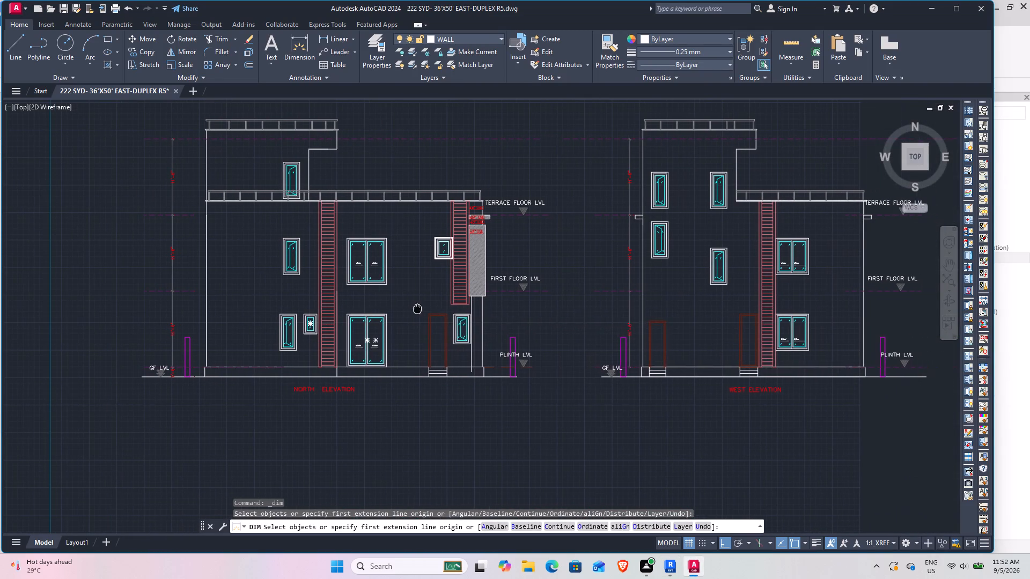
{"action": "scroll", "coordinate": [485, 330], "scroll_direction": "up", "scroll_amount": 4}
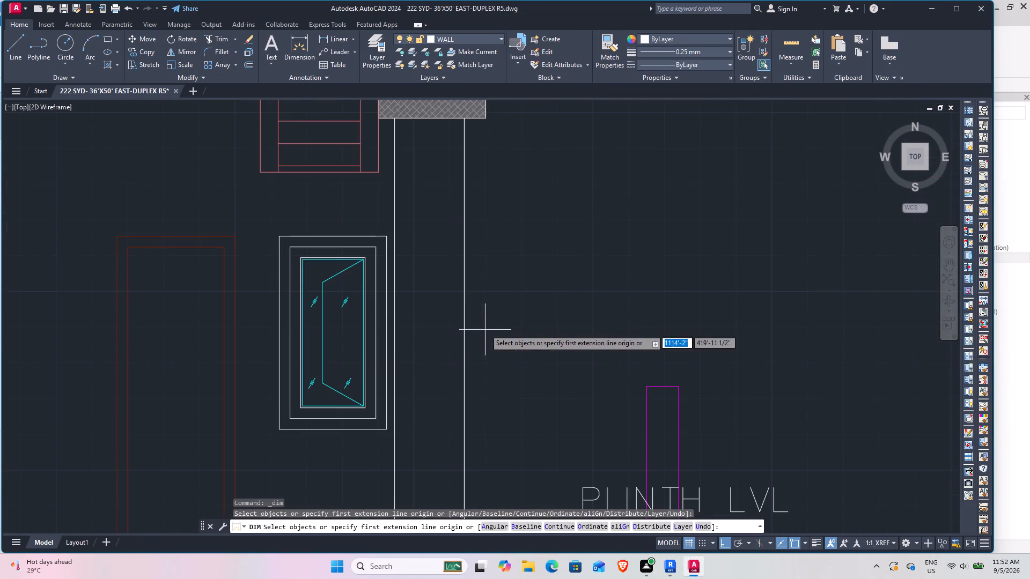
{"action": "scroll", "coordinate": [353, 333], "scroll_direction": "down", "scroll_amount": 3}
{"action": "middle_click_drag", "start_coordinate": [305, 359], "coordinate": [397, 357]}
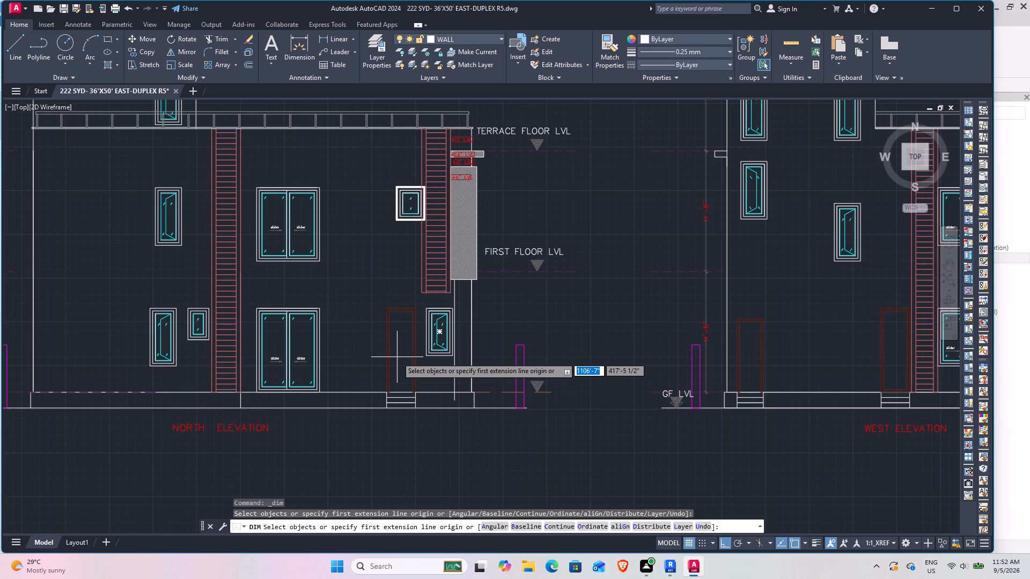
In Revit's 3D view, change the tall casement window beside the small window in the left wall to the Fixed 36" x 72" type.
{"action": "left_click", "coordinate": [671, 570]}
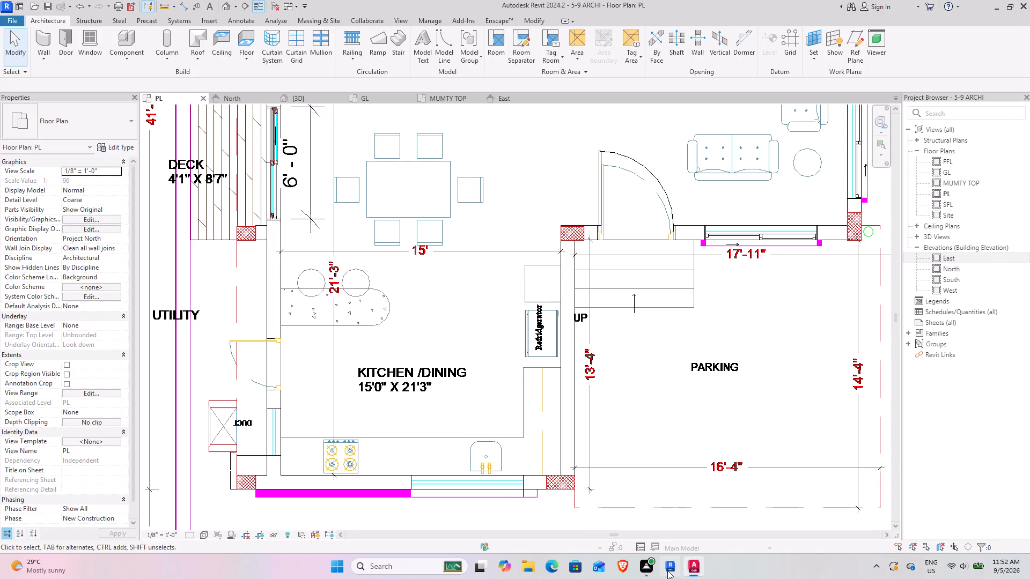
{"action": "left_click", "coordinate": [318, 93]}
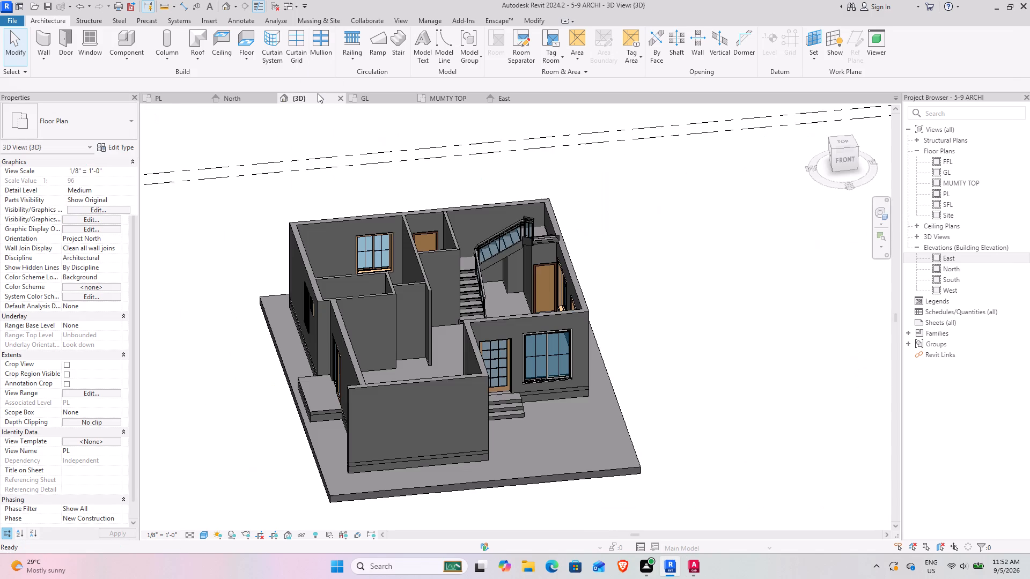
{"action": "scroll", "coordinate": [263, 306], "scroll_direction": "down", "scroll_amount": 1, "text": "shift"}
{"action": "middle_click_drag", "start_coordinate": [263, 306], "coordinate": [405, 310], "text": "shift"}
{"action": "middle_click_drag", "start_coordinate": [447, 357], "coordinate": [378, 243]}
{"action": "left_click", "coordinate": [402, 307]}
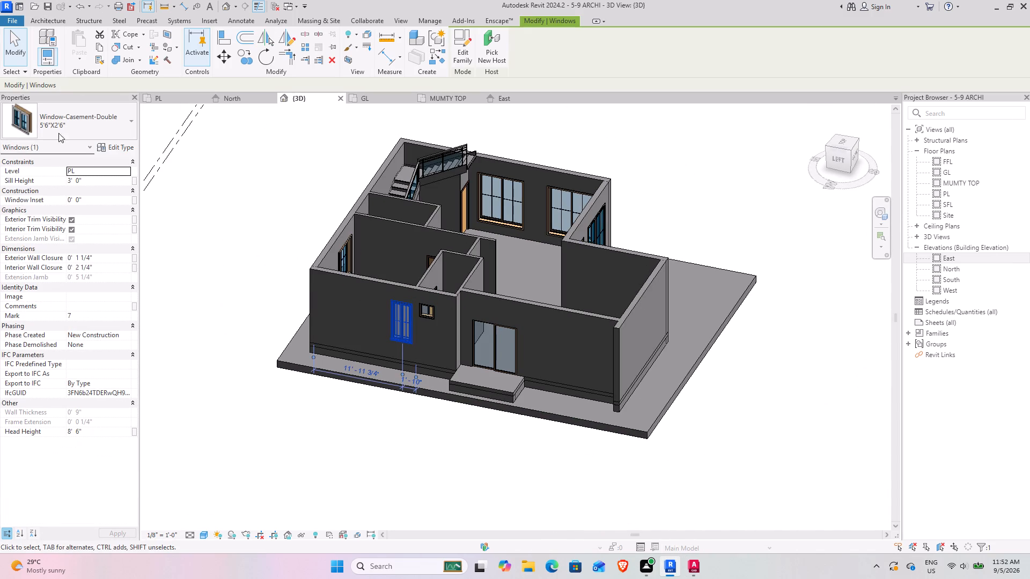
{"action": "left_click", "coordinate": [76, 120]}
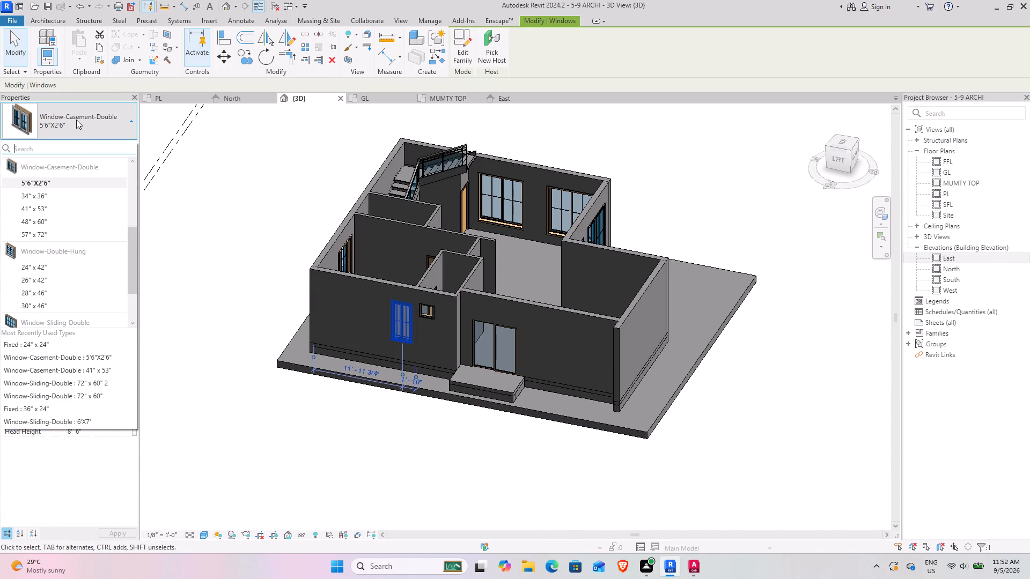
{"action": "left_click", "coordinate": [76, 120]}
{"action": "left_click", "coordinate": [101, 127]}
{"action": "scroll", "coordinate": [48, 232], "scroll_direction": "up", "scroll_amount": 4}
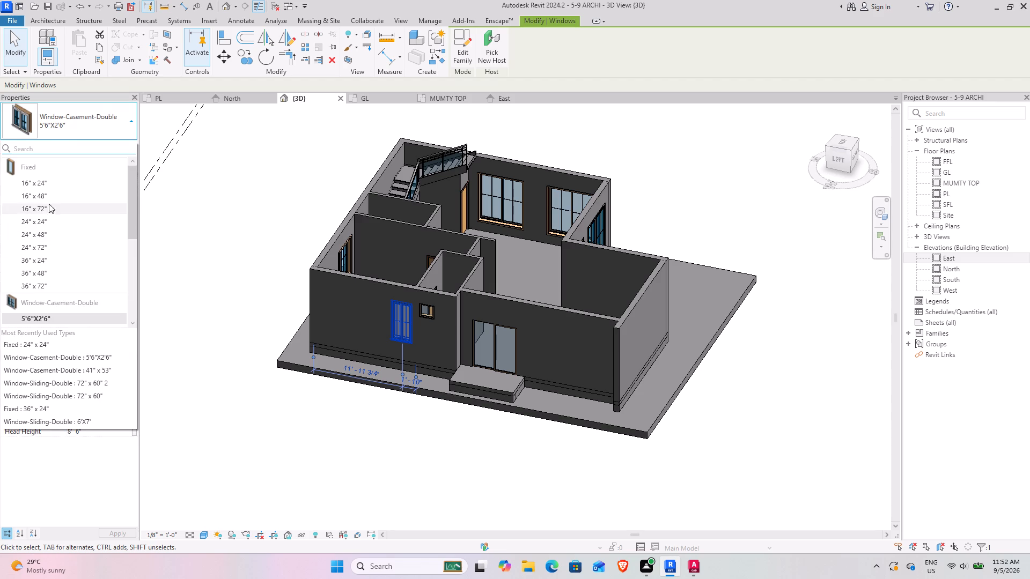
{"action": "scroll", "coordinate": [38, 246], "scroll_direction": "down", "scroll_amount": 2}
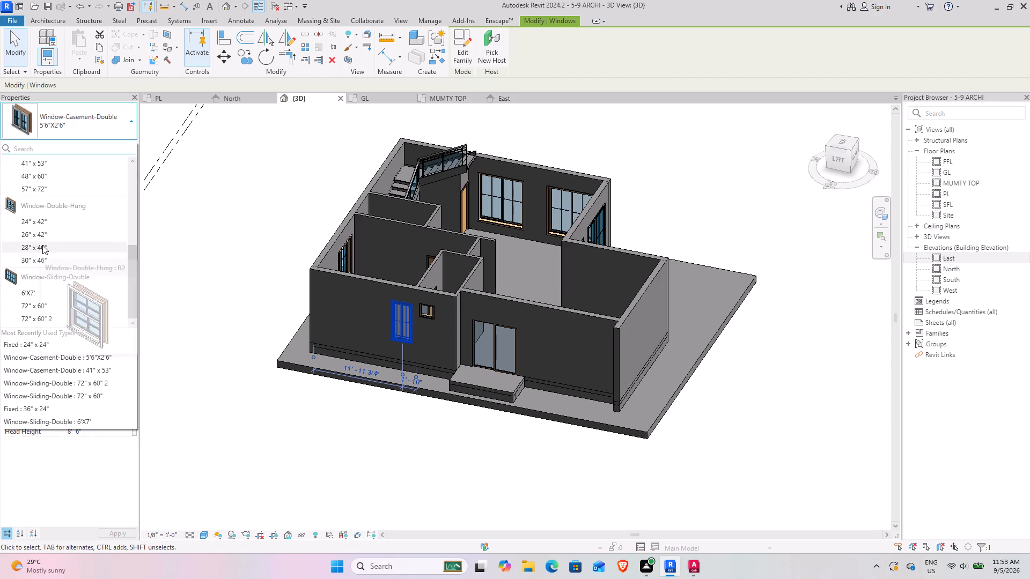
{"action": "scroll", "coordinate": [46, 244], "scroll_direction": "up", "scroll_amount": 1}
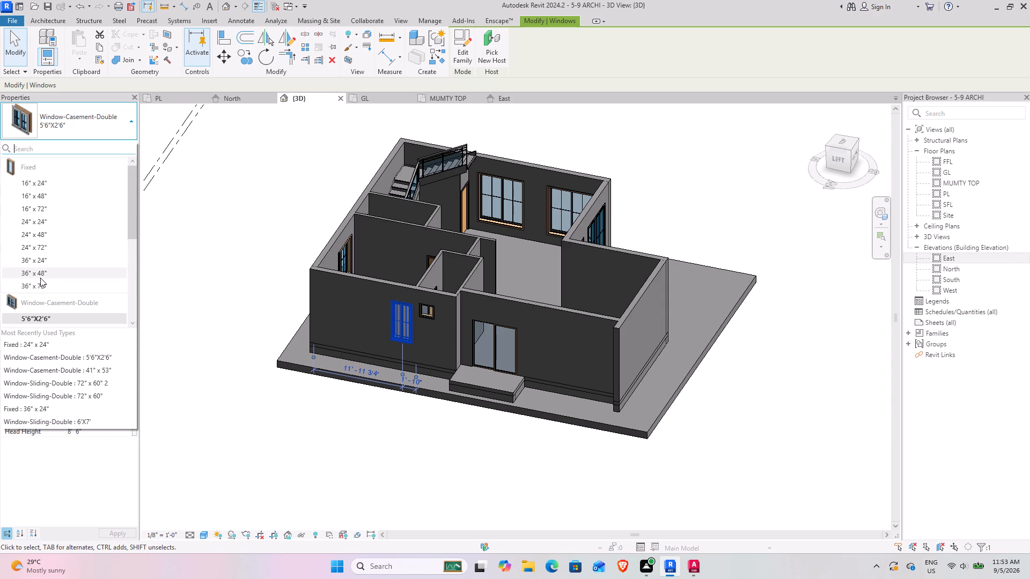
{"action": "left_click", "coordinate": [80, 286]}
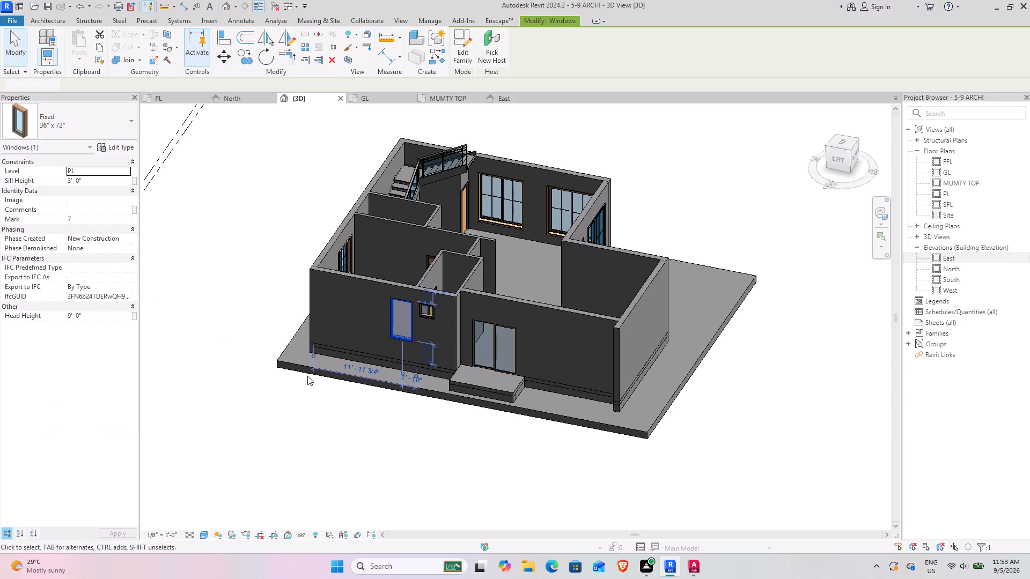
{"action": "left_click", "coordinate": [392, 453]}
Orbit around the house and examine the windows and doors in its left, back and right walls.
{"action": "middle_click_drag", "start_coordinate": [393, 446], "coordinate": [442, 316], "text": "shift"}
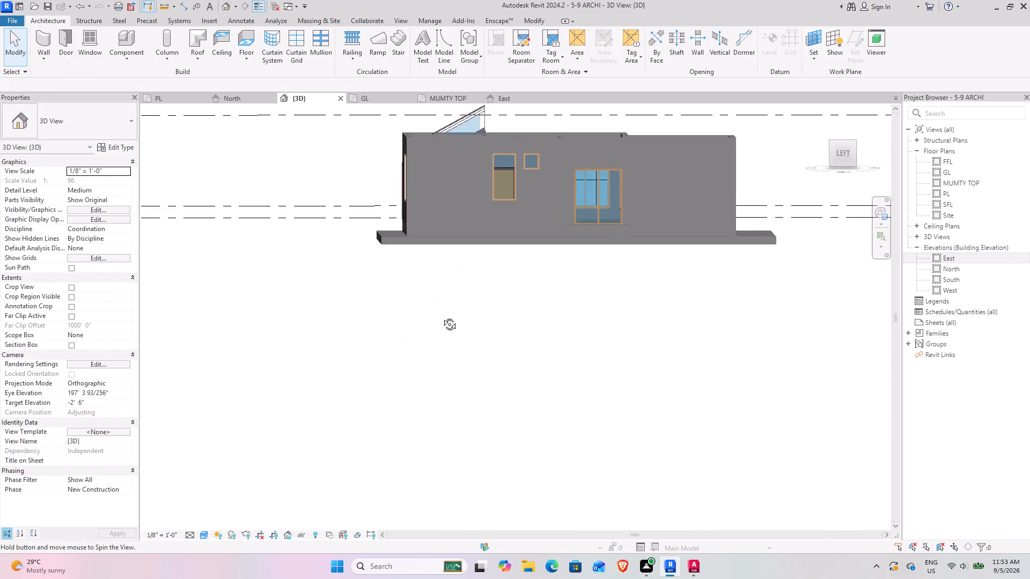
{"action": "middle_click_drag", "start_coordinate": [442, 316], "coordinate": [650, 409], "text": "shift"}
{"action": "middle_click_drag", "start_coordinate": [611, 402], "coordinate": [212, 402]}
{"action": "middle_click_drag", "start_coordinate": [211, 402], "coordinate": [267, 322], "text": "shift"}
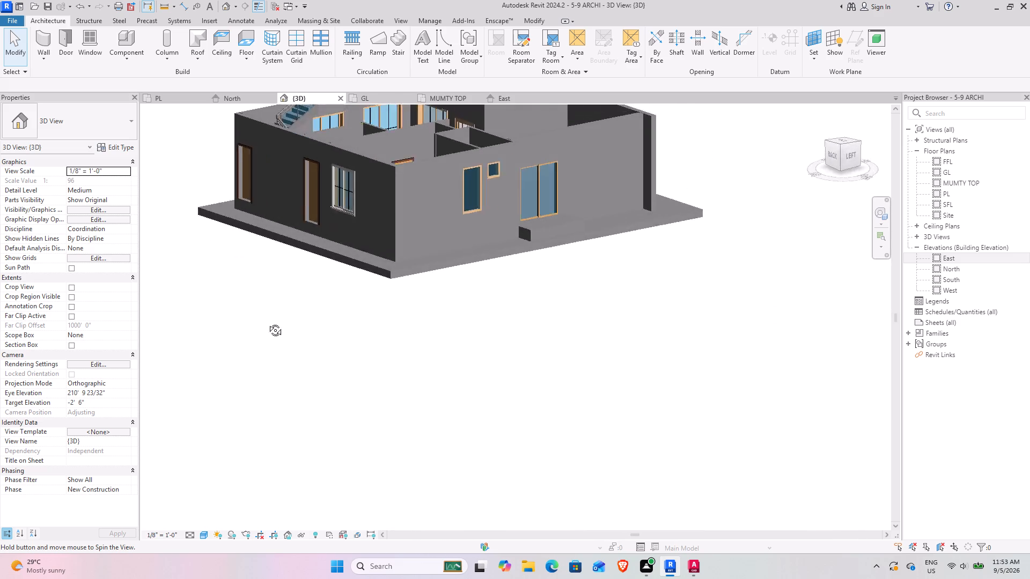
{"action": "middle_click_drag", "start_coordinate": [267, 322], "coordinate": [179, 353], "text": "shift"}
{"action": "middle_click_drag", "start_coordinate": [179, 354], "coordinate": [585, 301]}
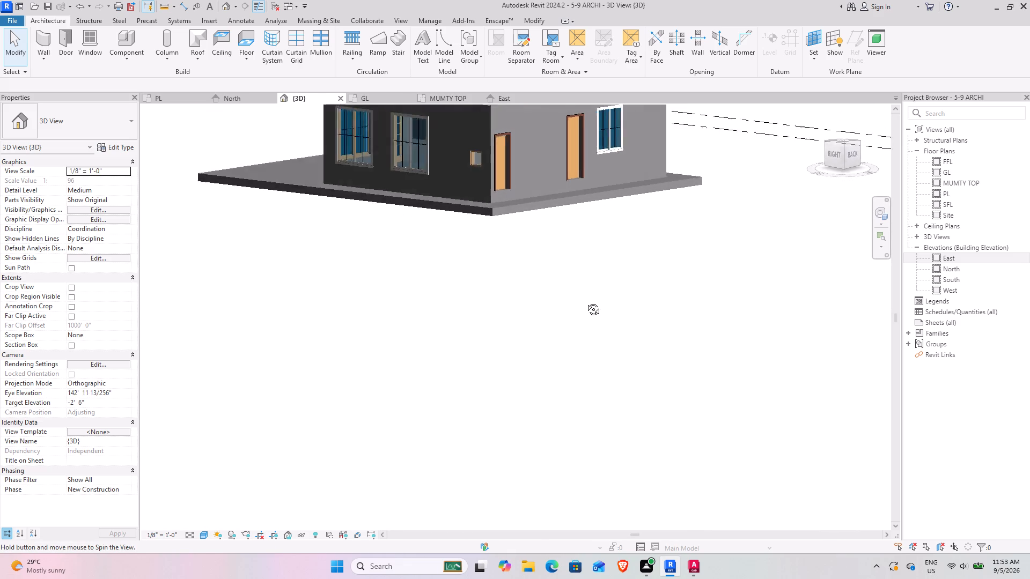
{"action": "middle_click_drag", "start_coordinate": [585, 301], "coordinate": [359, 278]}
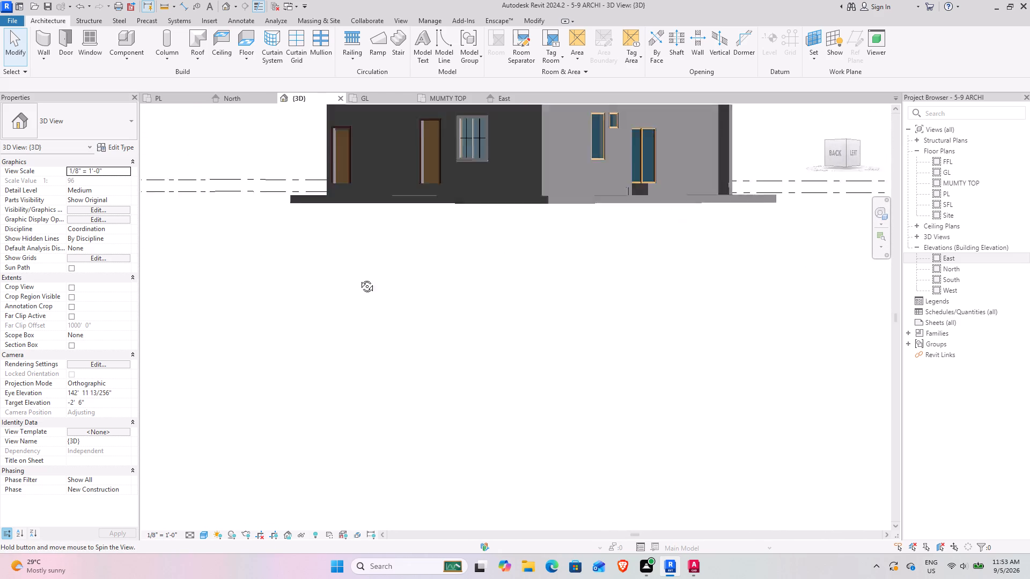
{"action": "middle_click_drag", "start_coordinate": [359, 278], "coordinate": [178, 373]}
{"action": "middle_click_drag", "start_coordinate": [278, 362], "coordinate": [250, 366], "text": "shift"}
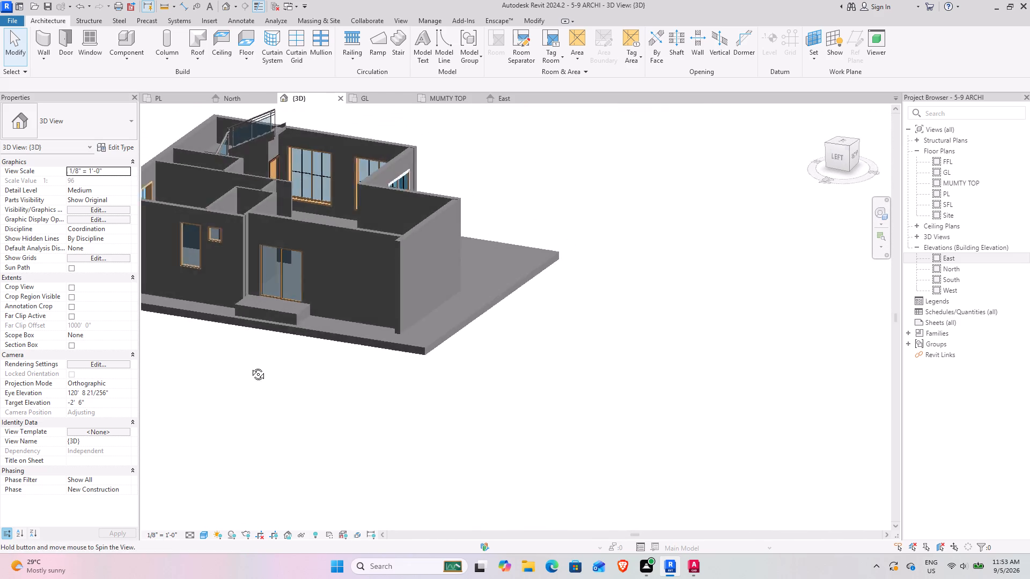
{"action": "middle_click_drag", "start_coordinate": [250, 366], "coordinate": [247, 367], "text": "shift"}
{"action": "middle_click_drag", "start_coordinate": [247, 367], "coordinate": [529, 362]}
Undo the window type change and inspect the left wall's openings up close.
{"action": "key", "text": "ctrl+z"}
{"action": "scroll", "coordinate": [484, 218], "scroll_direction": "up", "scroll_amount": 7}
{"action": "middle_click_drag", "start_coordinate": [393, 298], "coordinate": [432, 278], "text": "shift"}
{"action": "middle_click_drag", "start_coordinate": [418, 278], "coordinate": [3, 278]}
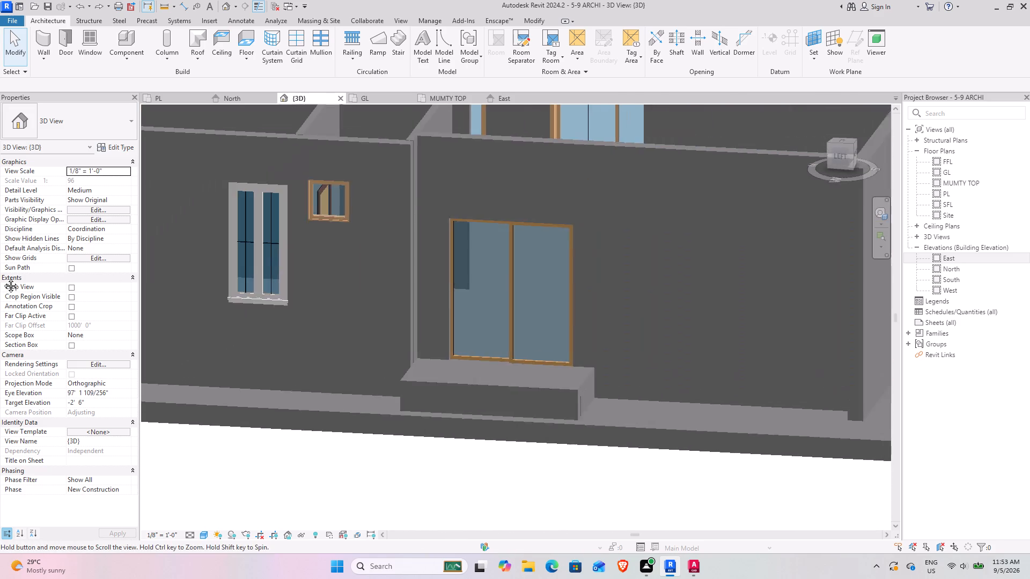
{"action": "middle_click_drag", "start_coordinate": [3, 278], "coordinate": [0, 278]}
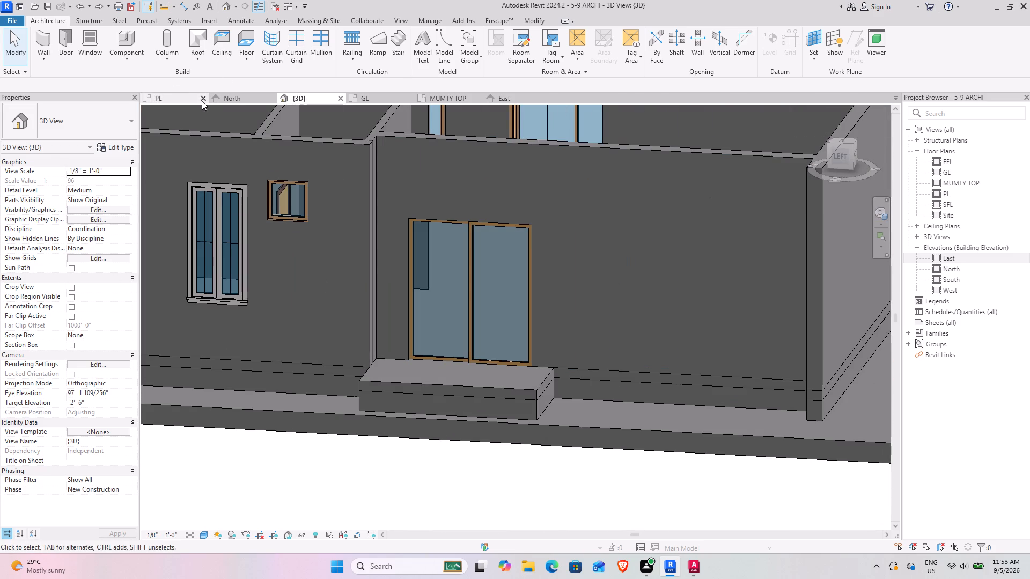
Compare the ground-floor window beside the door in AutoCAD's north elevation with the utility-side kitchen wall in Revit's PL floor plan.
{"action": "left_click", "coordinate": [689, 562]}
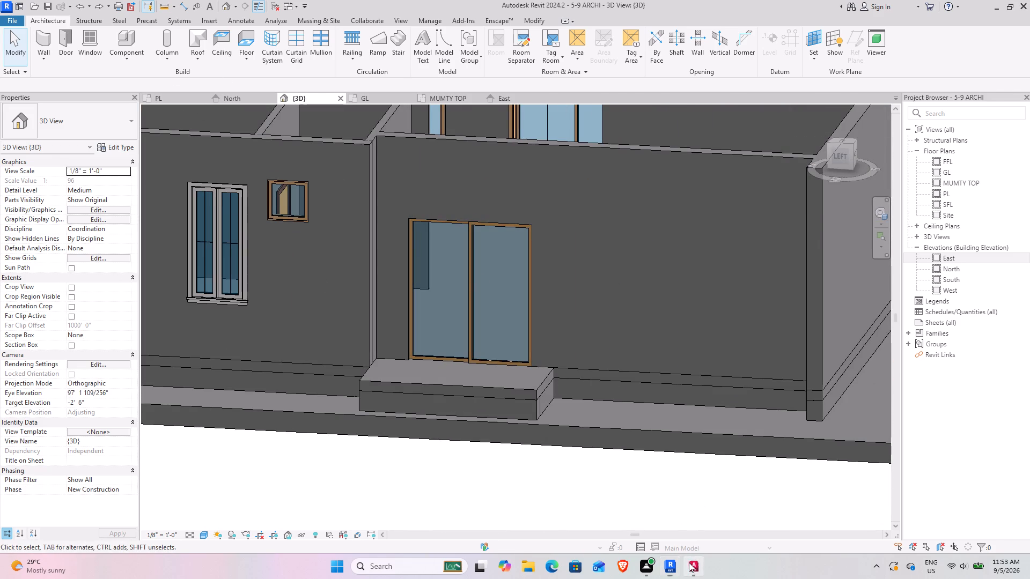
{"action": "scroll", "coordinate": [393, 339], "scroll_direction": "up", "scroll_amount": 4}
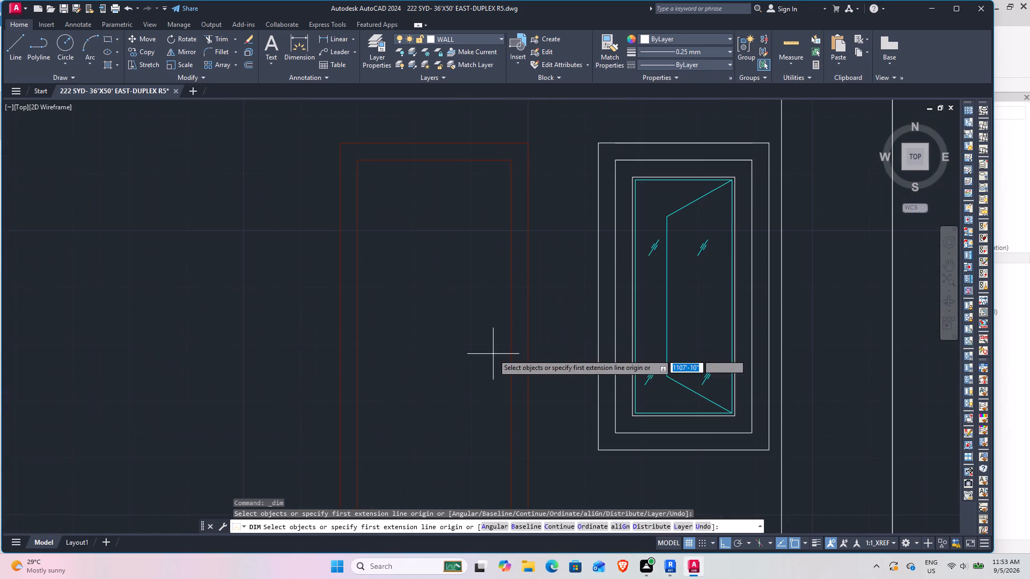
{"action": "scroll", "coordinate": [493, 354], "scroll_direction": "down", "scroll_amount": 3}
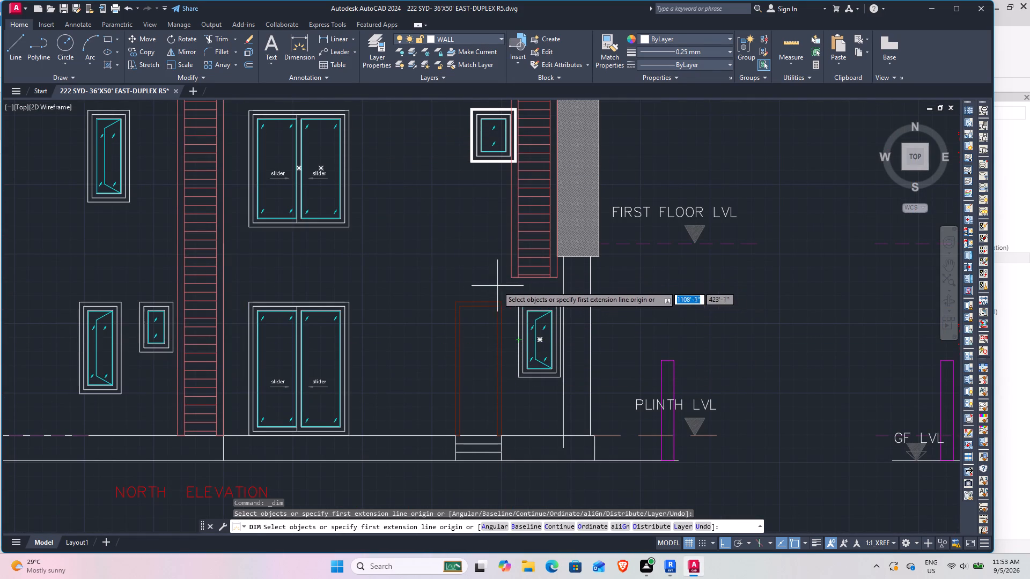
{"action": "scroll", "coordinate": [533, 332], "scroll_direction": "up", "scroll_amount": 3}
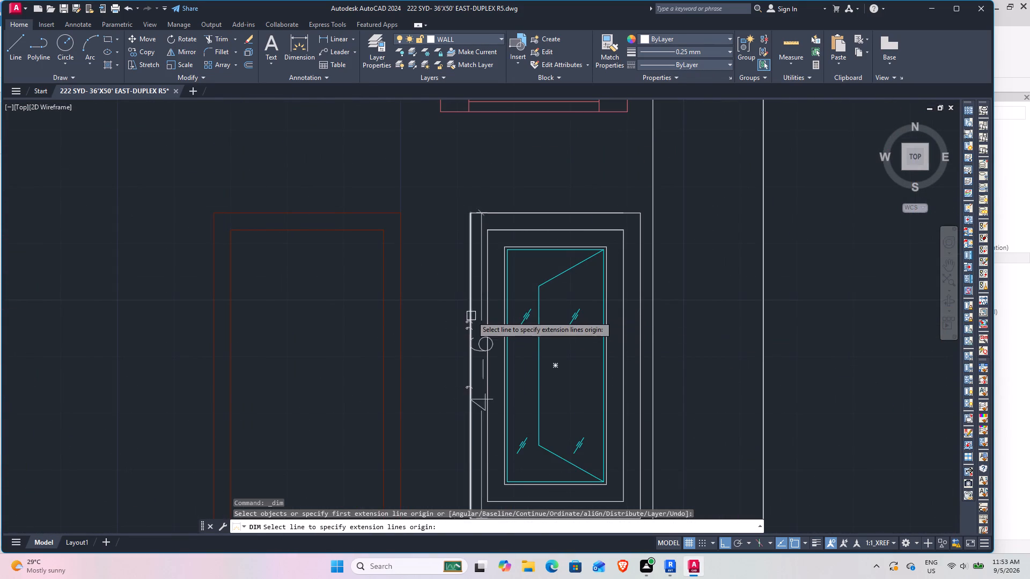
{"action": "scroll", "coordinate": [470, 315], "scroll_direction": "down", "scroll_amount": 3}
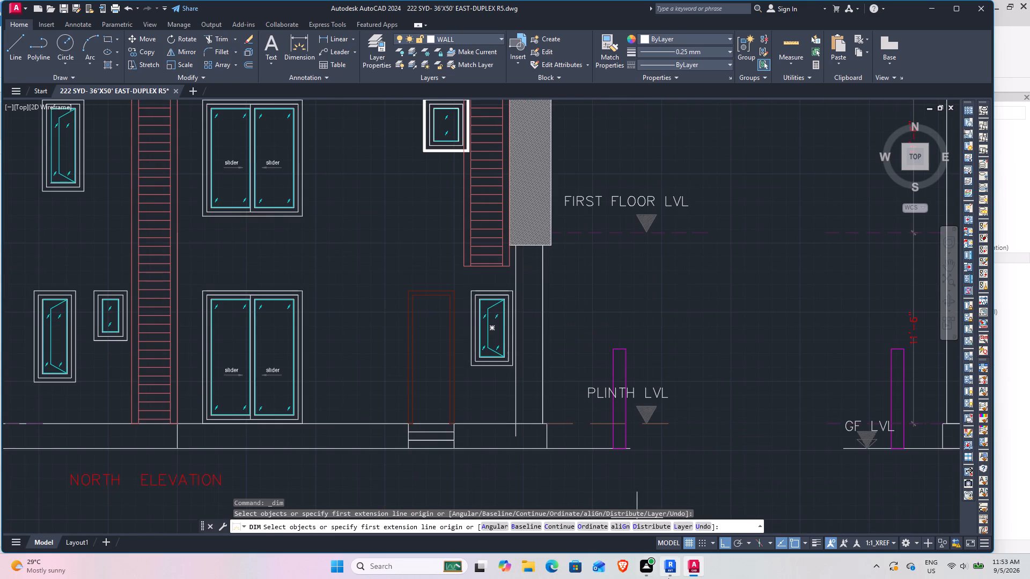
{"action": "left_click", "coordinate": [671, 577]}
{"action": "left_click", "coordinate": [166, 99]}
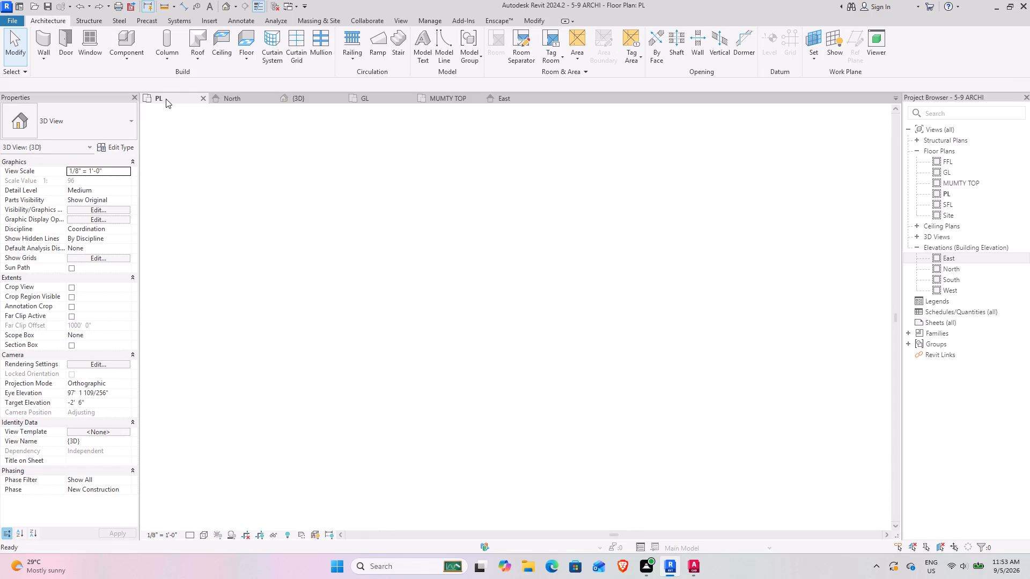
{"action": "middle_click_drag", "start_coordinate": [278, 437], "coordinate": [350, 398]}
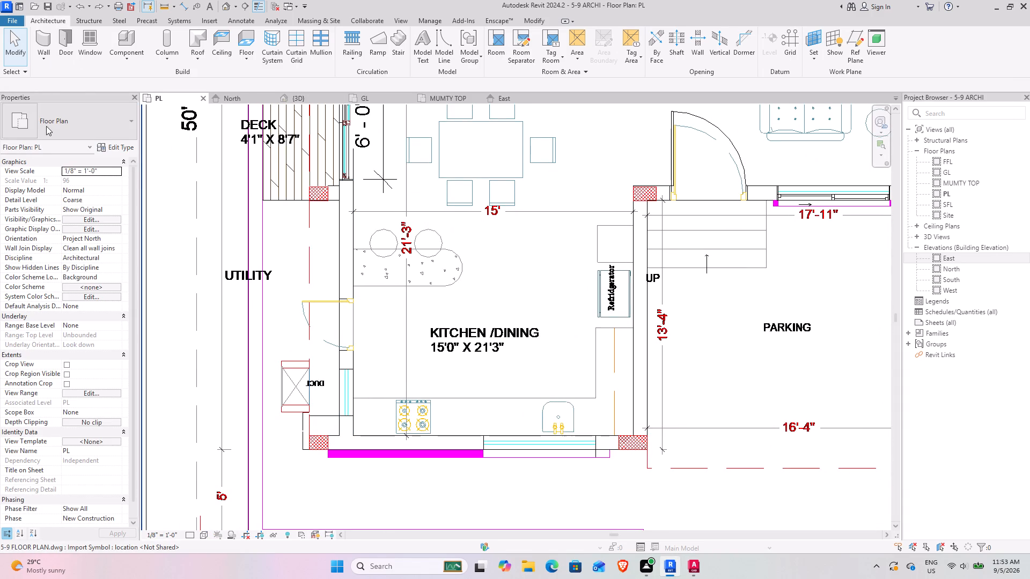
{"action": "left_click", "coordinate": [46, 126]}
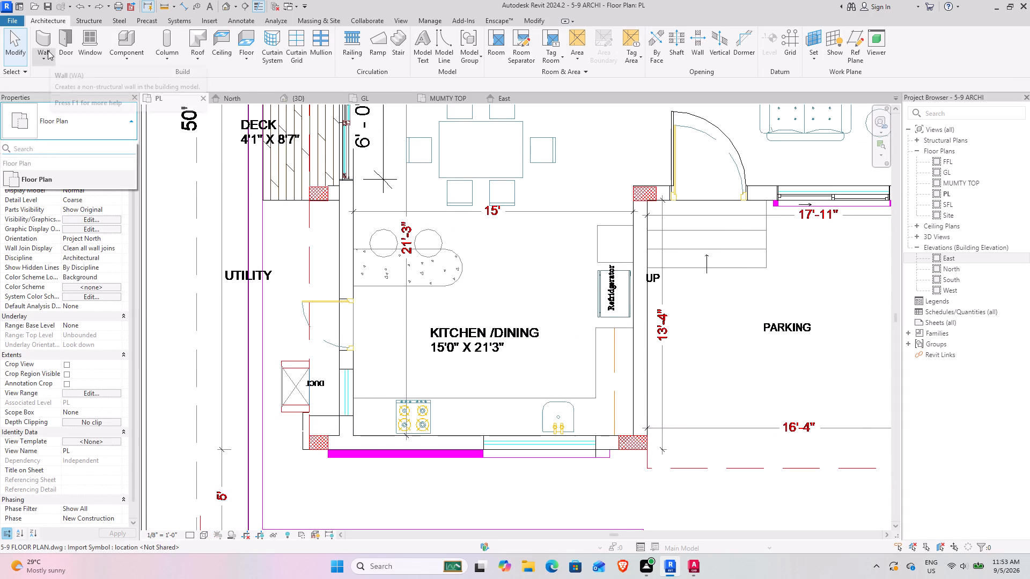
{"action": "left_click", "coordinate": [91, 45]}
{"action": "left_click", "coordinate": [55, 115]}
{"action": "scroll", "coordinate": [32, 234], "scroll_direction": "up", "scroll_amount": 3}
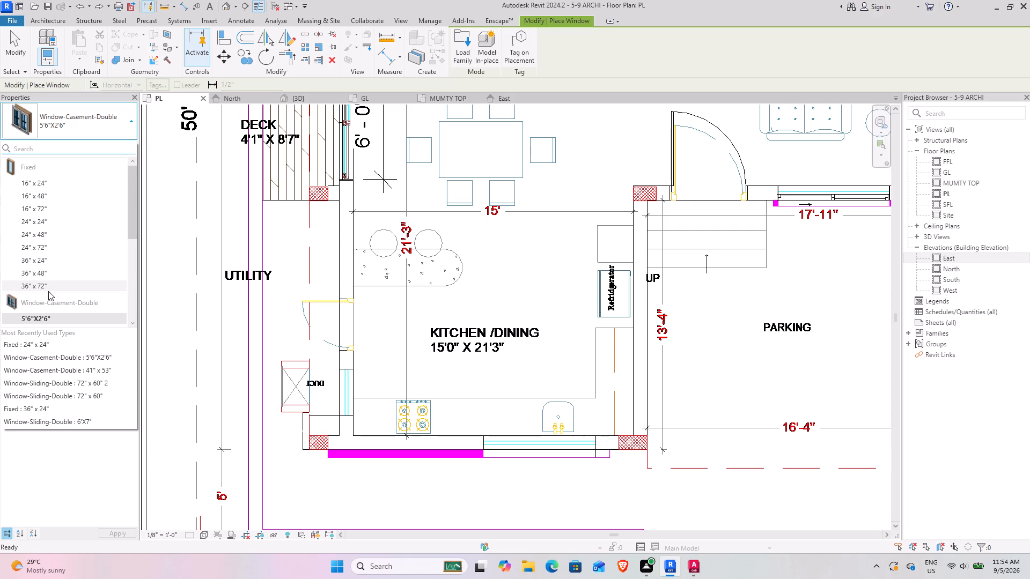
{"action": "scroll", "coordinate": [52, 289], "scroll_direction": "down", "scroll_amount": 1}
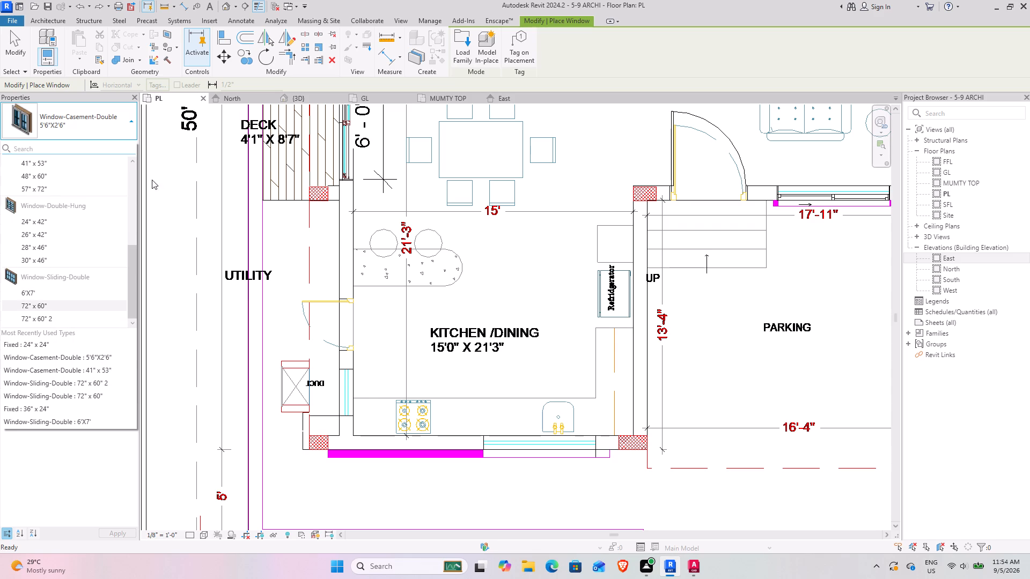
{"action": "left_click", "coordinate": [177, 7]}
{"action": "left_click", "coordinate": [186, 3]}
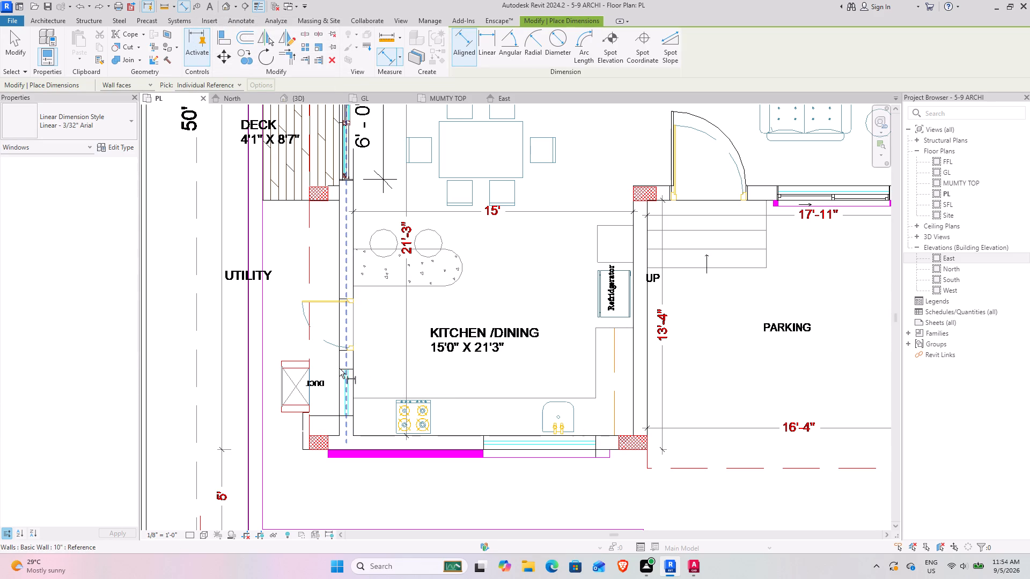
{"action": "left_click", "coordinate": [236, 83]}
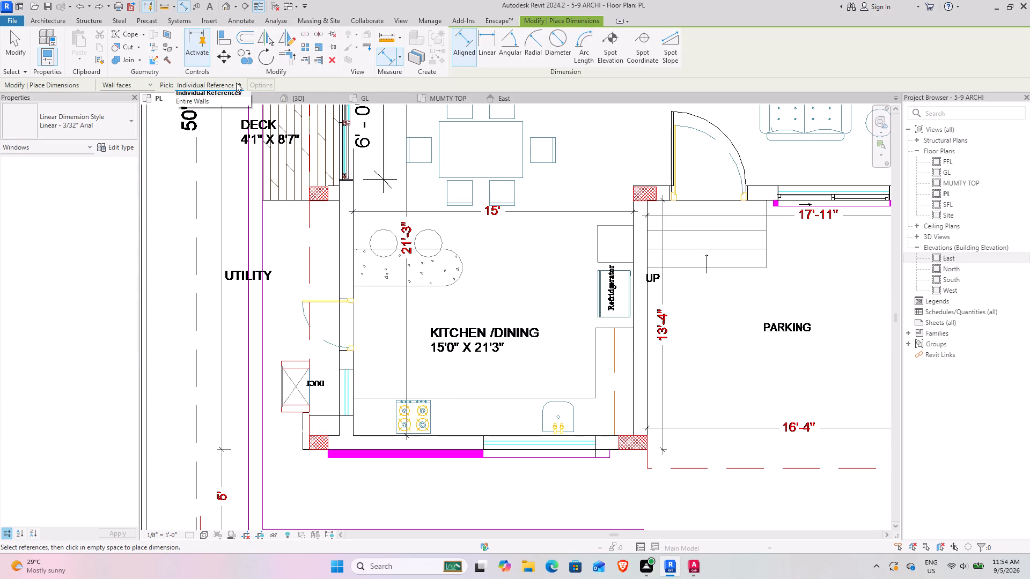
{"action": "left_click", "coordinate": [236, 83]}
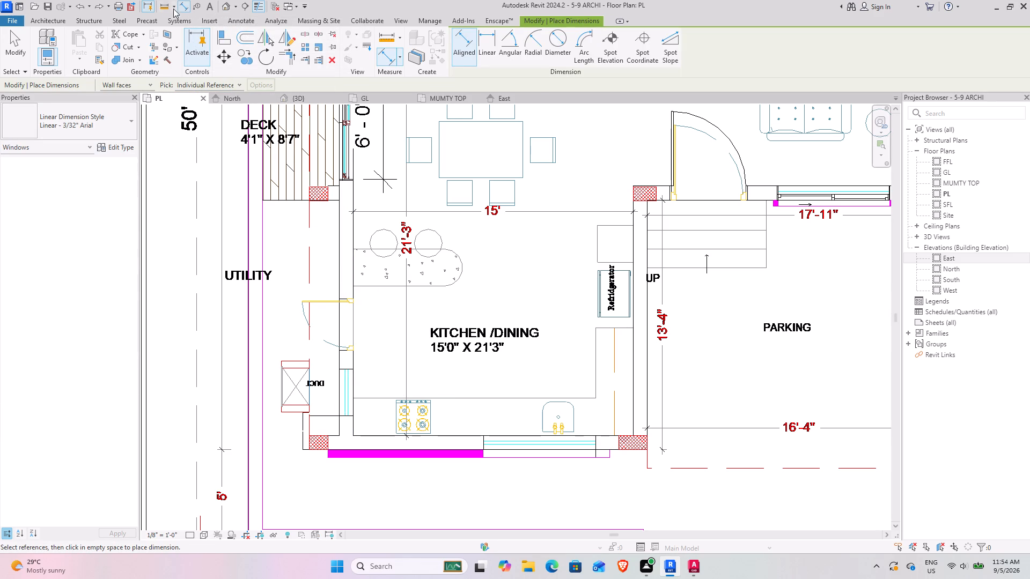
Measure the length of the window opening beside the duct in the kitchen/dining wall on the PL plan.
{"action": "left_click", "coordinate": [167, 4]}
{"action": "scroll", "coordinate": [353, 377], "scroll_direction": "up", "scroll_amount": 4}
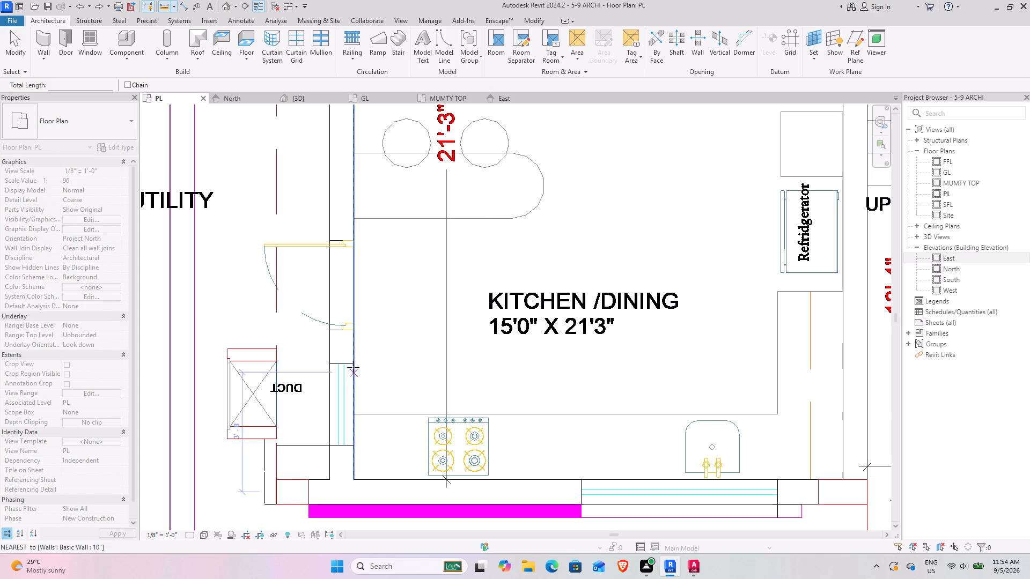
{"action": "left_click", "coordinate": [351, 366]}
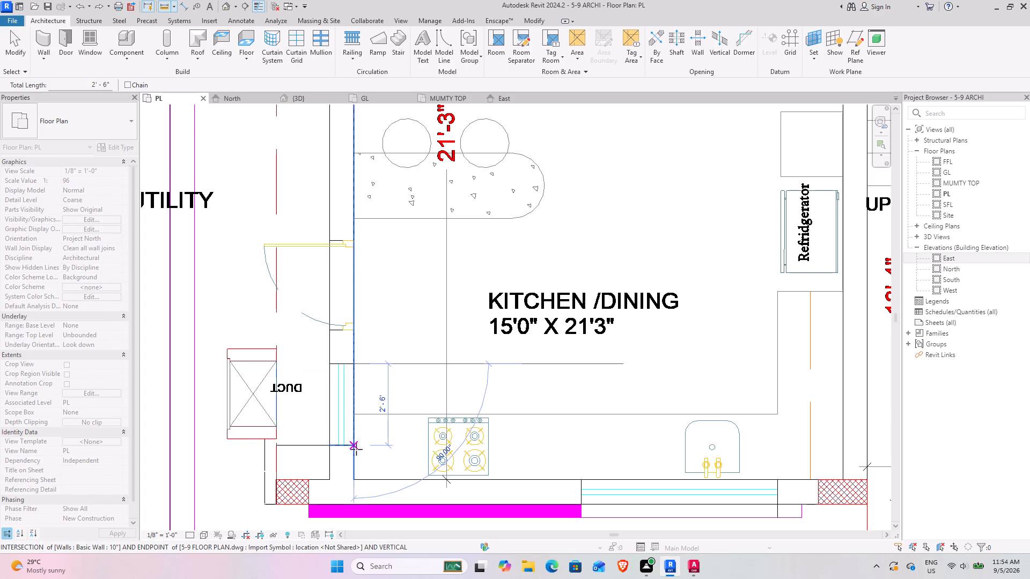
{"action": "left_click", "coordinate": [12, 39]}
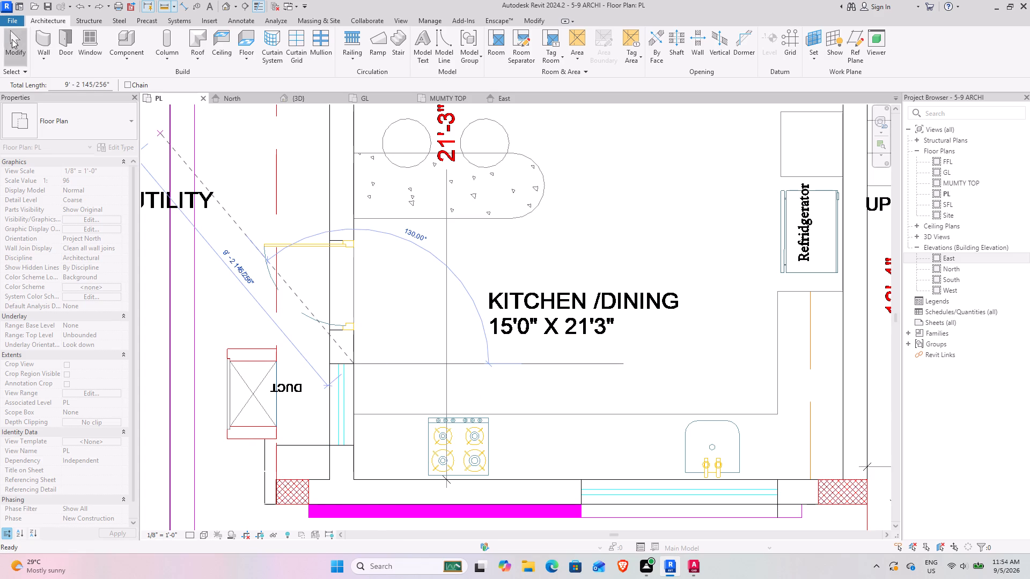
Start a window placement and duplicate the Fixed 24" x 48" type as a new type named 2'6"X4'6".
{"action": "left_click", "coordinate": [91, 41]}
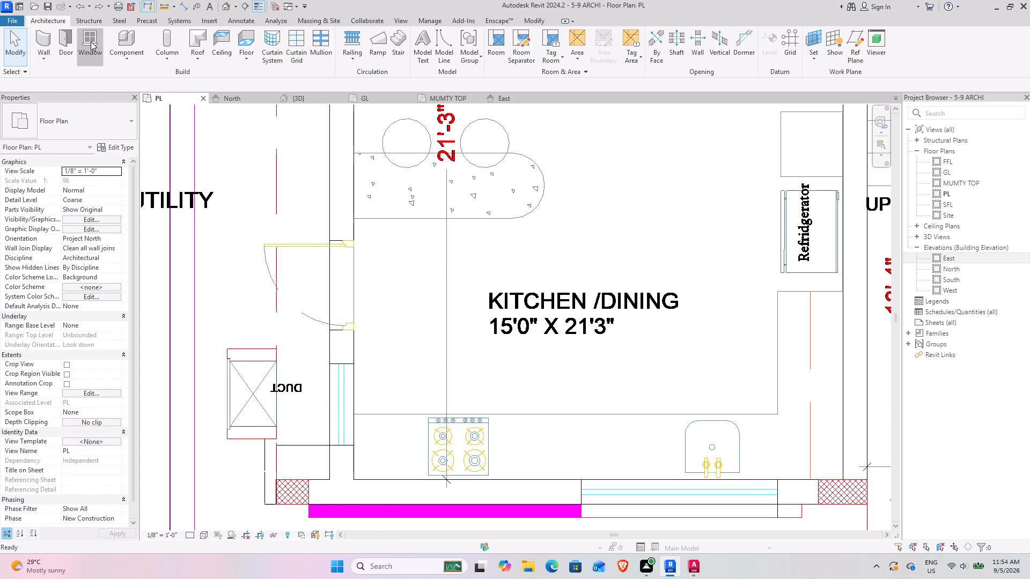
{"action": "left_click", "coordinate": [79, 128]}
{"action": "scroll", "coordinate": [42, 265], "scroll_direction": "up", "scroll_amount": 2}
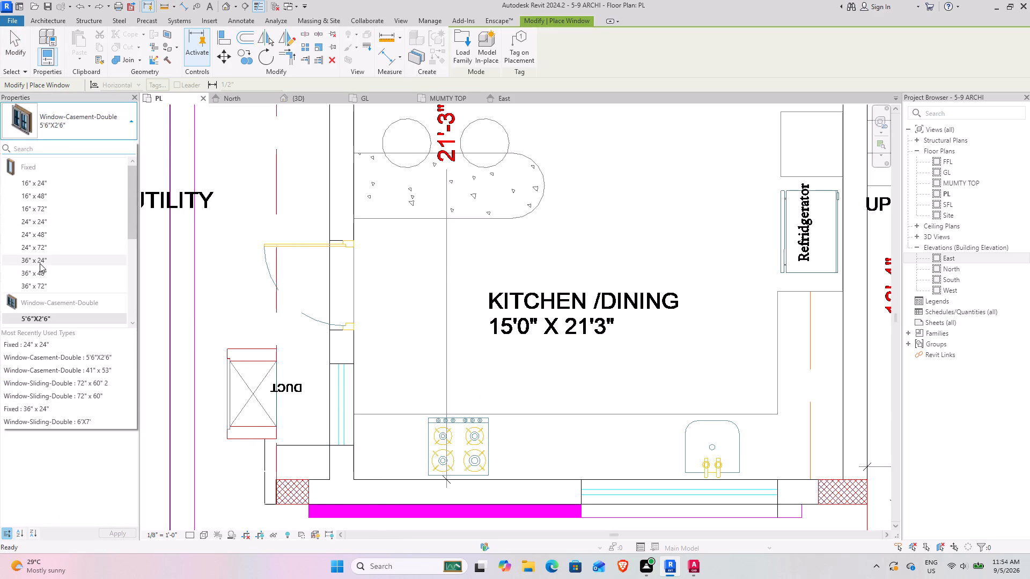
{"action": "scroll", "coordinate": [40, 263], "scroll_direction": "up", "scroll_amount": 1}
{"action": "left_click", "coordinate": [37, 239]}
{"action": "left_click", "coordinate": [109, 141]}
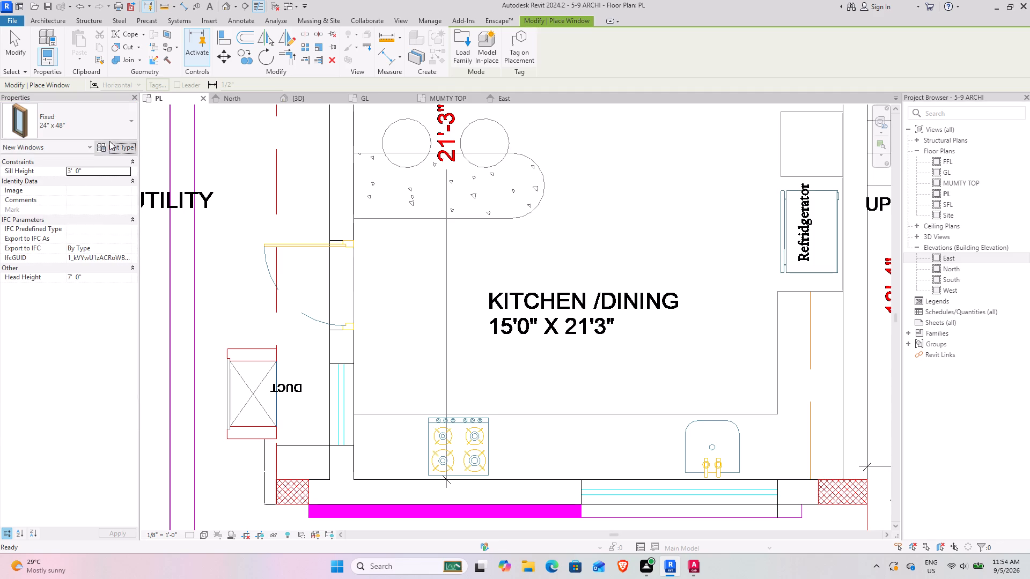
{"action": "left_click", "coordinate": [722, 163]}
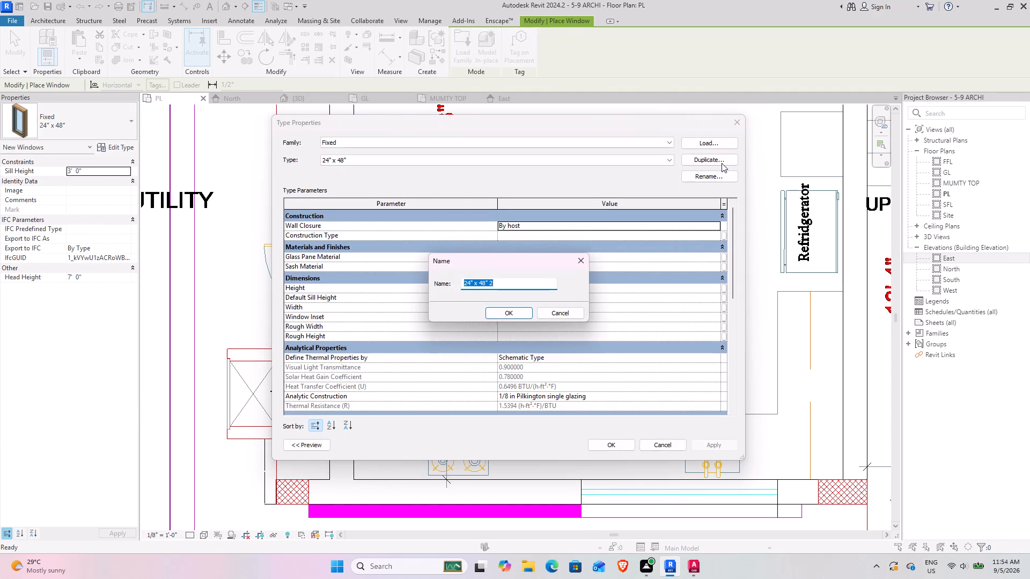
{"action": "type", "text": "2'6\""}
{"action": "type", "text": "X4'6\""}
{"action": "key", "text": "Return"}
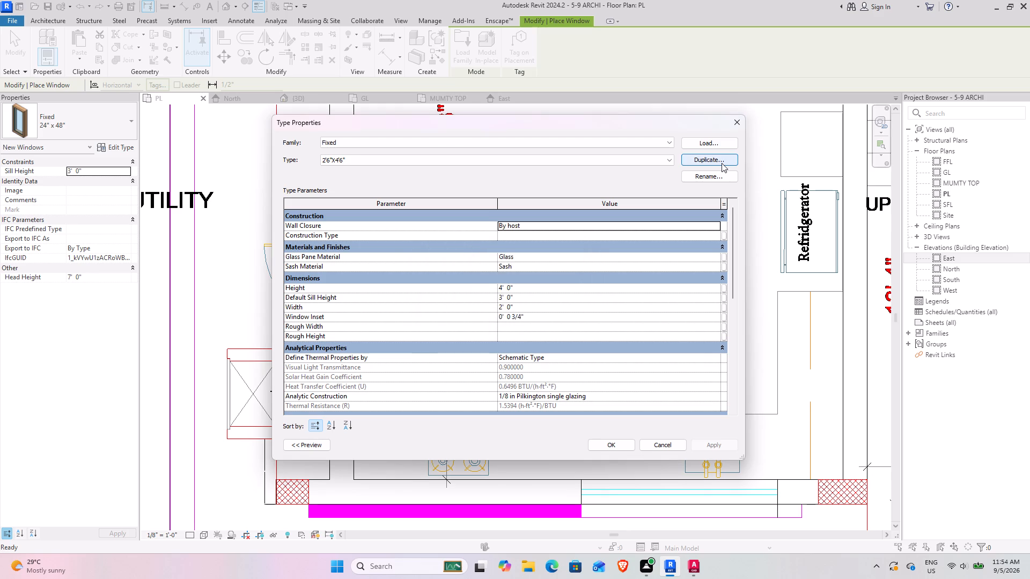
Set the new Fixed window type's height to 4'6" and default sill height to 2'6".
{"action": "left_click", "coordinate": [519, 289]}
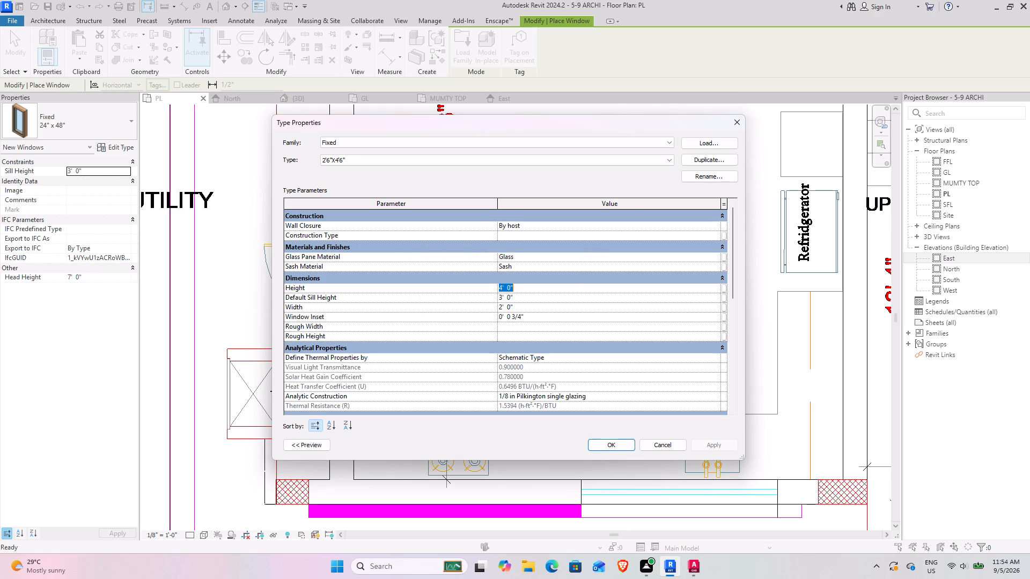
{"action": "type", "text": "4'6"}
{"action": "key", "text": "Return"}
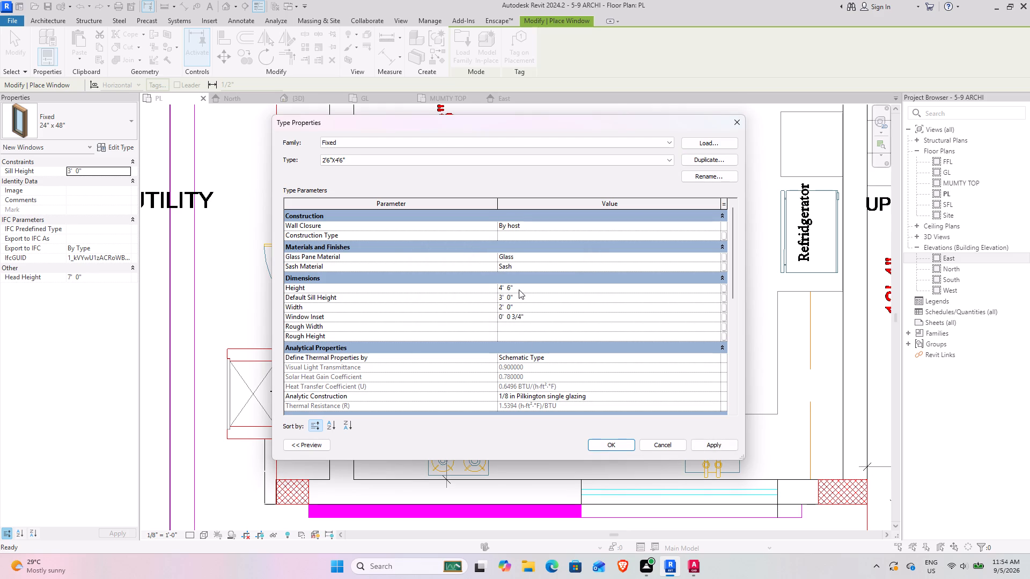
{"action": "left_click", "coordinate": [518, 299]}
{"action": "type", "text": "2'6"}
{"action": "key", "text": "Return"}
{"action": "left_click", "coordinate": [716, 444]}
{"action": "left_click", "coordinate": [610, 446]}
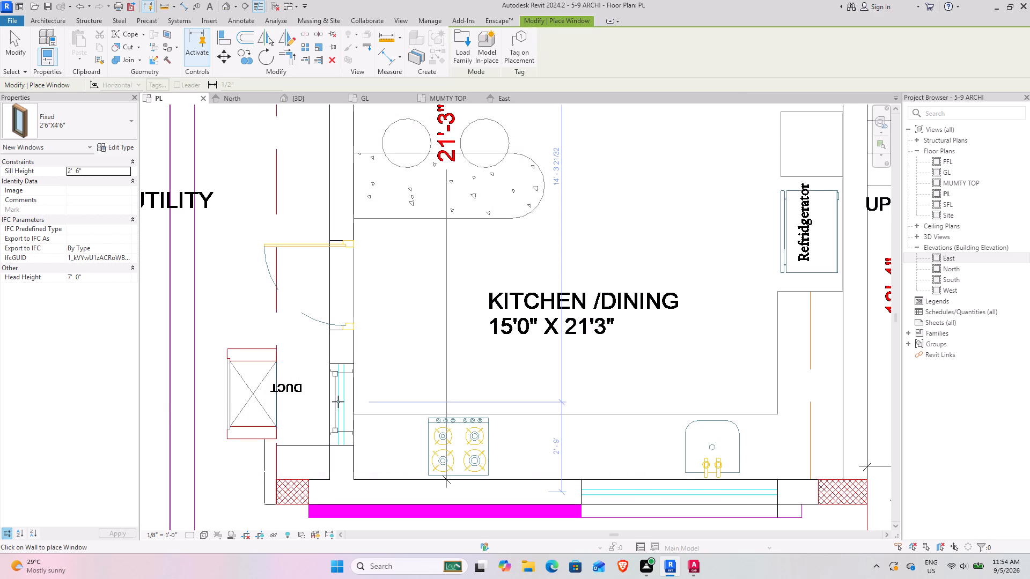
Place the 2'6"X4'6" fixed window in the utility-side kitchen wall, at the plan's window opening beside the duct.
{"action": "scroll", "coordinate": [339, 400], "scroll_direction": "down", "scroll_amount": 4}
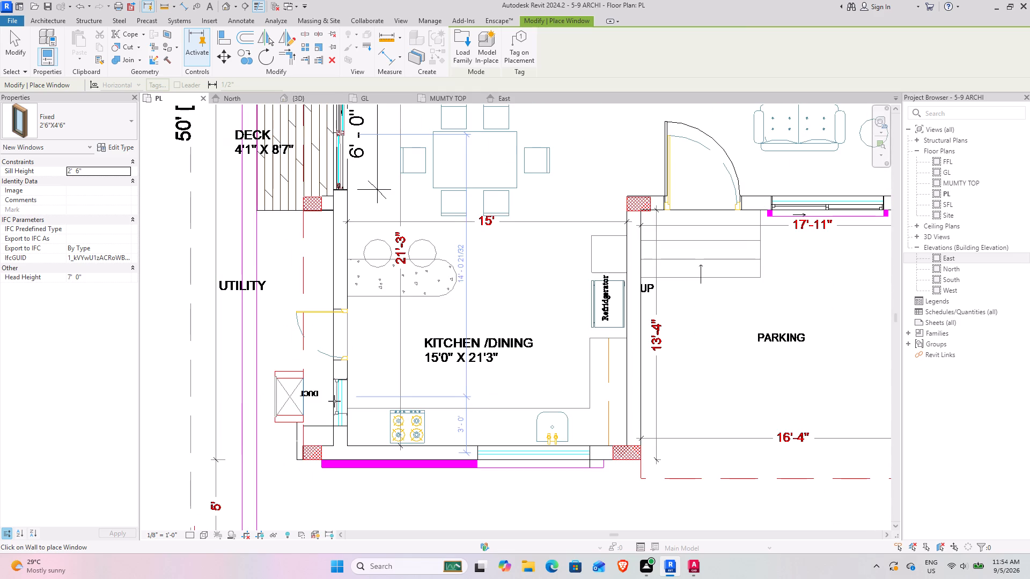
{"action": "left_click", "coordinate": [690, 571]}
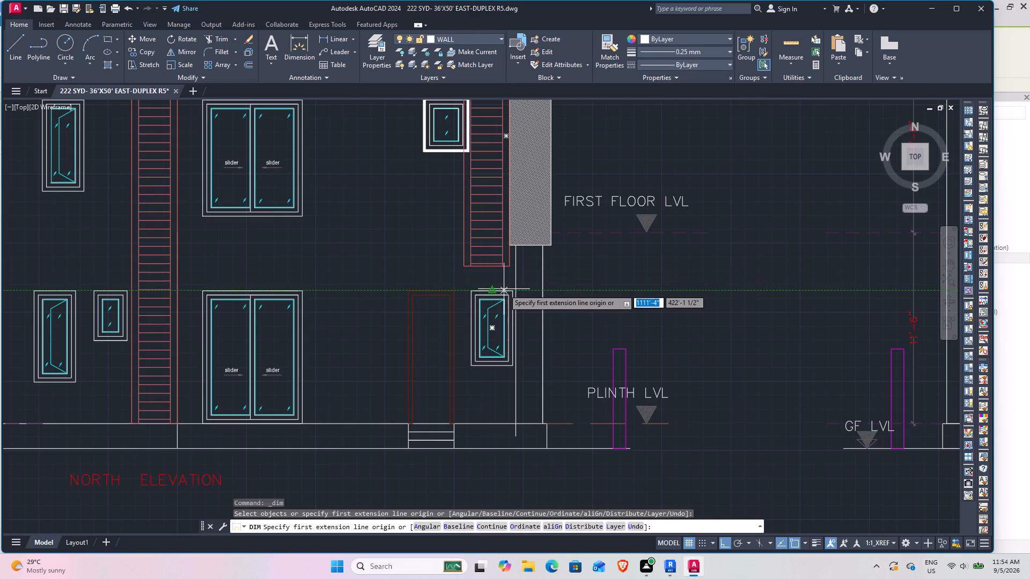
{"action": "scroll", "coordinate": [504, 289], "scroll_direction": "up", "scroll_amount": 8}
{"action": "scroll", "coordinate": [536, 343], "scroll_direction": "down", "scroll_amount": 2}
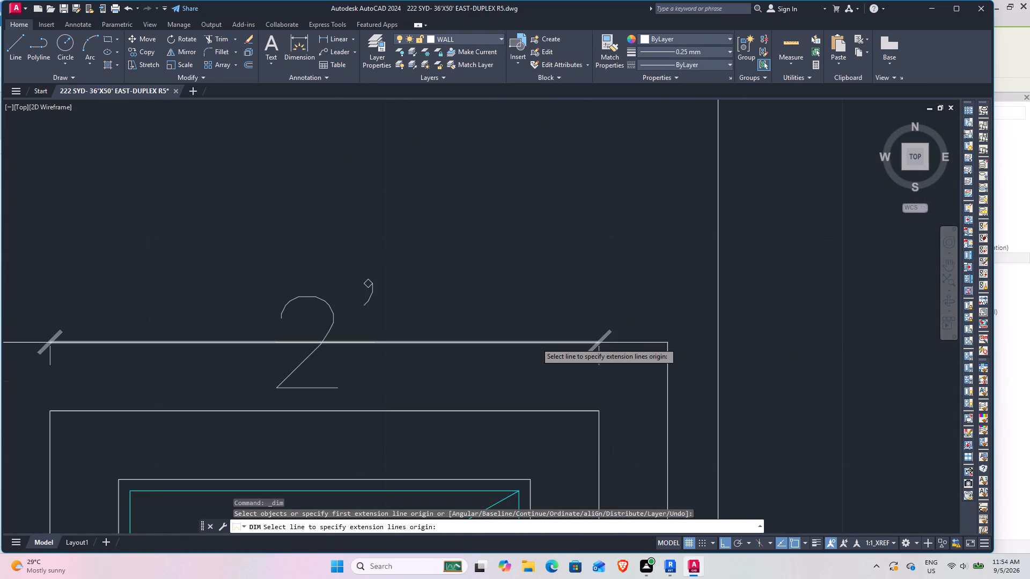
{"action": "left_click", "coordinate": [668, 570]}
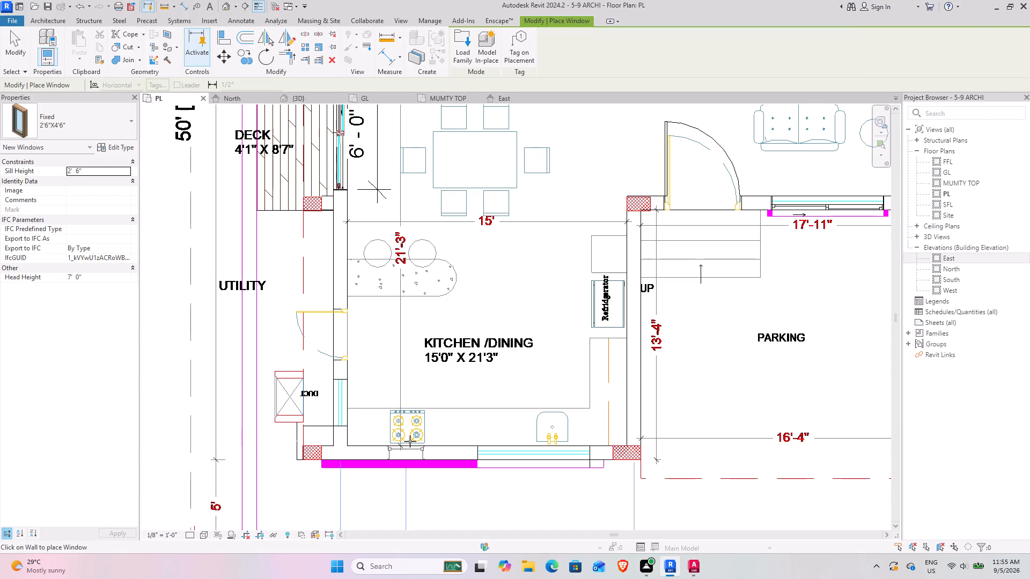
{"action": "middle_click_drag", "start_coordinate": [401, 405], "coordinate": [426, 443]}
{"action": "scroll", "coordinate": [356, 447], "scroll_direction": "up", "scroll_amount": 6}
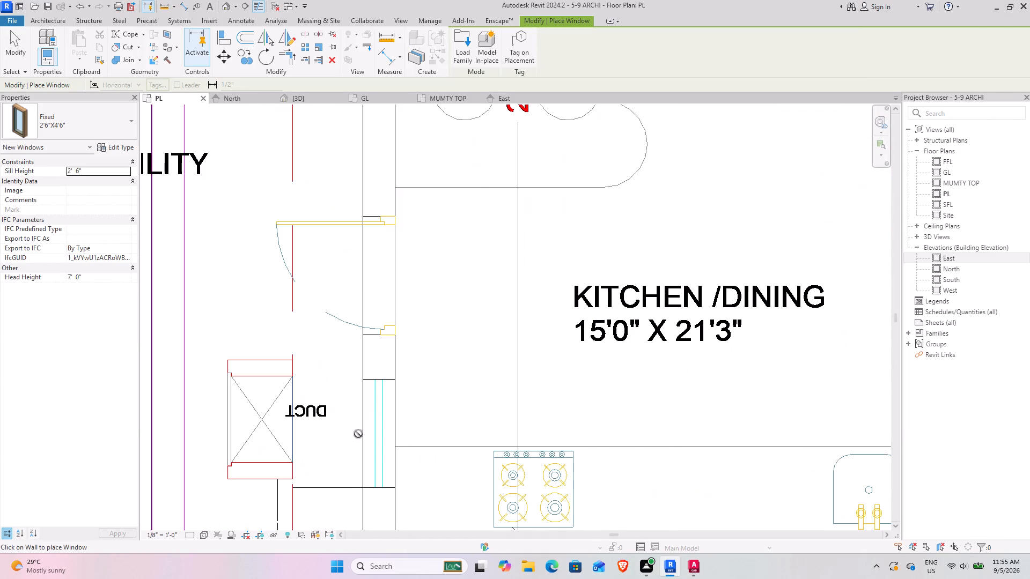
{"action": "left_click", "coordinate": [362, 430]}
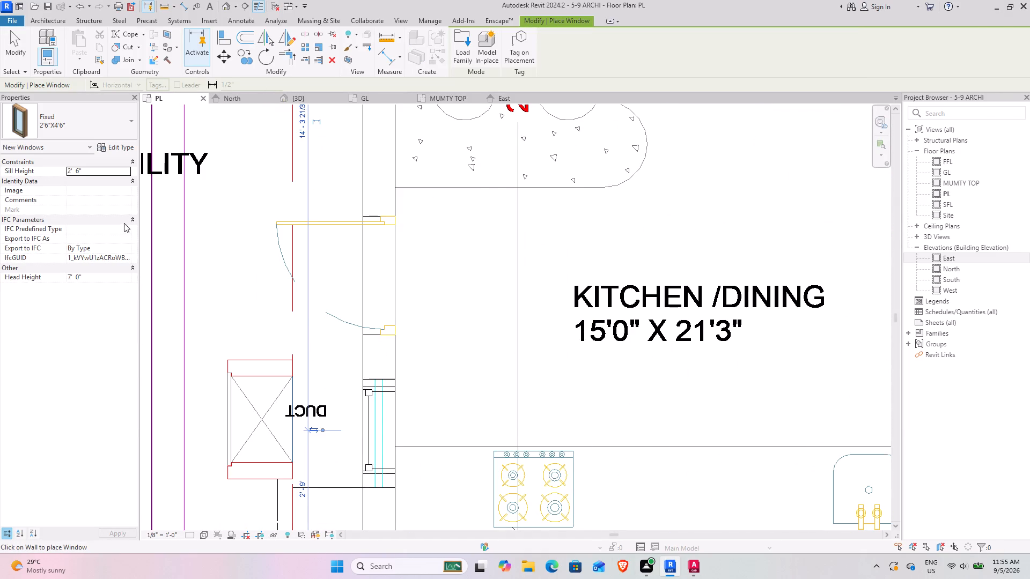
Examine the newly placed kitchen window in 3D and compare it with the ground-floor window in AutoCAD's north elevation.
{"action": "left_click", "coordinate": [314, 98]}
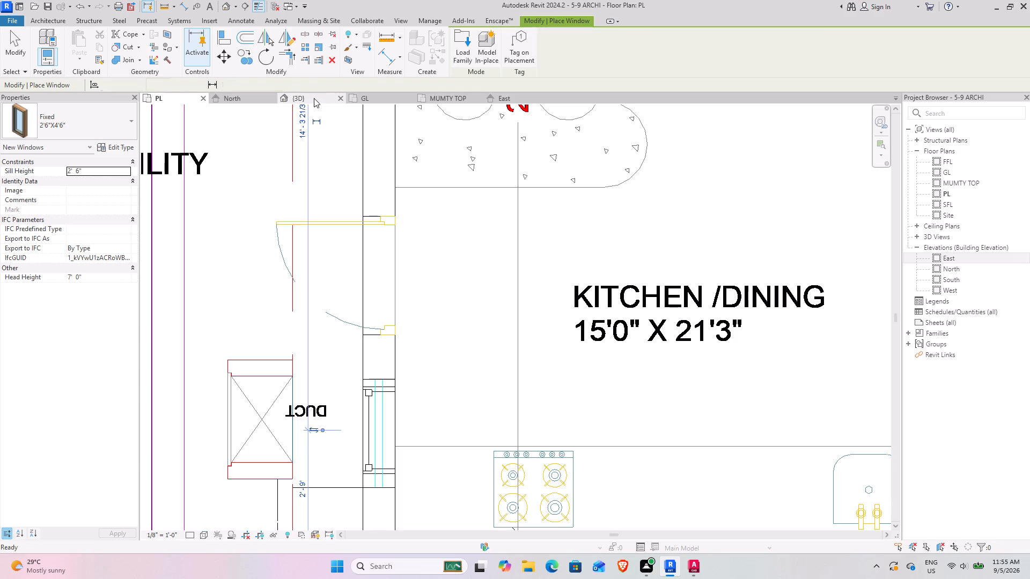
{"action": "middle_click_drag", "start_coordinate": [544, 384], "coordinate": [548, 383], "text": "shift"}
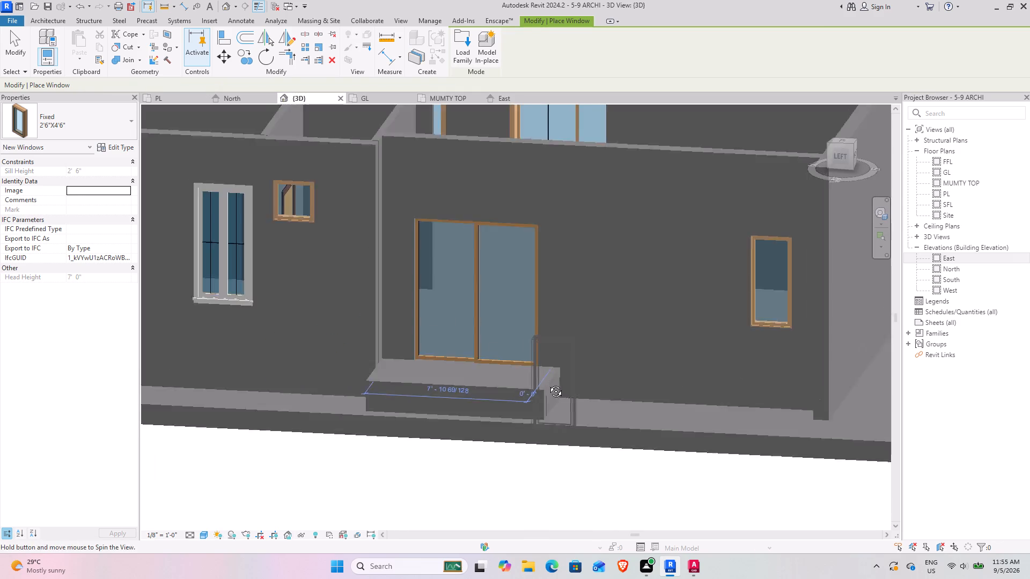
{"action": "middle_click_drag", "start_coordinate": [548, 383], "coordinate": [562, 377], "text": "shift"}
{"action": "scroll", "coordinate": [556, 371], "scroll_direction": "down", "scroll_amount": 9}
{"action": "middle_click_drag", "start_coordinate": [628, 386], "coordinate": [564, 396]}
{"action": "scroll", "coordinate": [509, 365], "scroll_direction": "up", "scroll_amount": 7}
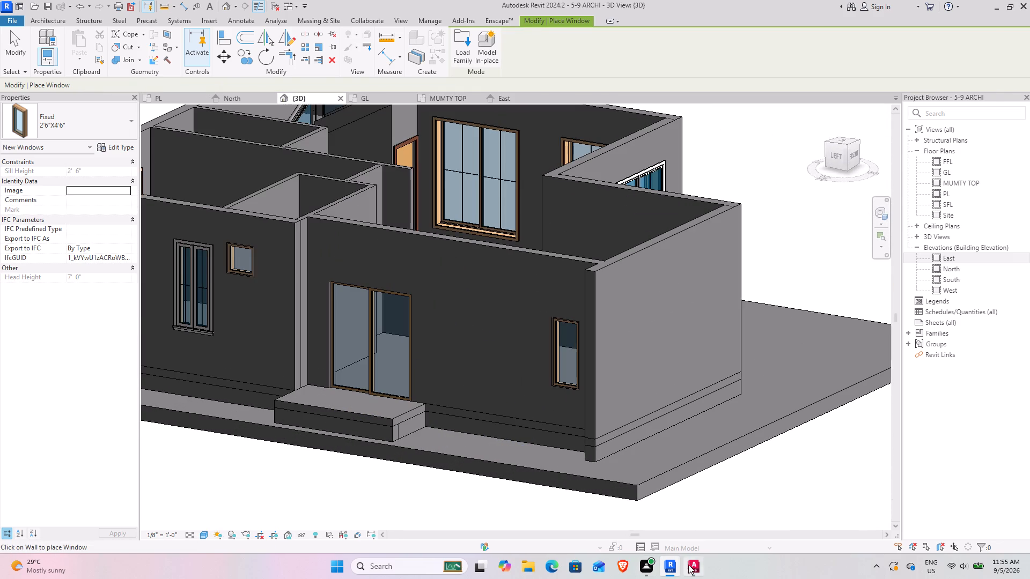
{"action": "left_click", "coordinate": [692, 563]}
{"action": "scroll", "coordinate": [485, 421], "scroll_direction": "down", "scroll_amount": 8}
{"action": "middle_click_drag", "start_coordinate": [460, 395], "coordinate": [416, 332]}
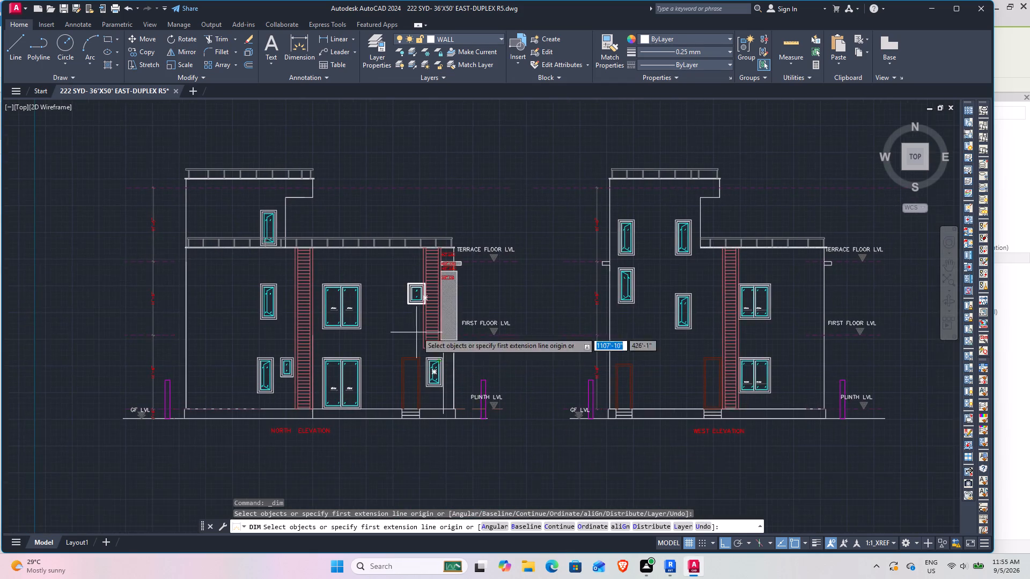
{"action": "scroll", "coordinate": [445, 370], "scroll_direction": "up", "scroll_amount": 4}
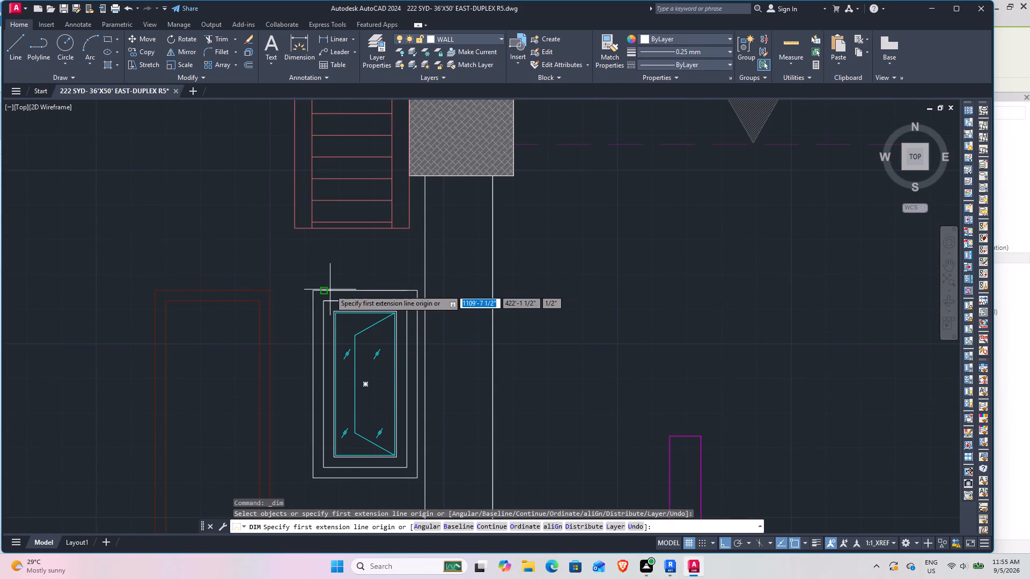
{"action": "scroll", "coordinate": [381, 310], "scroll_direction": "down", "scroll_amount": 4}
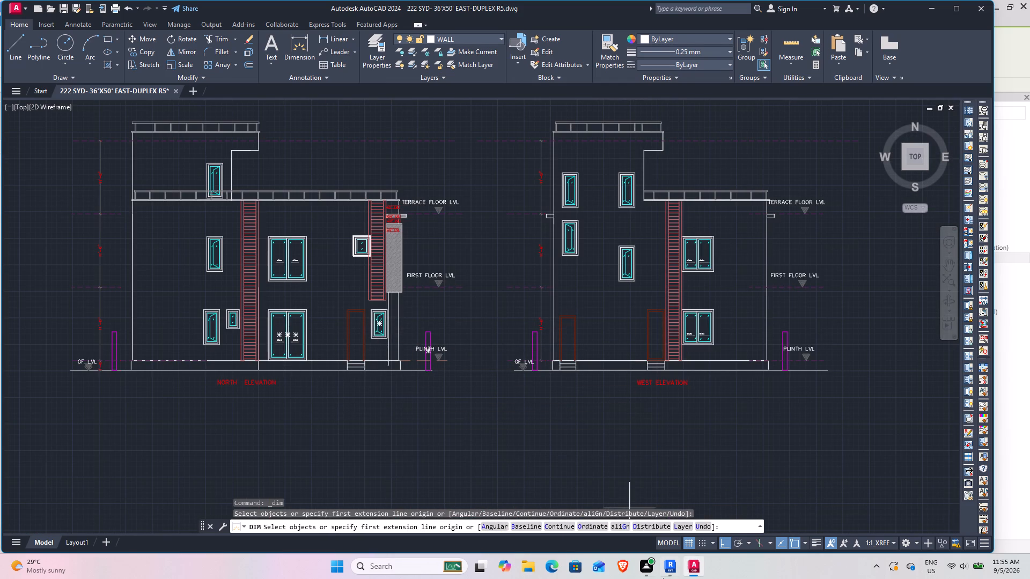
{"action": "left_click", "coordinate": [673, 575]}
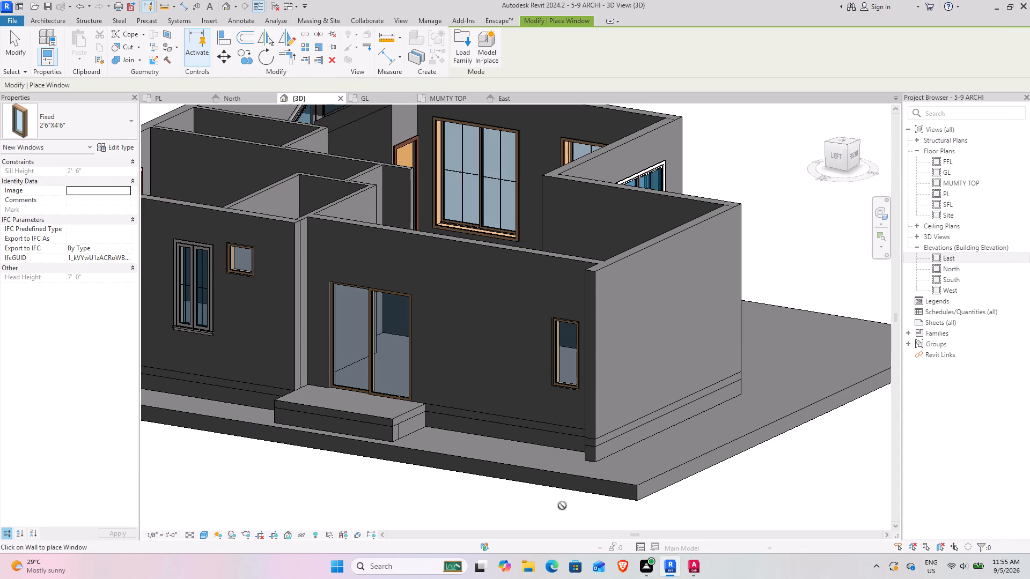
Leave window placement and examine the utility door opening in the kitchen wall on the PL plan, checking AutoCAD's elevations.
{"action": "left_click", "coordinate": [162, 100]}
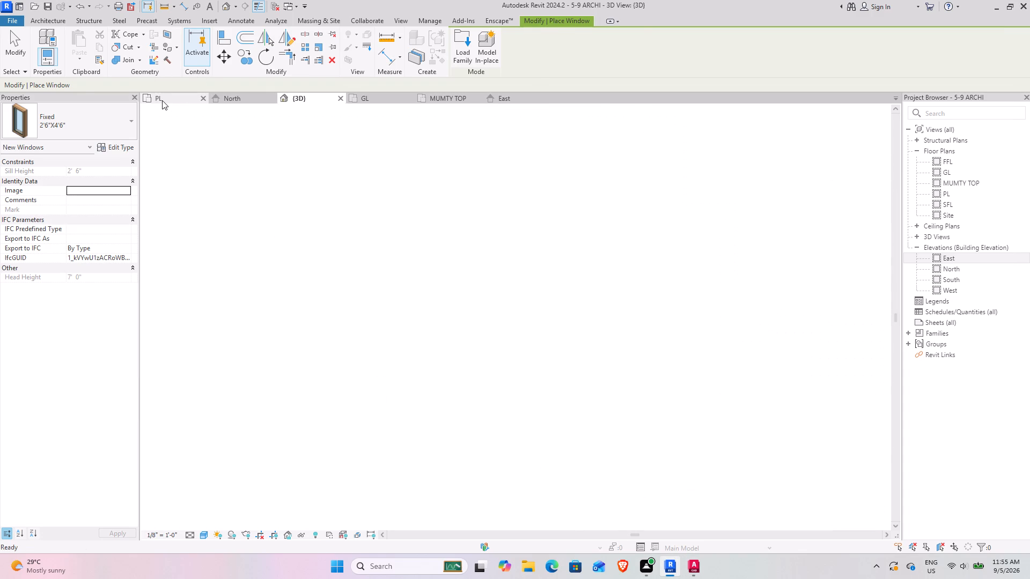
{"action": "scroll", "coordinate": [307, 361], "scroll_direction": "down", "scroll_amount": 3}
{"action": "middle_click_drag", "start_coordinate": [347, 305], "coordinate": [364, 361]}
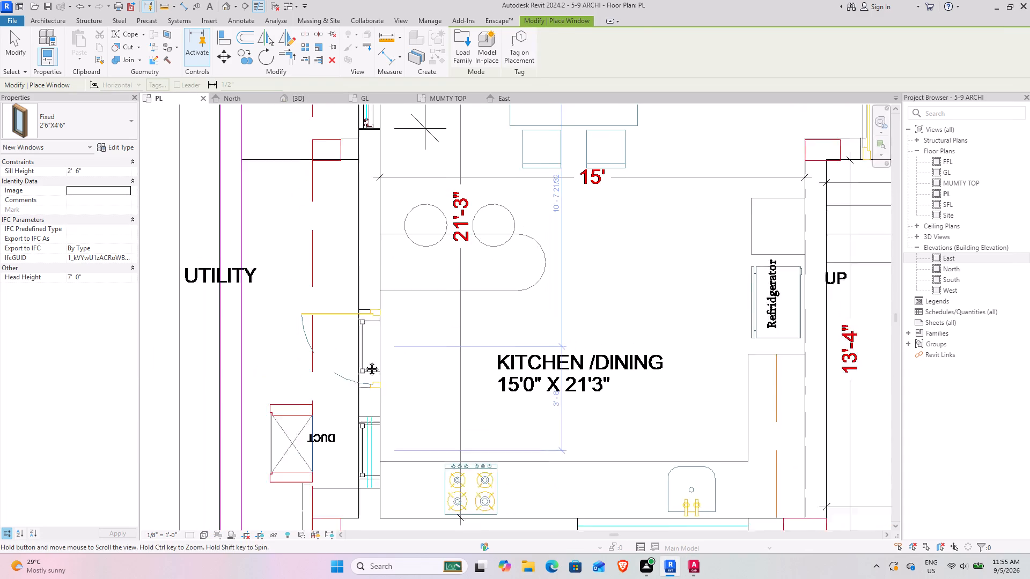
{"action": "middle_click_drag", "start_coordinate": [364, 361], "coordinate": [364, 367]}
{"action": "left_click", "coordinate": [26, 45]}
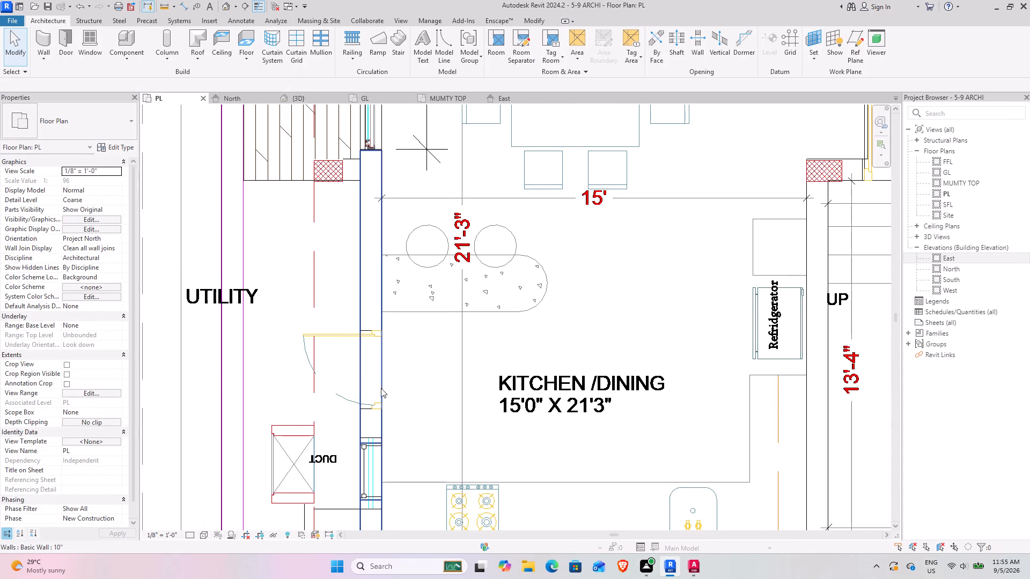
{"action": "scroll", "coordinate": [354, 375], "scroll_direction": "up", "scroll_amount": 3}
{"action": "middle_click_drag", "start_coordinate": [397, 375], "coordinate": [408, 323]}
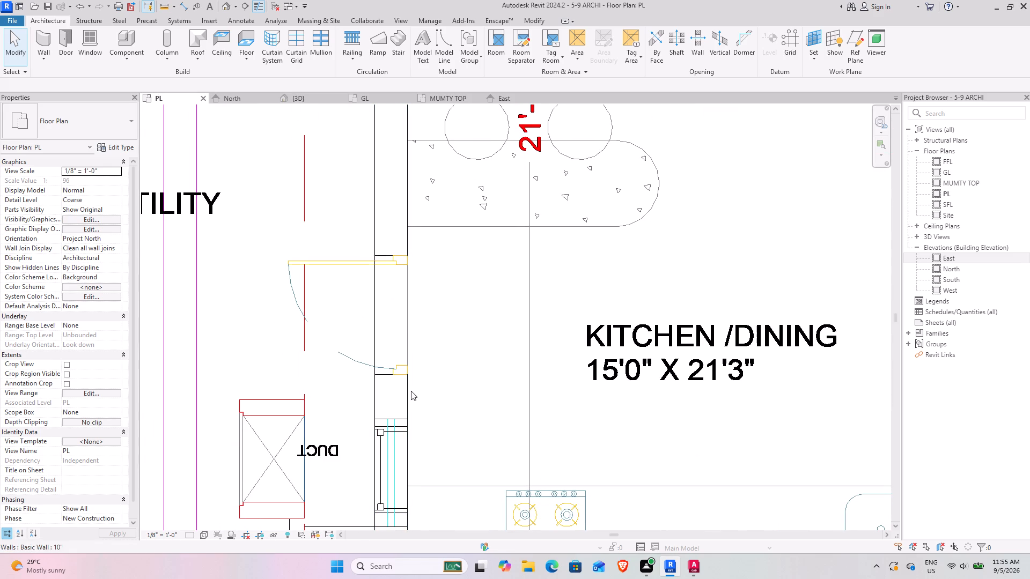
{"action": "scroll", "coordinate": [406, 391], "scroll_direction": "down", "scroll_amount": 3}
{"action": "middle_click_drag", "start_coordinate": [386, 399], "coordinate": [371, 381]}
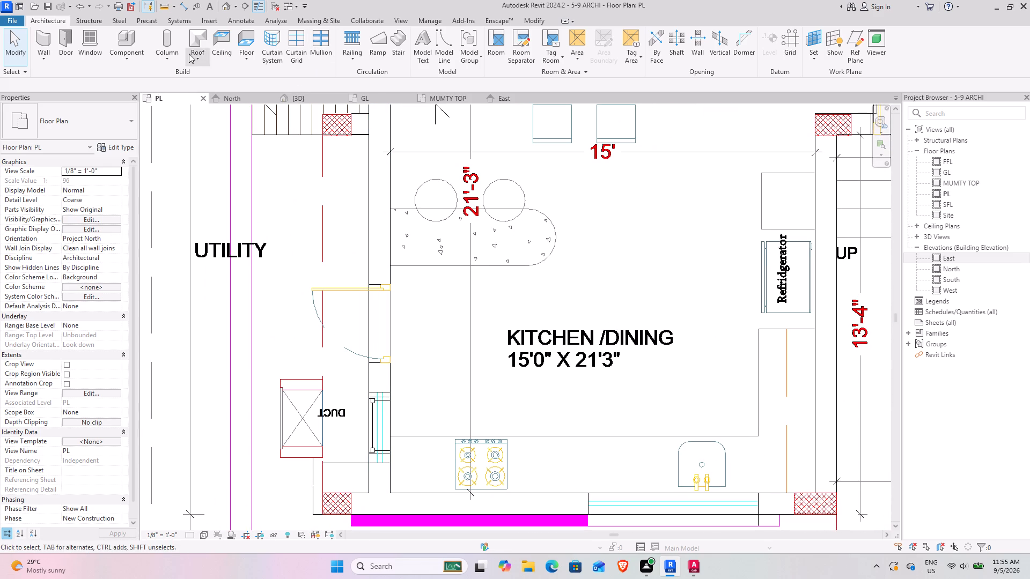
{"action": "left_click", "coordinate": [689, 569]}
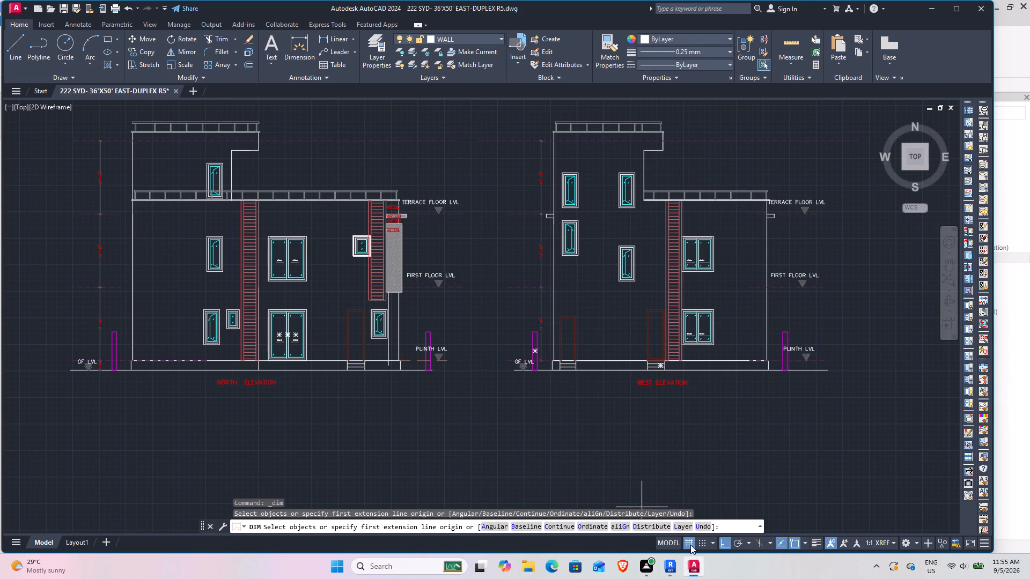
{"action": "left_click", "coordinate": [673, 566]}
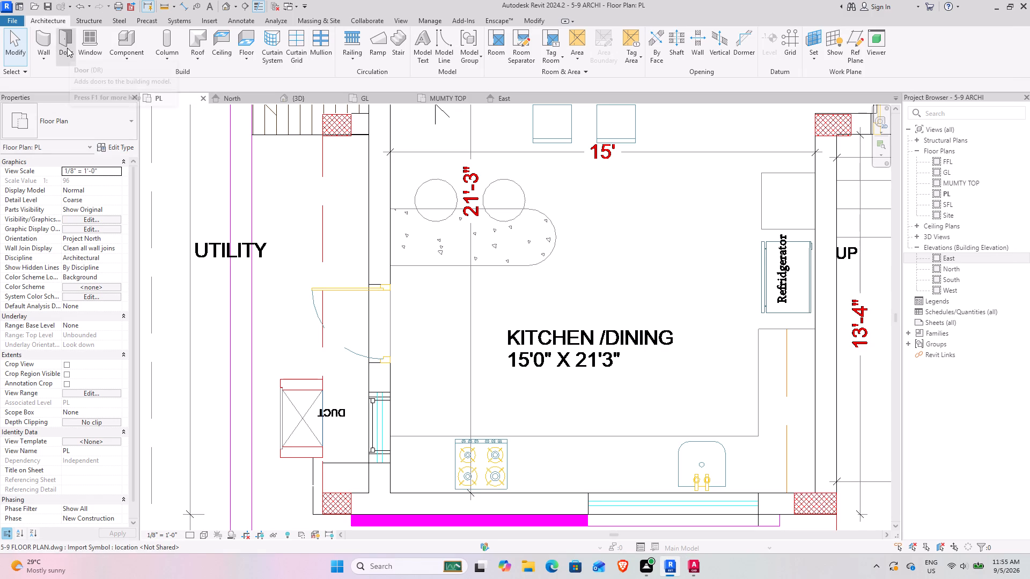
Measure the width of the utility door opening in the kitchen wall on the PL plan.
{"action": "left_click", "coordinate": [187, 10]}
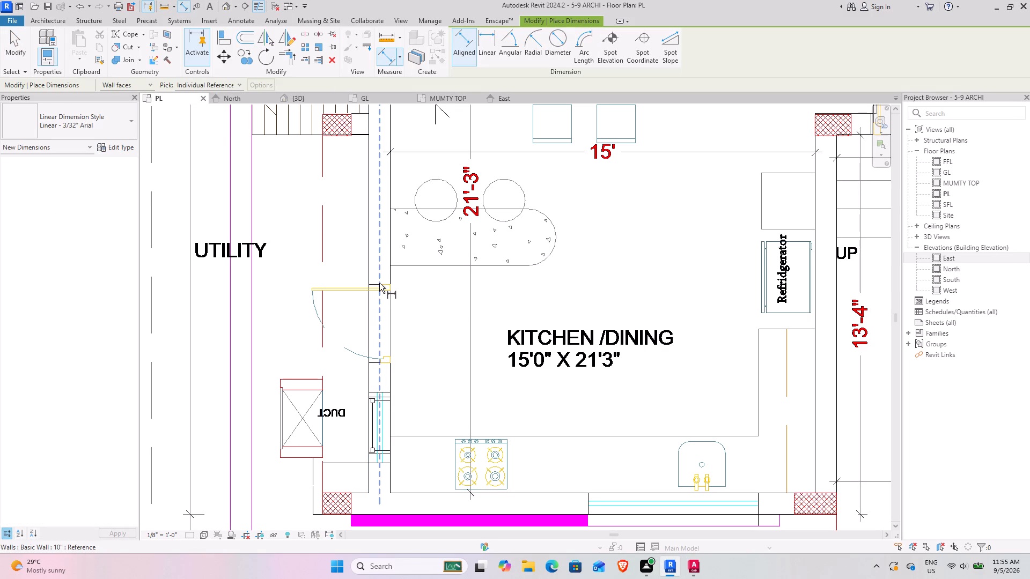
{"action": "key", "text": "Tab"}
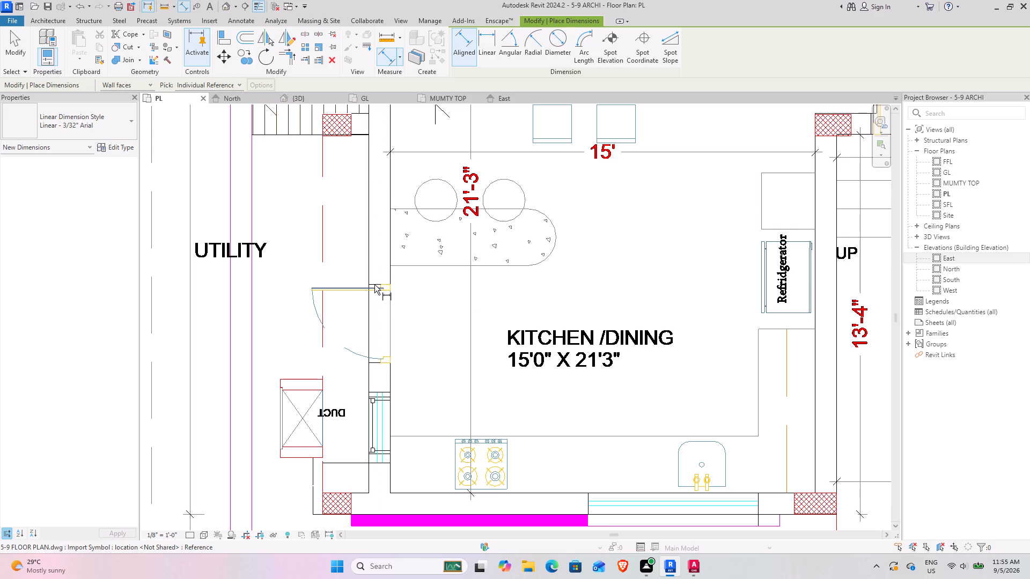
{"action": "left_click", "coordinate": [376, 281]}
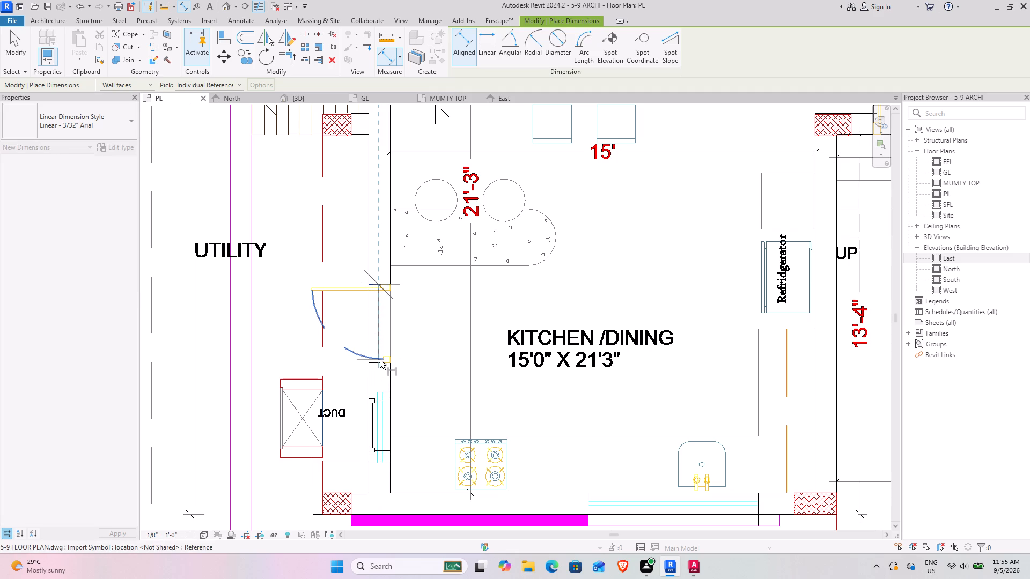
{"action": "left_click", "coordinate": [370, 363]}
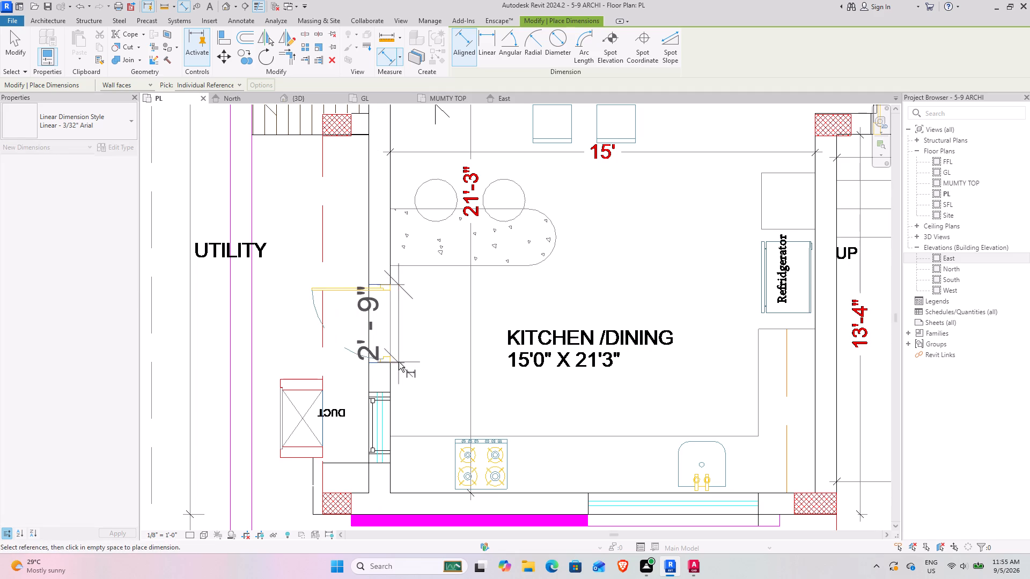
{"action": "key", "text": "Tab"}
{"action": "key", "text": "Escape"}
{"action": "key", "text": "Escape"}
{"action": "key", "text": "Escape"}
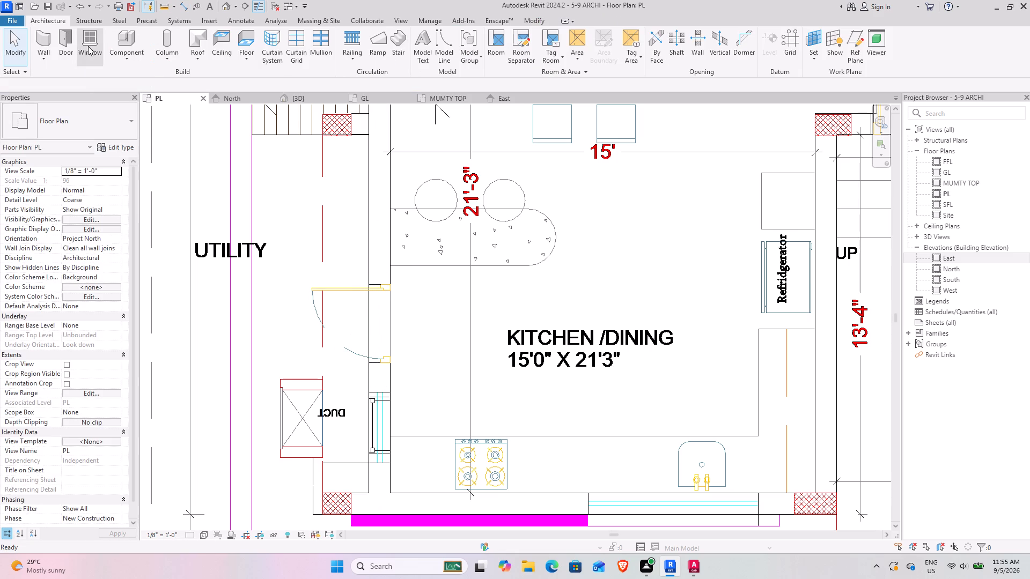
Place a Single-Flush 2'9"X8' door in the kitchen wall at the plan's utility door opening, swinging into the utility.
{"action": "left_click", "coordinate": [58, 36]}
{"action": "left_click", "coordinate": [70, 130]}
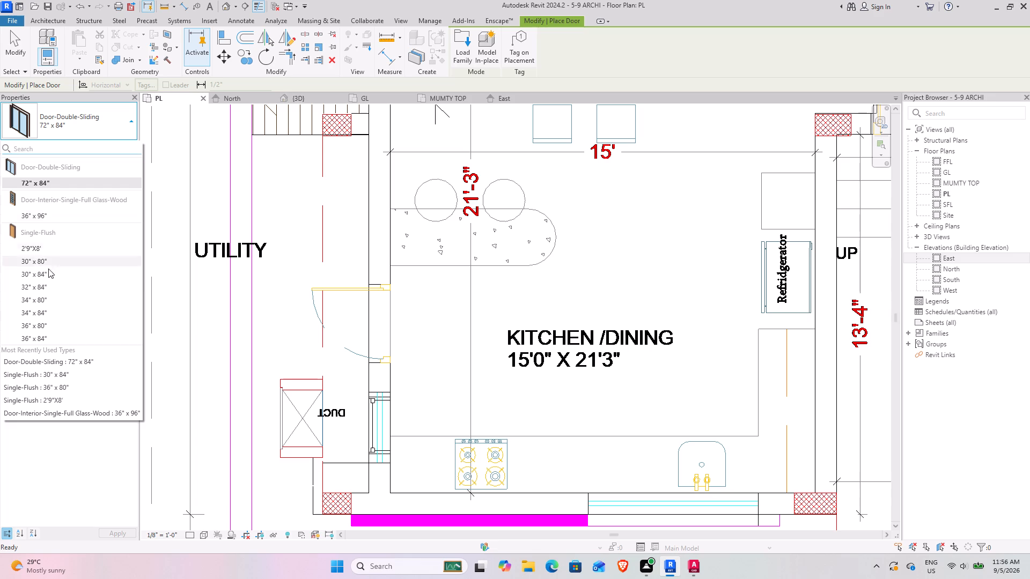
{"action": "left_click", "coordinate": [42, 248]}
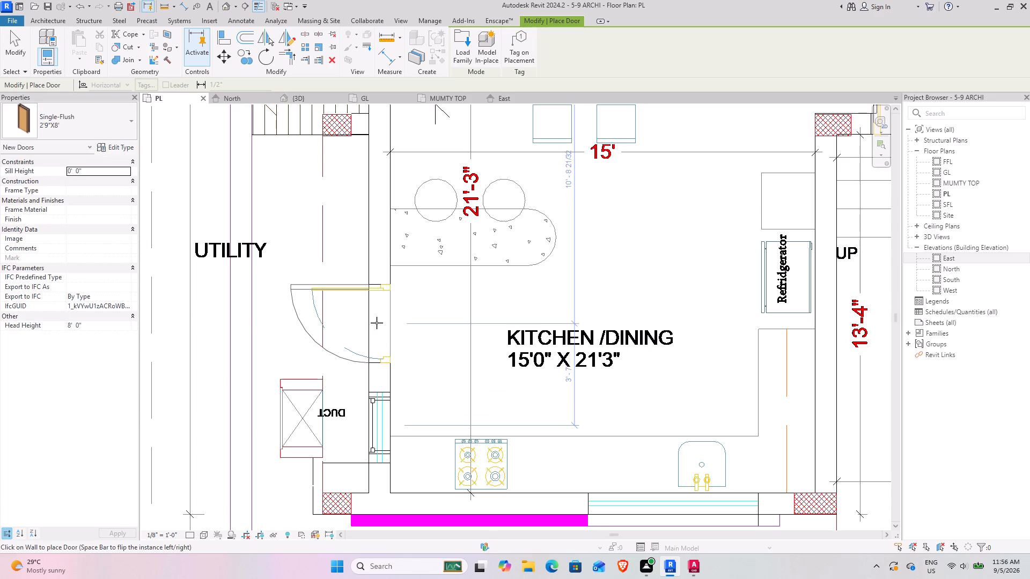
{"action": "left_click", "coordinate": [377, 323]}
{"action": "key", "text": "Escape"}
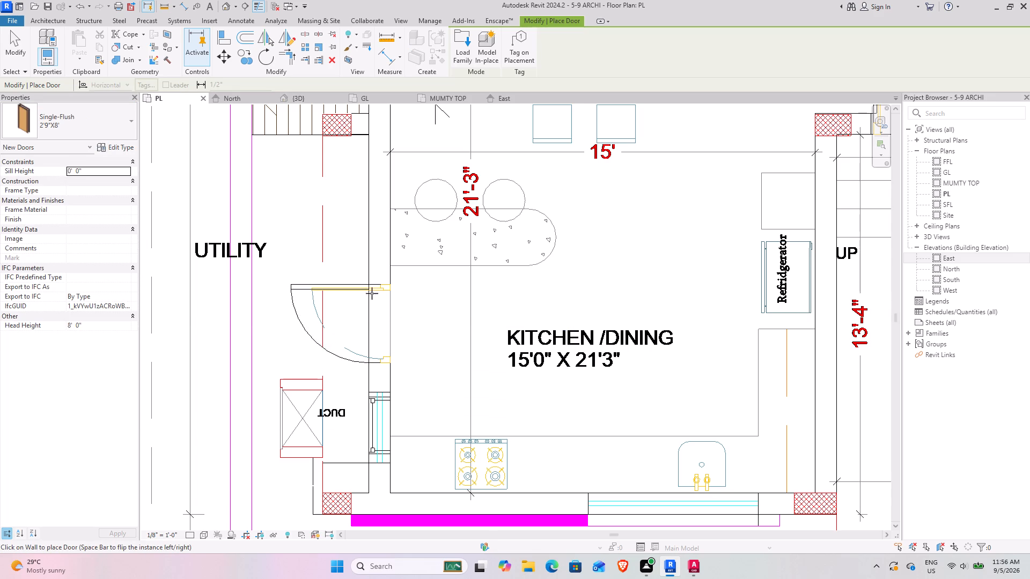
{"action": "key", "text": "Escape"}
Examine the placed utility door and the surrounding ground-floor walls in the 3D view.
{"action": "left_click", "coordinate": [299, 97]}
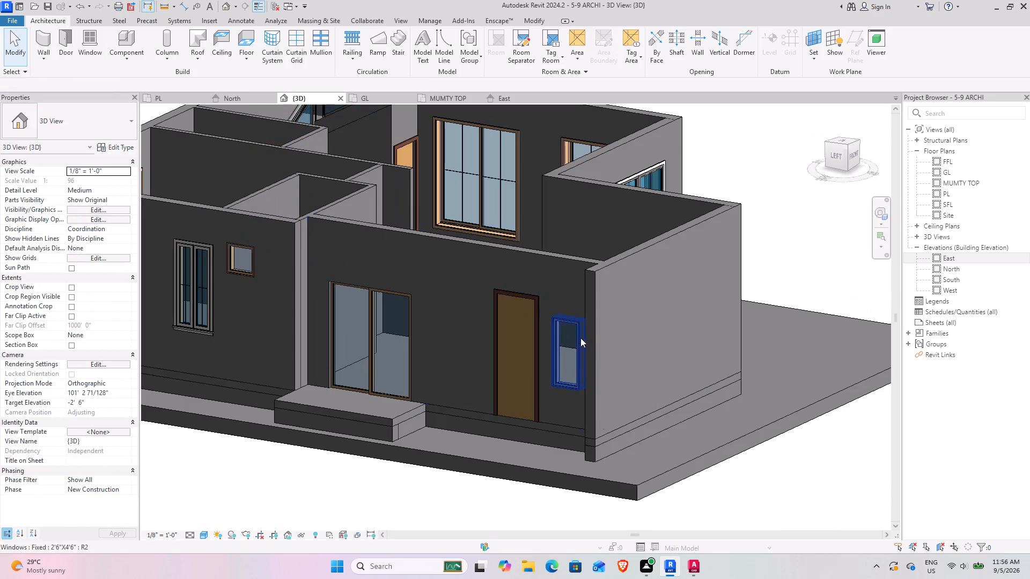
{"action": "middle_click_drag", "start_coordinate": [611, 328], "coordinate": [600, 342], "text": "shift"}
{"action": "scroll", "coordinate": [598, 334], "scroll_direction": "down", "scroll_amount": 5}
{"action": "middle_click_drag", "start_coordinate": [539, 387], "coordinate": [488, 383], "text": "shift"}
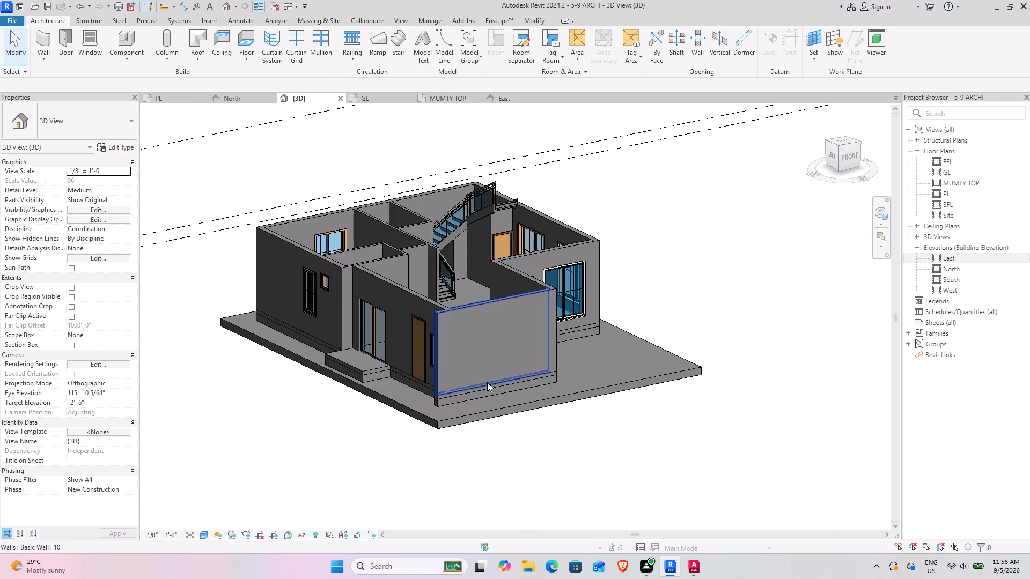
{"action": "middle_click_drag", "start_coordinate": [453, 381], "coordinate": [514, 445], "text": "shift"}
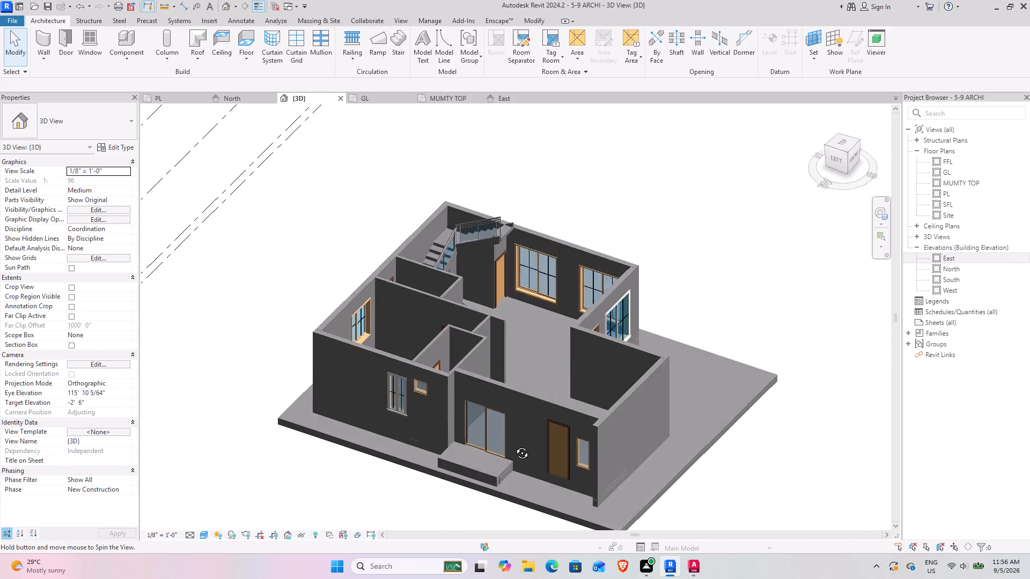
{"action": "middle_click_drag", "start_coordinate": [514, 445], "coordinate": [507, 441], "text": "shift"}
{"action": "middle_click_drag", "start_coordinate": [495, 441], "coordinate": [388, 430], "text": "shift"}
{"action": "middle_click_drag", "start_coordinate": [377, 426], "coordinate": [301, 498]}
{"action": "middle_click_drag", "start_coordinate": [272, 434], "coordinate": [355, 391], "text": "shift"}
Assign the Gypsum Wall Board material to the structure layer of the 10" Basic Wall type.
{"action": "left_click", "coordinate": [404, 382]}
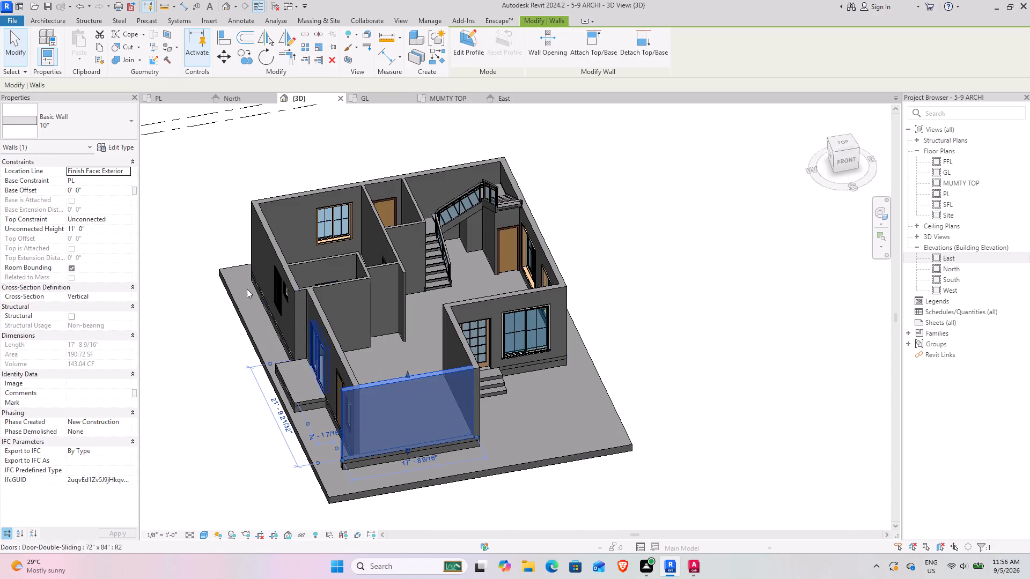
{"action": "left_click", "coordinate": [119, 146]}
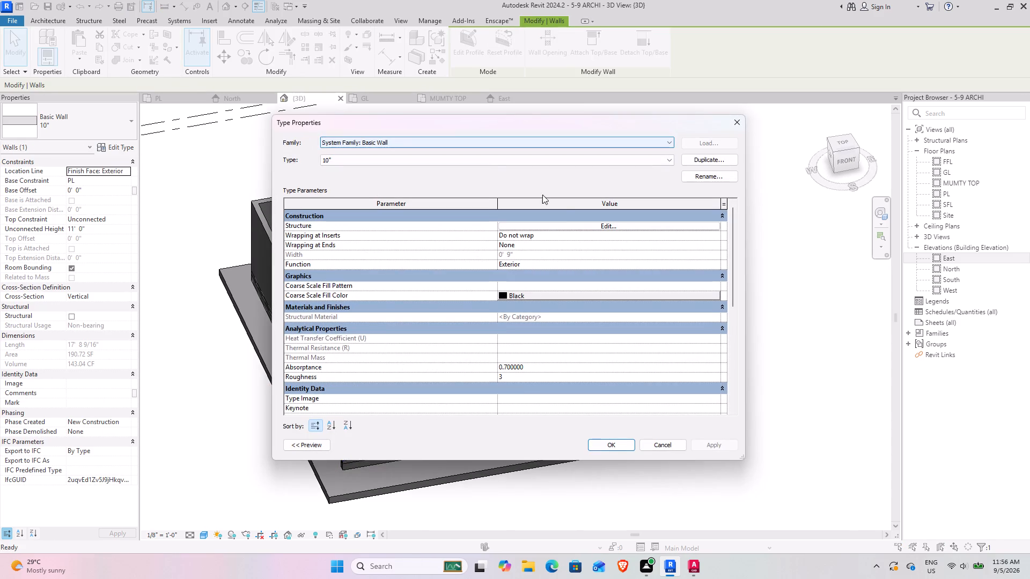
{"action": "left_click", "coordinate": [570, 221]}
{"action": "left_click", "coordinate": [567, 212]}
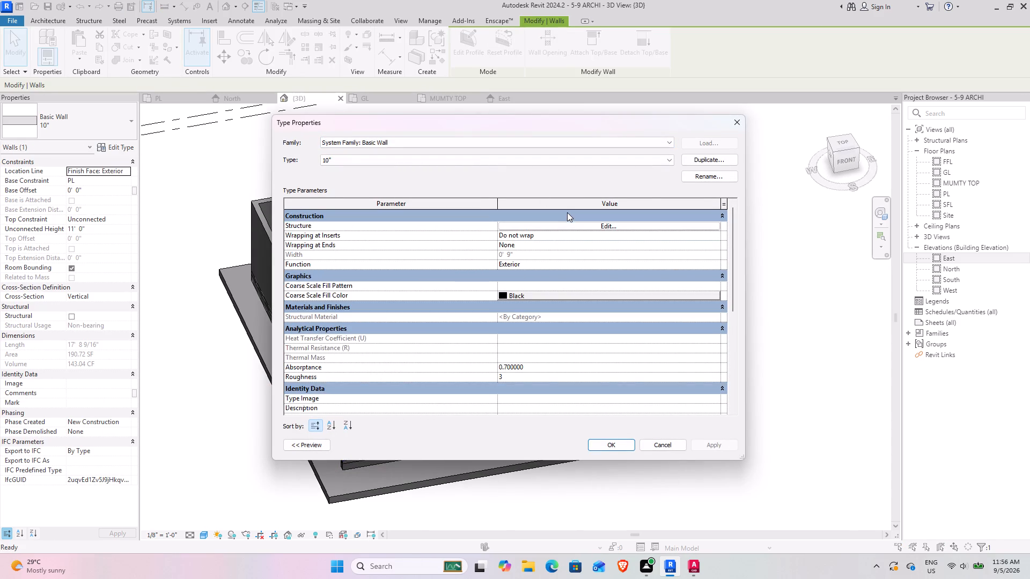
{"action": "left_click", "coordinate": [561, 226]}
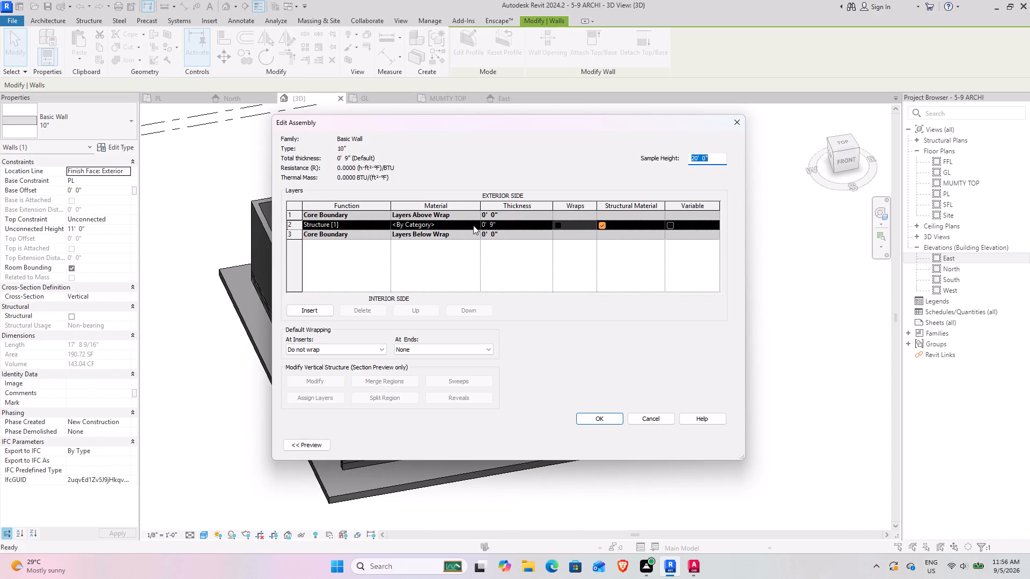
{"action": "left_click", "coordinate": [474, 223]}
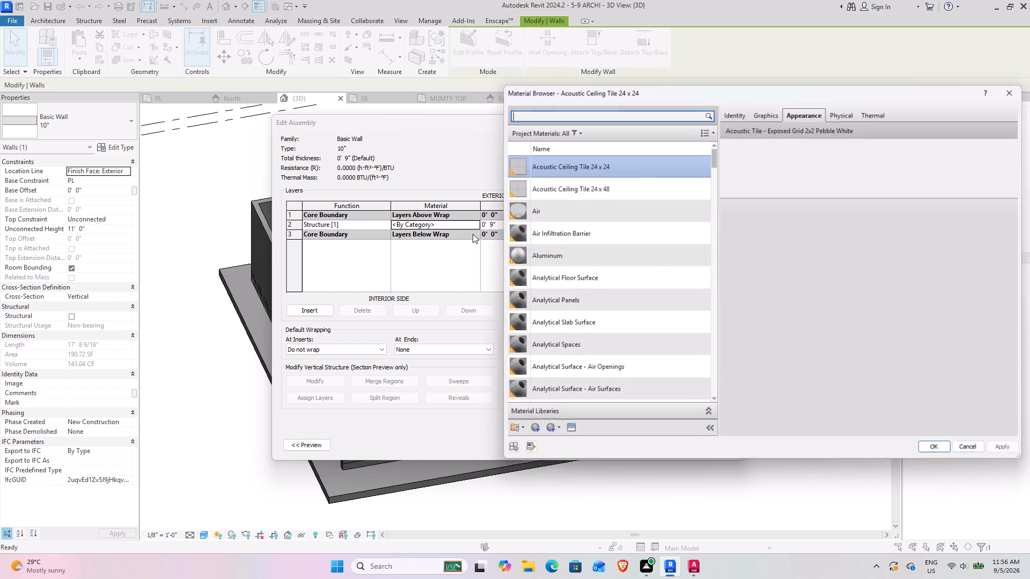
{"action": "type", "text": "WHITE"}
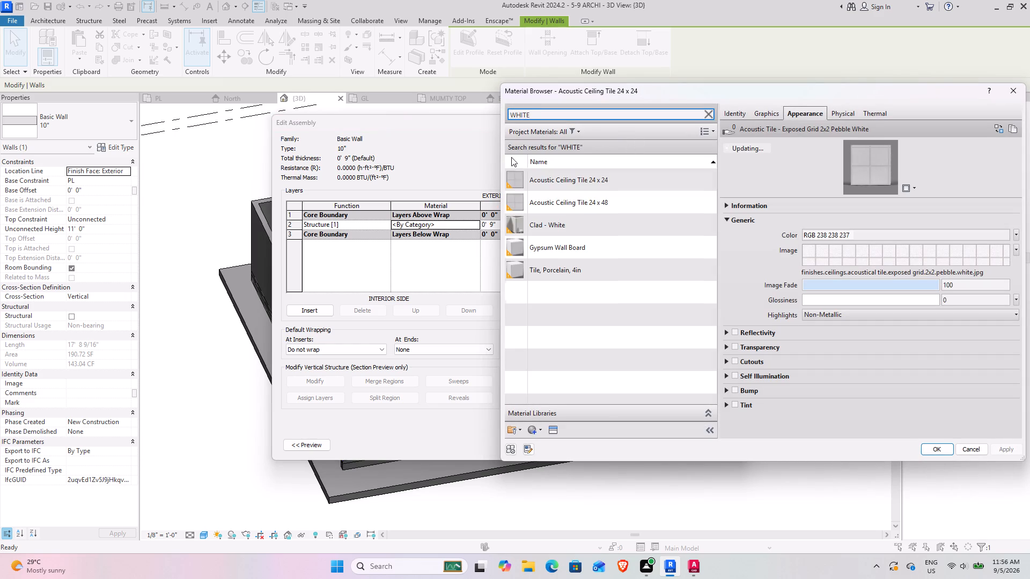
{"action": "left_click", "coordinate": [556, 252]}
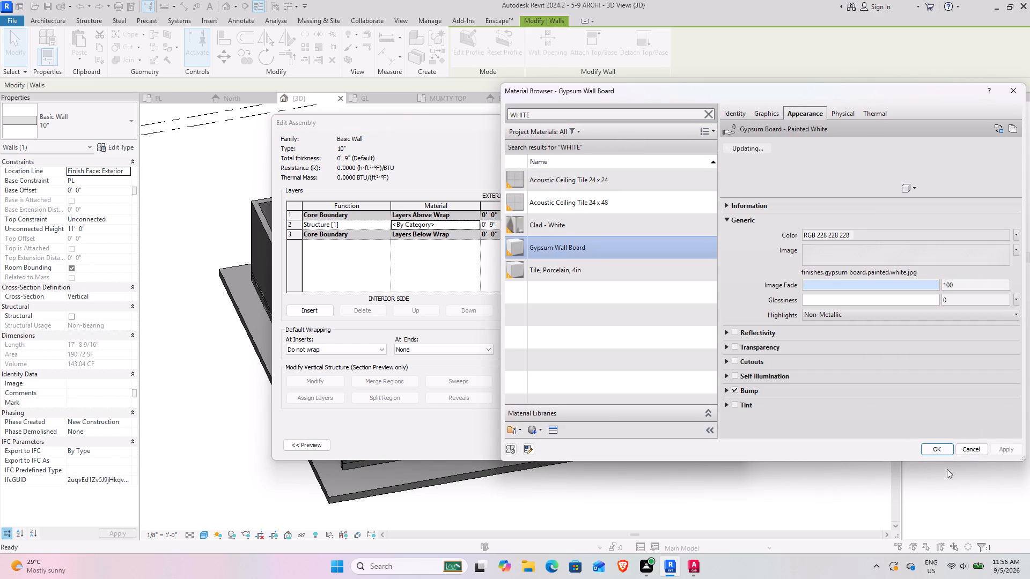
{"action": "left_click", "coordinate": [944, 450]}
{"action": "left_click", "coordinate": [592, 412]}
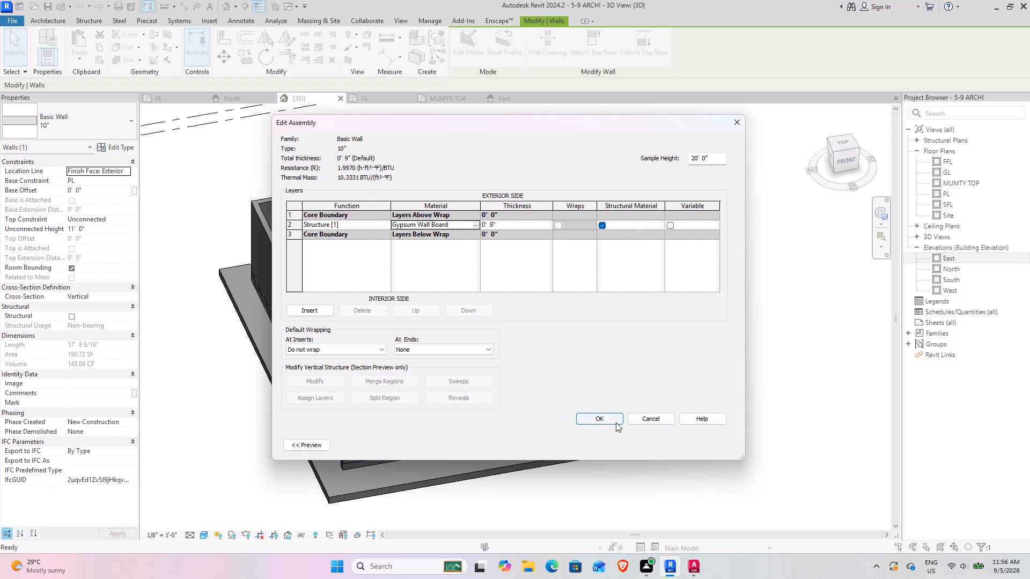
{"action": "left_click_drag", "start_coordinate": [613, 422], "coordinate": [601, 420]}
{"action": "left_click", "coordinate": [613, 444]}
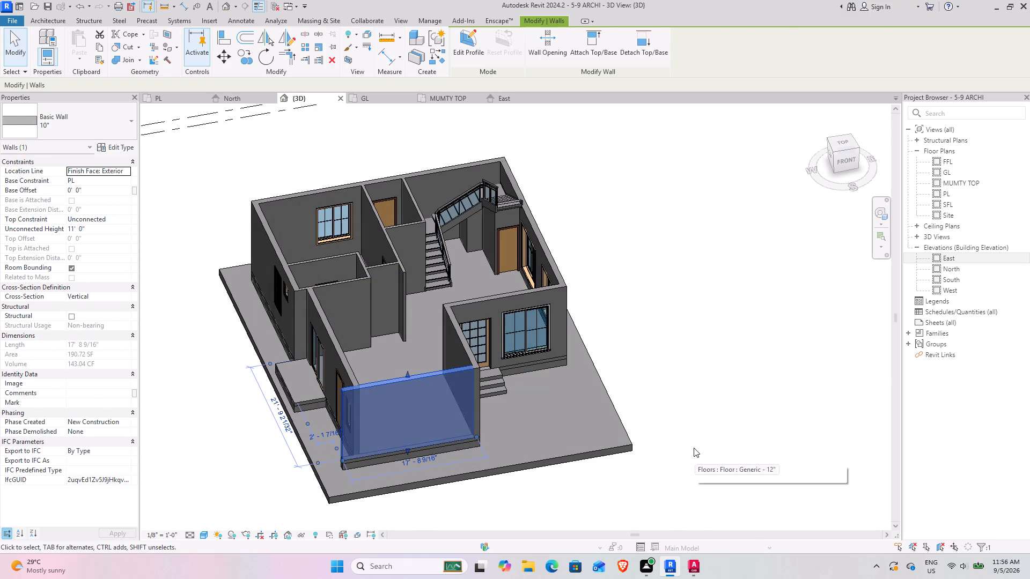
{"action": "left_click", "coordinate": [694, 448]}
Recheck the structure layer of the 10" wall type on the front kitchen wall.
{"action": "left_click", "coordinate": [398, 383]}
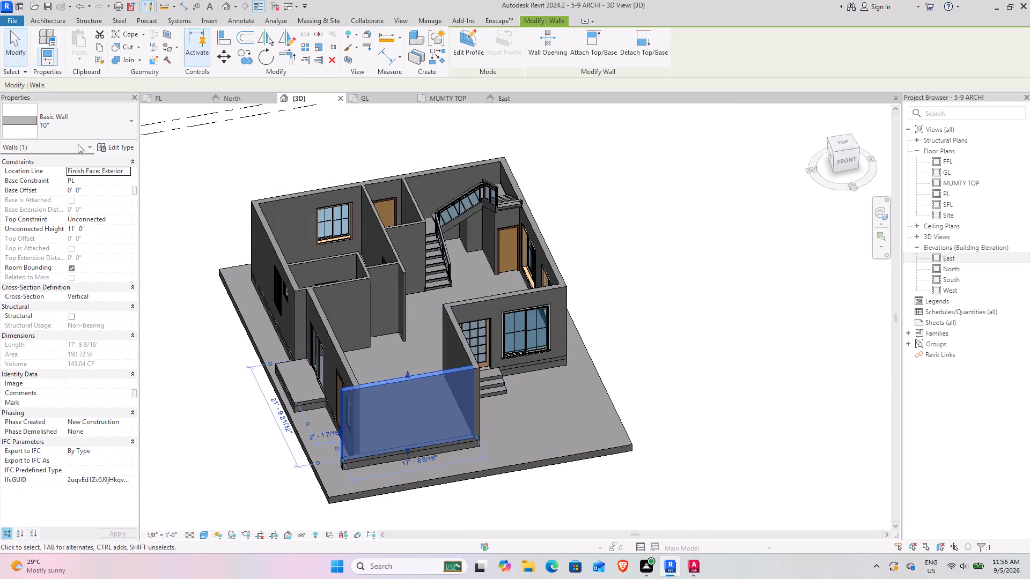
{"action": "left_click", "coordinate": [117, 142]}
{"action": "left_click", "coordinate": [584, 226]}
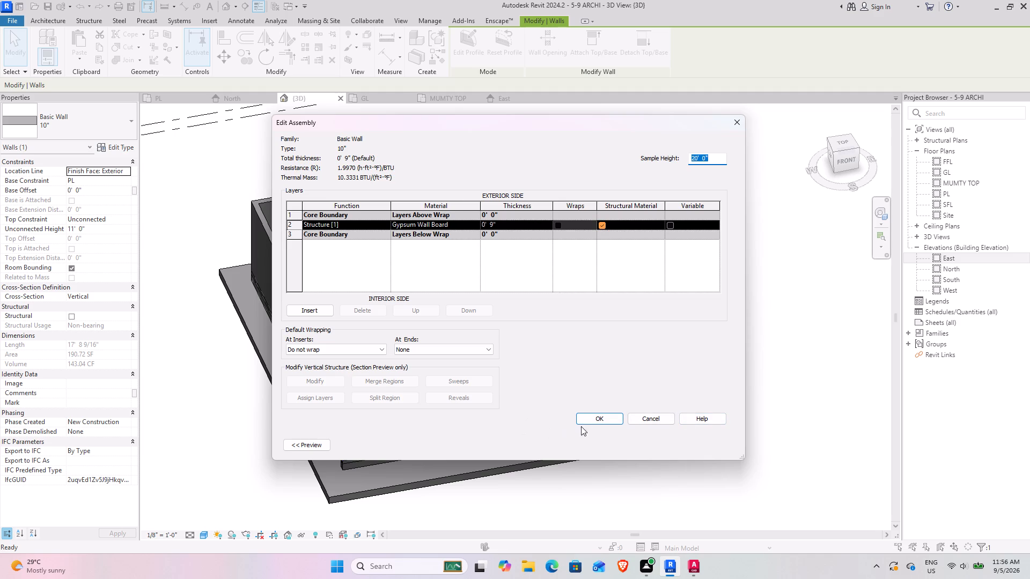
{"action": "left_click", "coordinate": [586, 417]}
{"action": "left_click", "coordinate": [726, 449]}
{"action": "left_click", "coordinate": [617, 442]}
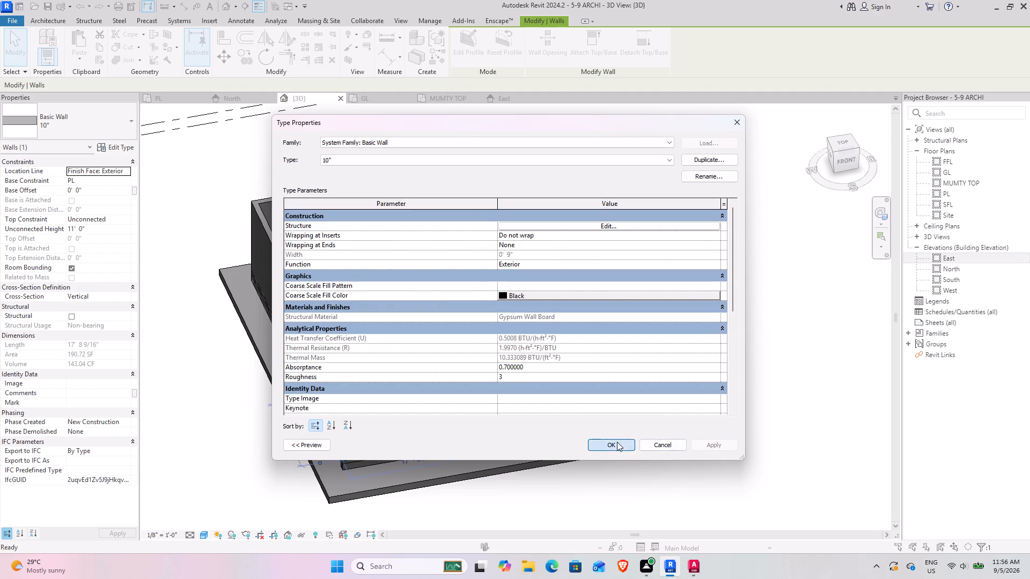
{"action": "left_click", "coordinate": [659, 373]}
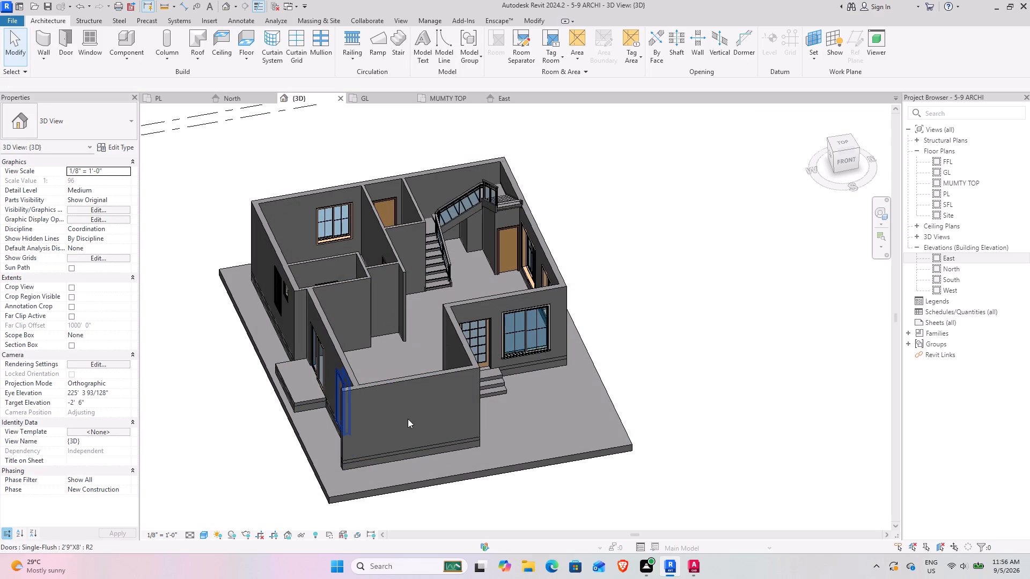
Turn on Use Render Appearance in the shading of the 10" wall type's Gypsum Wall Board material.
{"action": "left_click", "coordinate": [410, 382]}
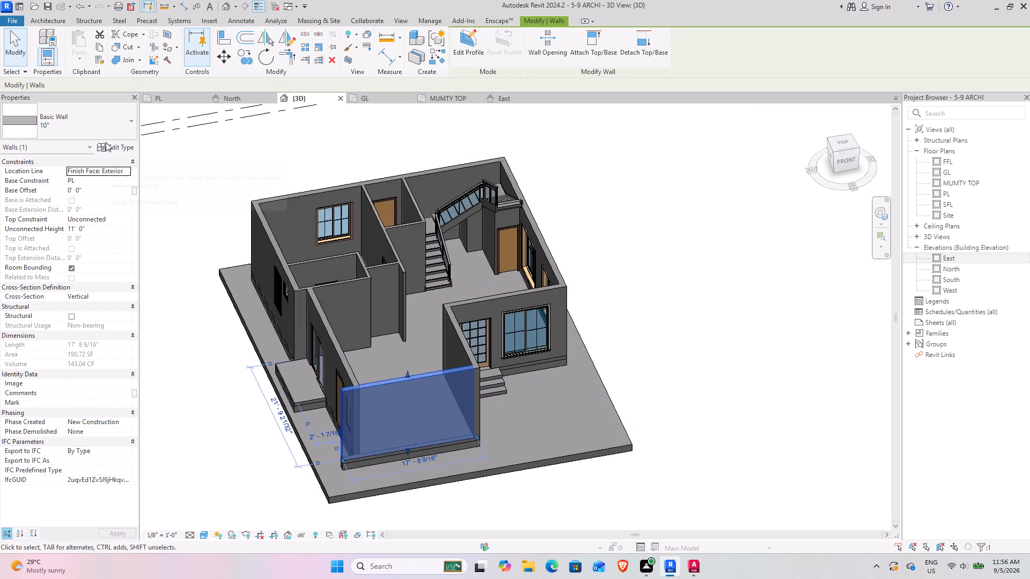
{"action": "left_click", "coordinate": [115, 150]}
{"action": "left_click", "coordinate": [551, 227]}
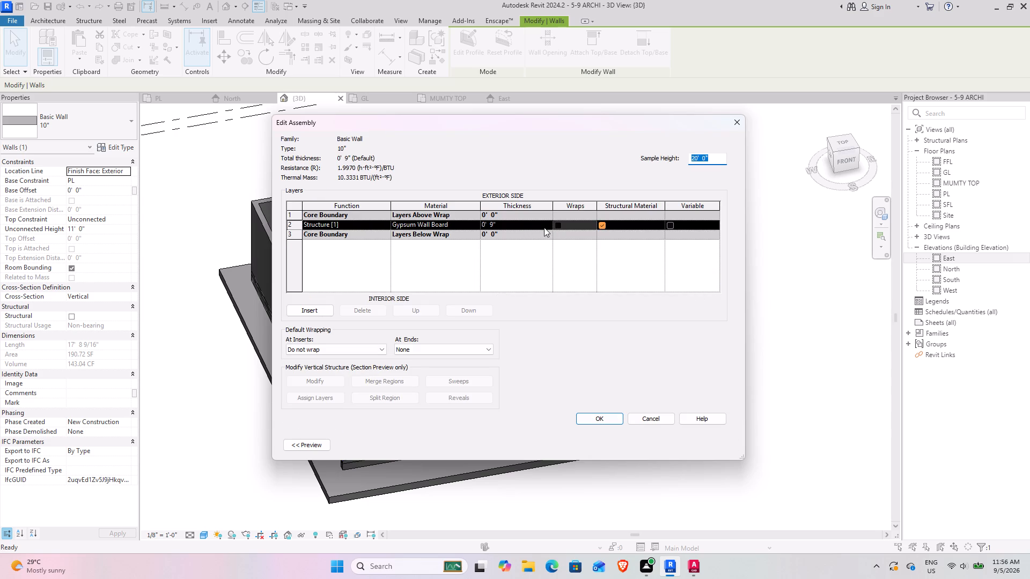
{"action": "left_click", "coordinate": [475, 221]}
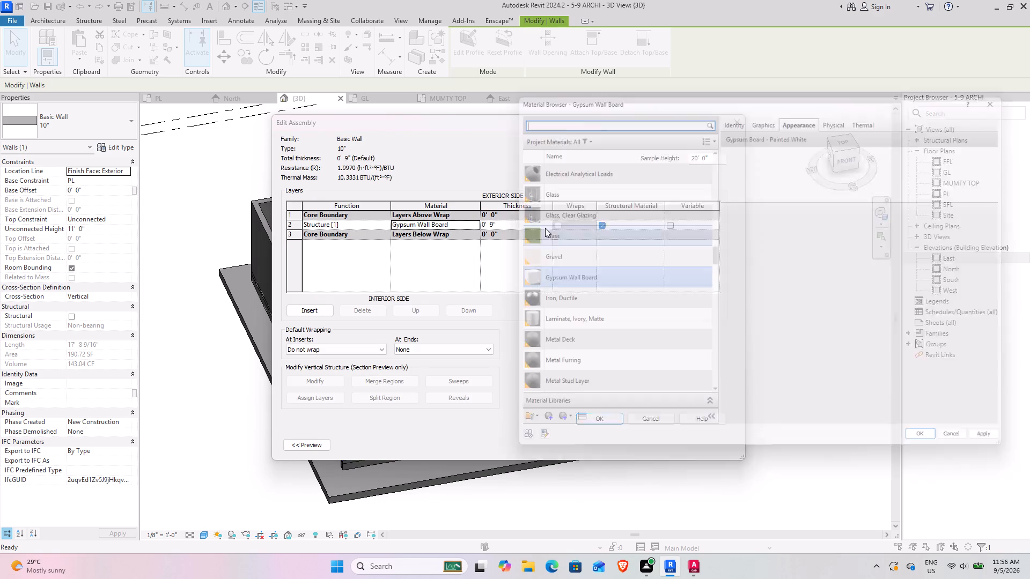
{"action": "left_click", "coordinate": [772, 116]}
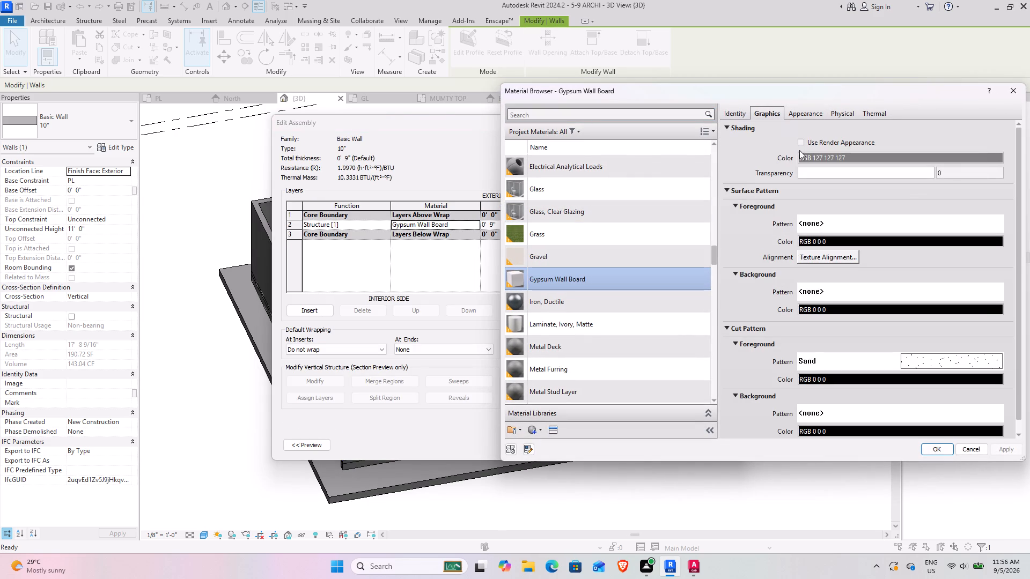
{"action": "left_click", "coordinate": [810, 138]}
{"action": "left_click", "coordinate": [1010, 453]}
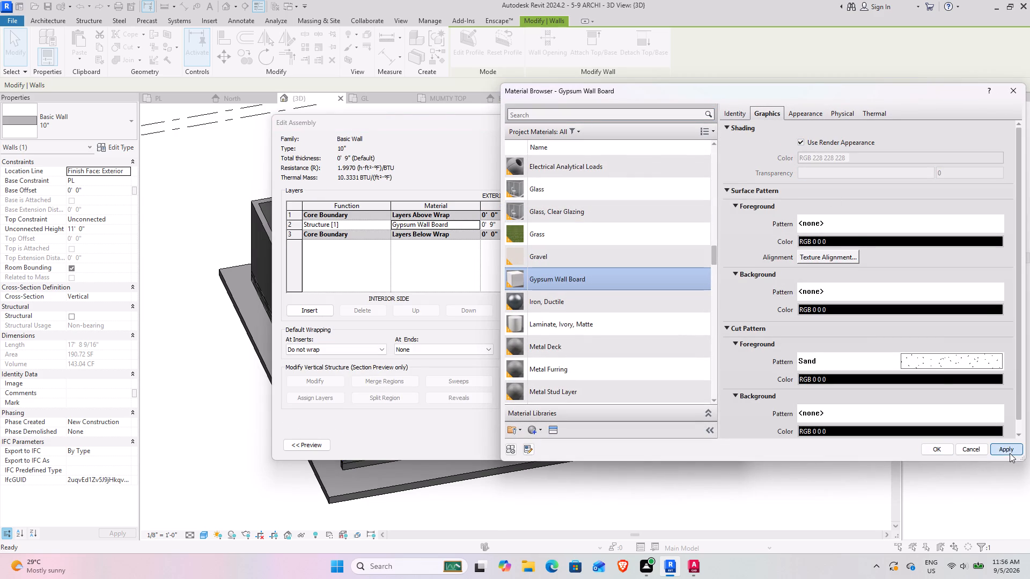
{"action": "left_click", "coordinate": [941, 450]}
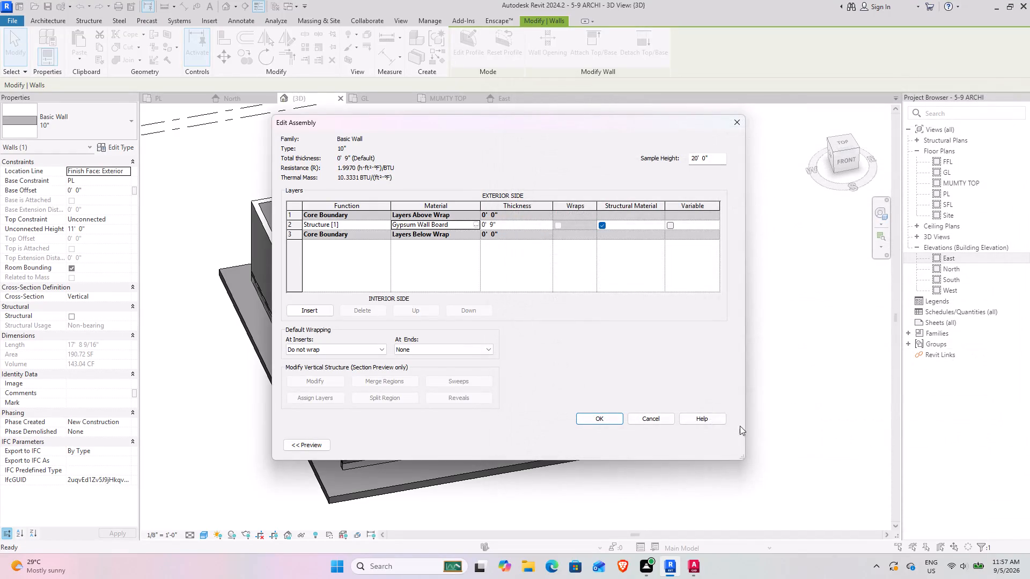
{"action": "left_click_drag", "start_coordinate": [584, 418], "coordinate": [598, 422]}
{"action": "left_click", "coordinate": [717, 448]}
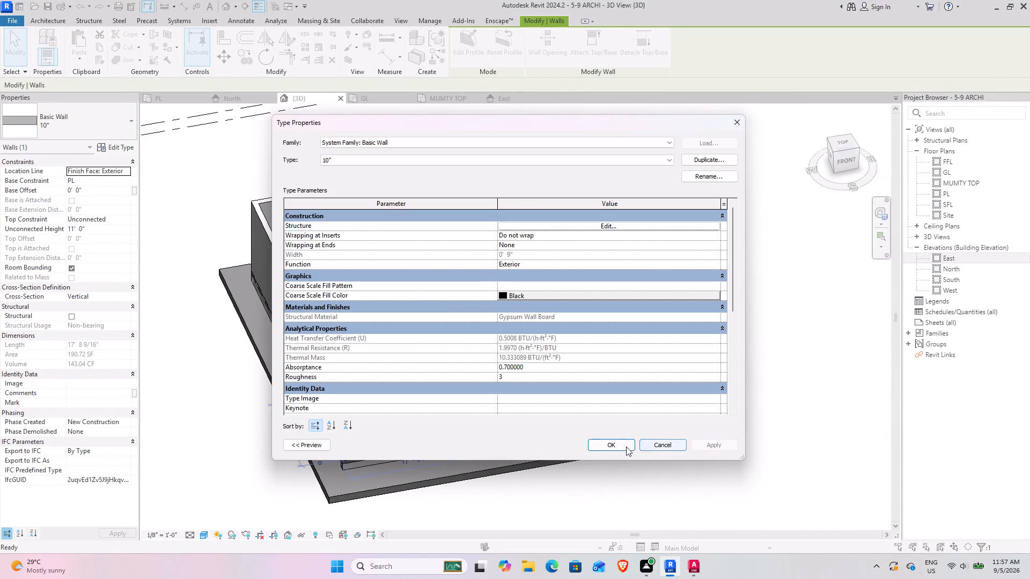
{"action": "left_click", "coordinate": [619, 444]}
{"action": "left_click", "coordinate": [650, 466]}
Examine the 10" walls' new material colour around the exterior and the entrance side of the house in 3D.
{"action": "middle_click_drag", "start_coordinate": [413, 411], "coordinate": [450, 366], "text": "shift"}
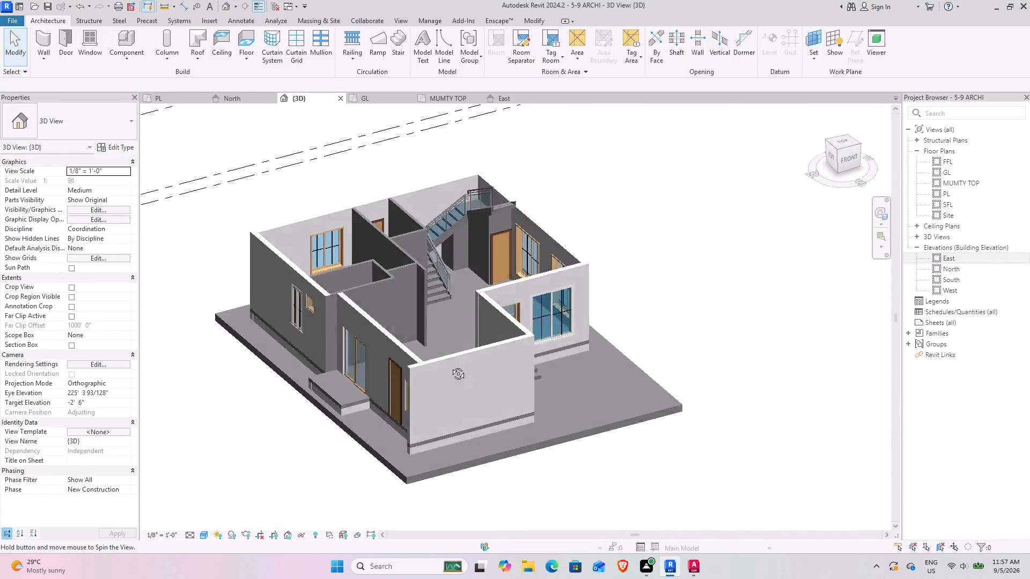
{"action": "middle_click_drag", "start_coordinate": [450, 366], "coordinate": [422, 290], "text": "shift"}
{"action": "middle_click_drag", "start_coordinate": [358, 345], "coordinate": [520, 380], "text": "shift"}
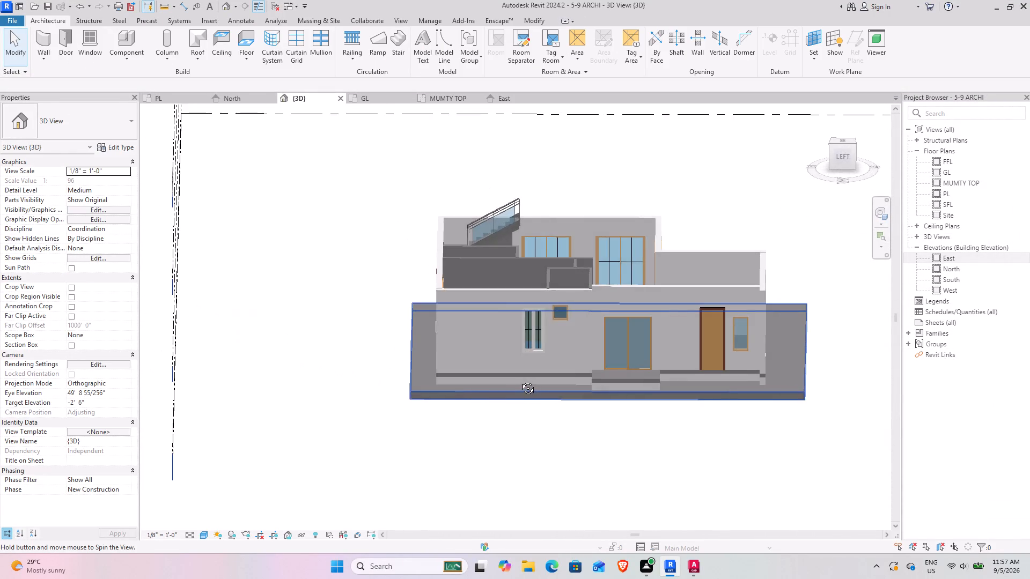
{"action": "middle_click_drag", "start_coordinate": [520, 380], "coordinate": [266, 380], "text": "shift"}
{"action": "middle_click_drag", "start_coordinate": [388, 357], "coordinate": [367, 443], "text": "shift"}
{"action": "scroll", "coordinate": [368, 335], "scroll_direction": "up", "scroll_amount": 7}
{"action": "scroll", "coordinate": [318, 363], "scroll_direction": "up", "scroll_amount": 2}
{"action": "scroll", "coordinate": [373, 322], "scroll_direction": "down", "scroll_amount": 4}
{"action": "middle_click_drag", "start_coordinate": [366, 314], "coordinate": [387, 442]}
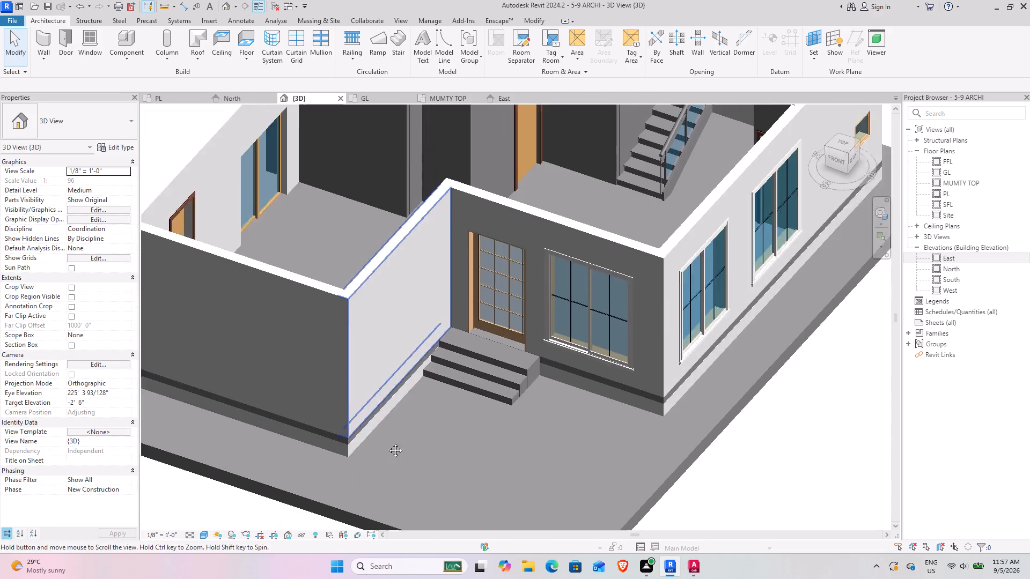
{"action": "middle_click_drag", "start_coordinate": [387, 442], "coordinate": [398, 464]}
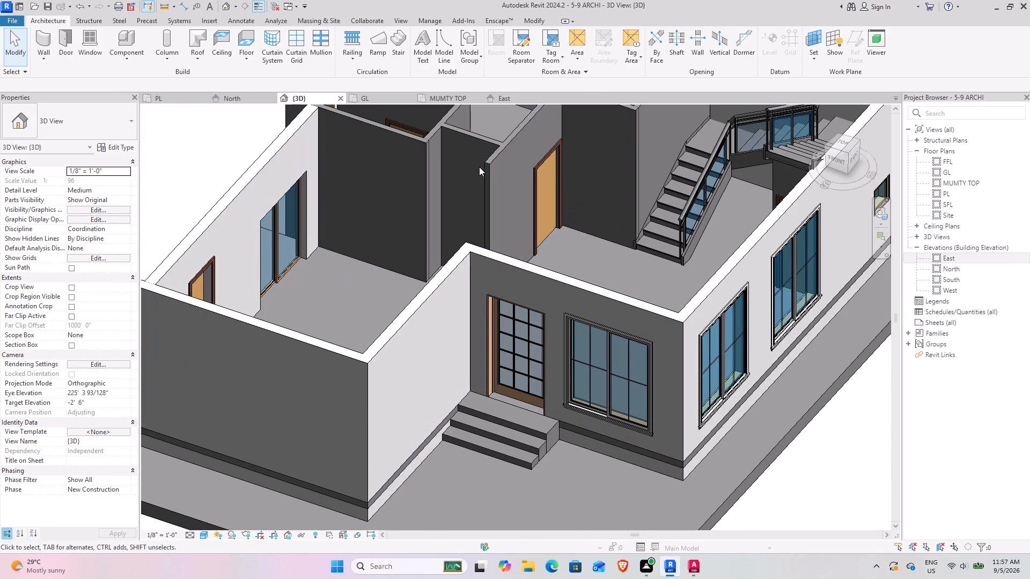
Assign the Gypsum Wall Board material to the structure layer of the 5" Basic Wall type.
{"action": "left_click", "coordinate": [479, 167]}
{"action": "left_click", "coordinate": [491, 164]}
{"action": "left_click", "coordinate": [118, 144]}
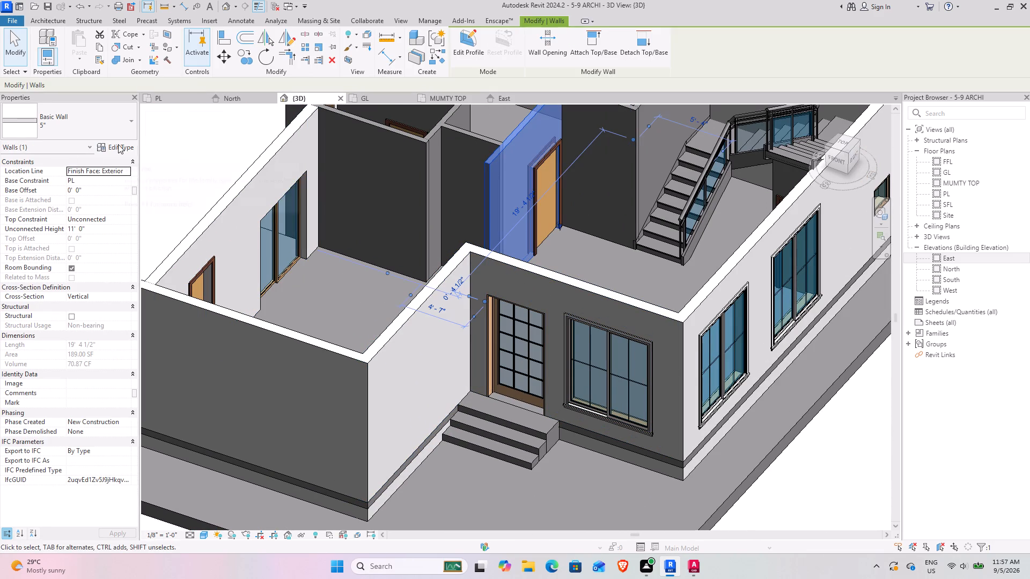
{"action": "left_click", "coordinate": [593, 222]}
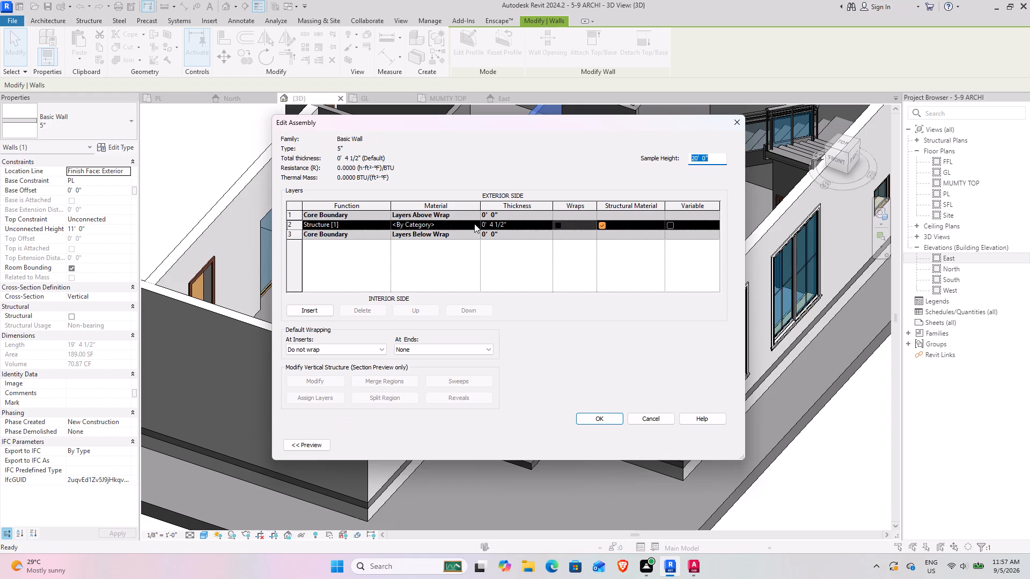
{"action": "left_click", "coordinate": [474, 224]}
{"action": "left_click", "coordinate": [944, 449]}
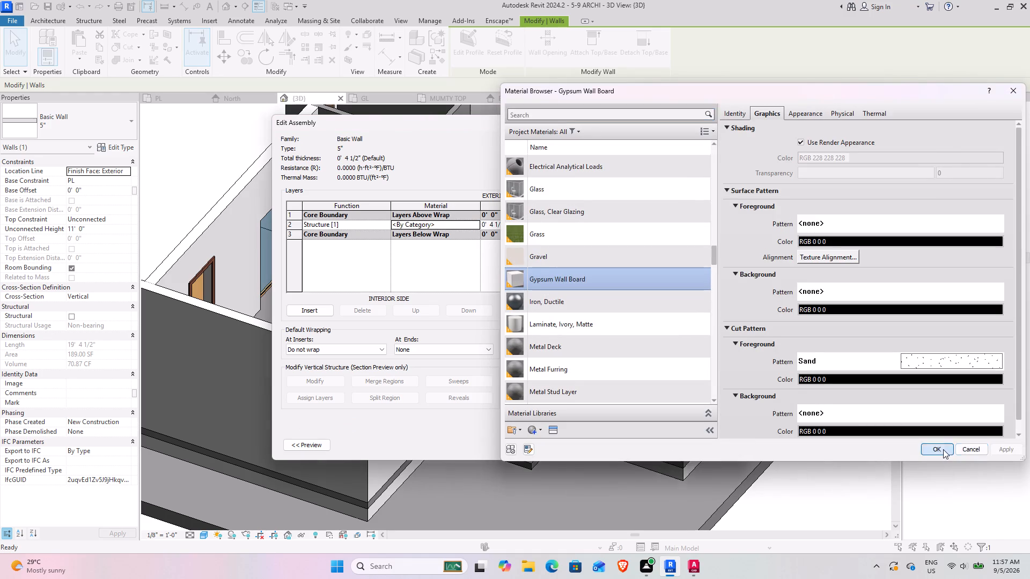
{"action": "left_click", "coordinate": [589, 415]}
{"action": "left_click", "coordinate": [705, 442]}
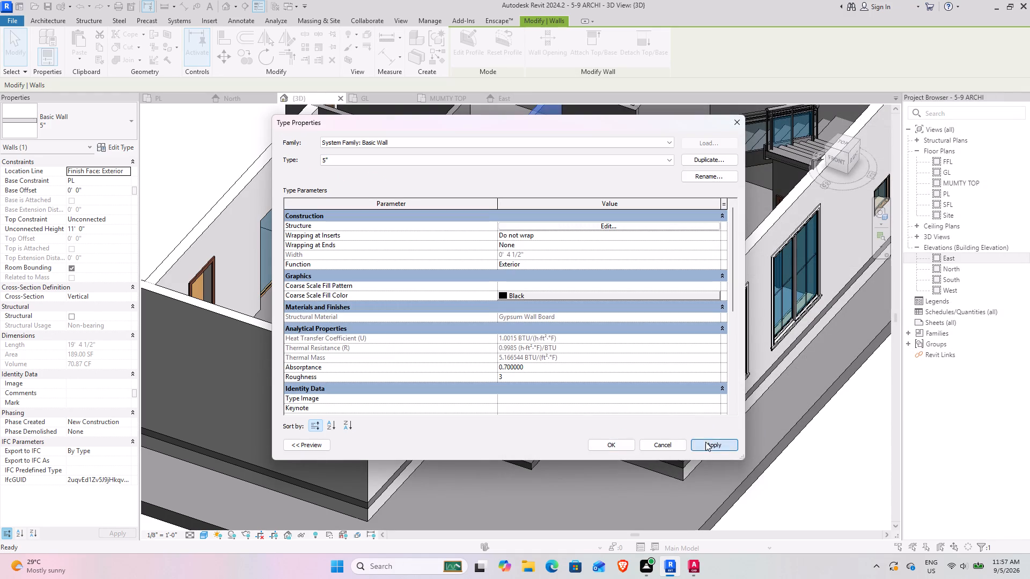
{"action": "left_click", "coordinate": [617, 446]}
{"action": "left_click", "coordinate": [810, 492]}
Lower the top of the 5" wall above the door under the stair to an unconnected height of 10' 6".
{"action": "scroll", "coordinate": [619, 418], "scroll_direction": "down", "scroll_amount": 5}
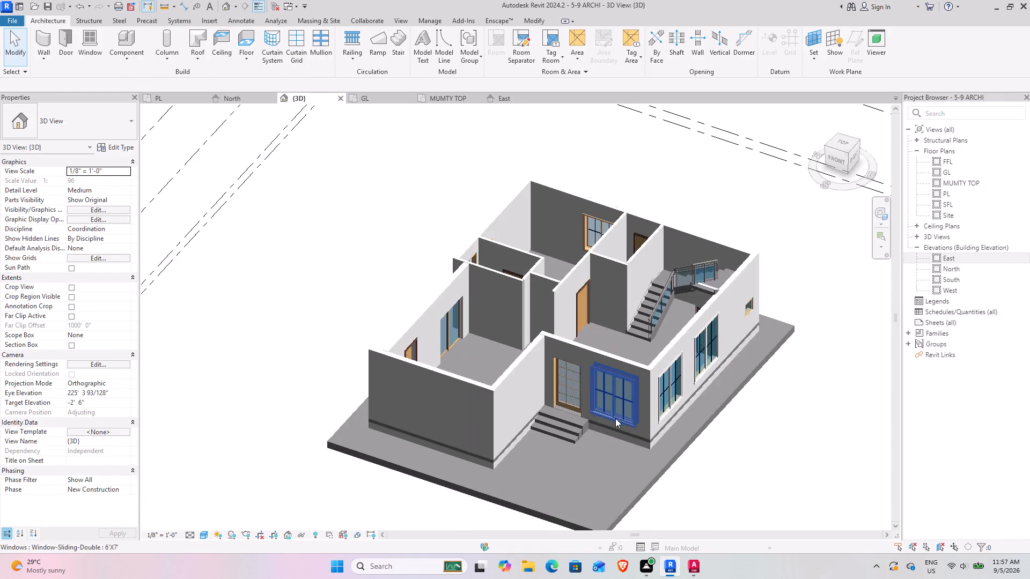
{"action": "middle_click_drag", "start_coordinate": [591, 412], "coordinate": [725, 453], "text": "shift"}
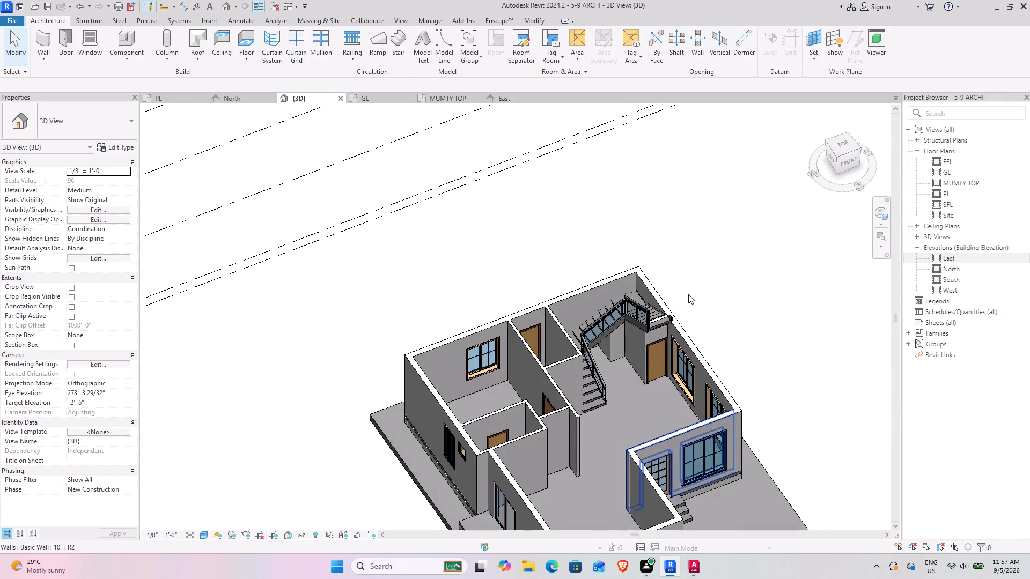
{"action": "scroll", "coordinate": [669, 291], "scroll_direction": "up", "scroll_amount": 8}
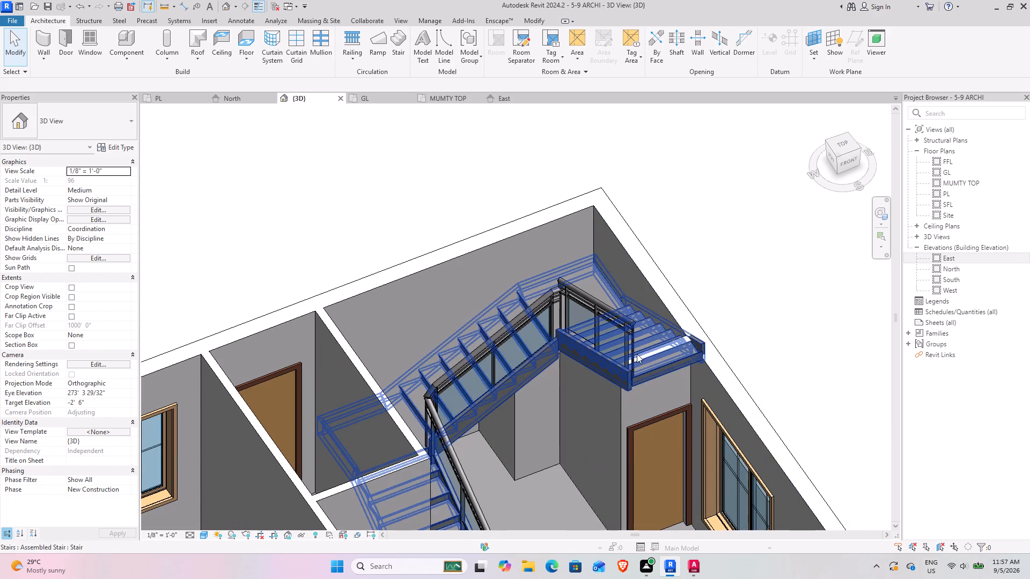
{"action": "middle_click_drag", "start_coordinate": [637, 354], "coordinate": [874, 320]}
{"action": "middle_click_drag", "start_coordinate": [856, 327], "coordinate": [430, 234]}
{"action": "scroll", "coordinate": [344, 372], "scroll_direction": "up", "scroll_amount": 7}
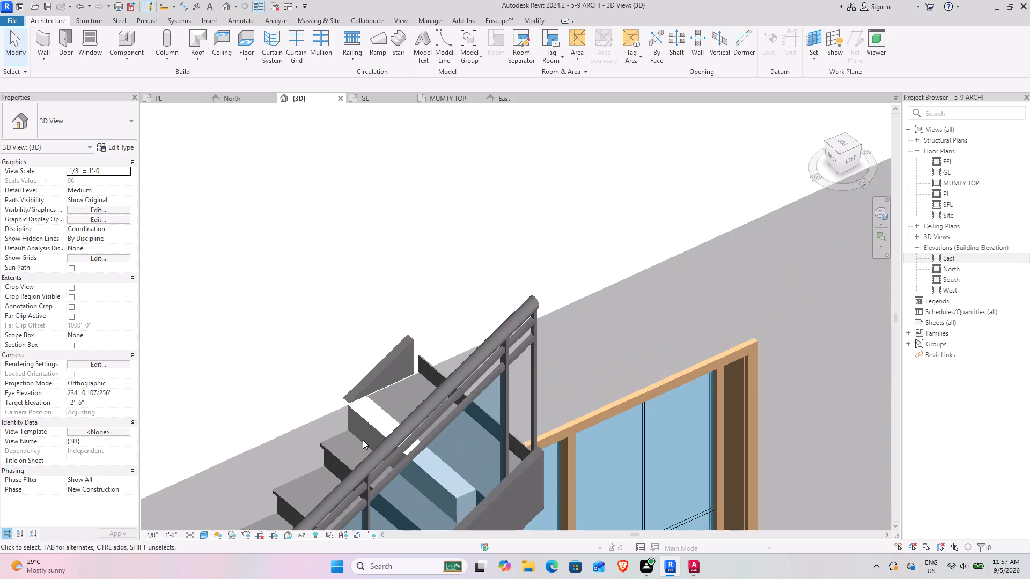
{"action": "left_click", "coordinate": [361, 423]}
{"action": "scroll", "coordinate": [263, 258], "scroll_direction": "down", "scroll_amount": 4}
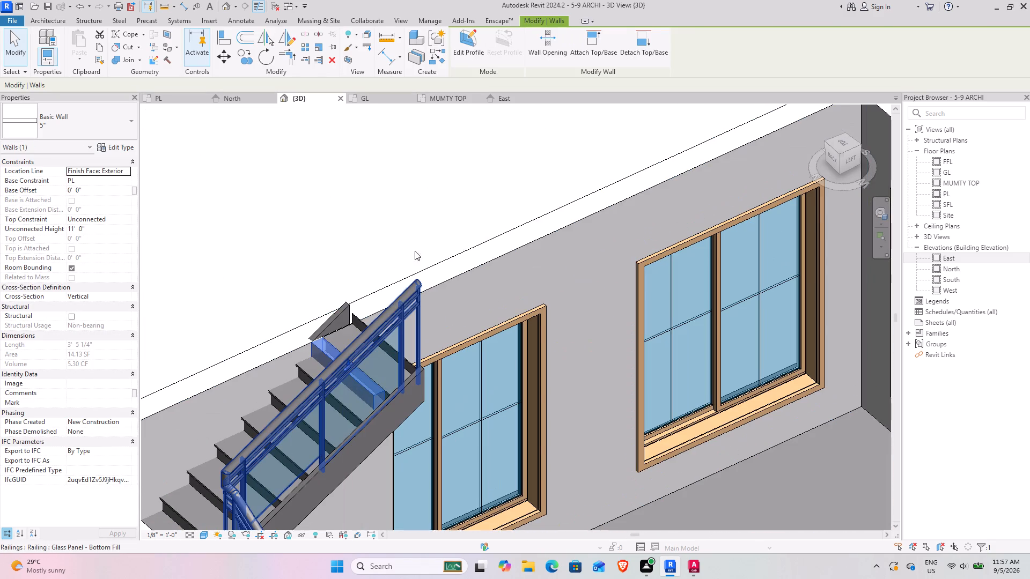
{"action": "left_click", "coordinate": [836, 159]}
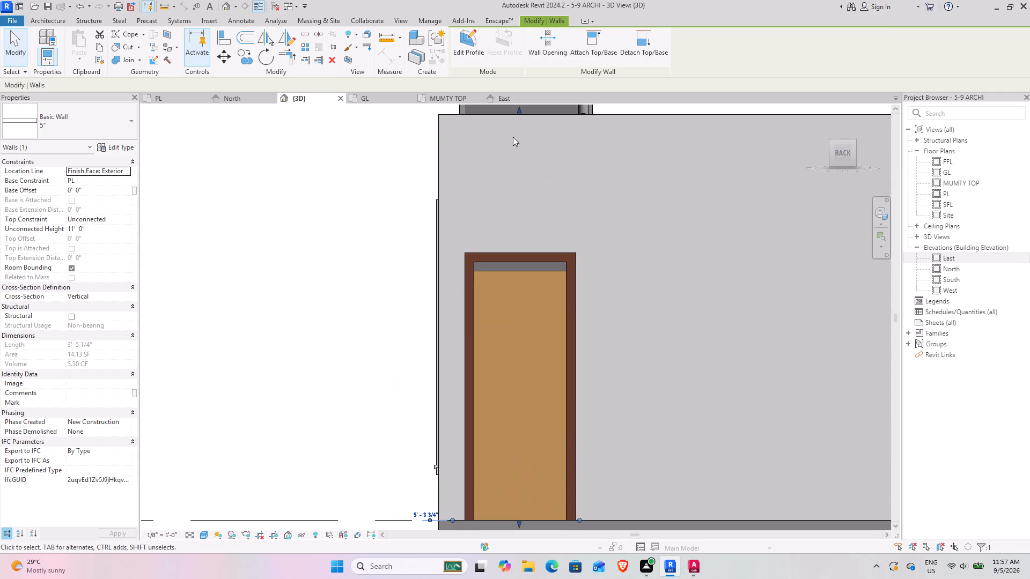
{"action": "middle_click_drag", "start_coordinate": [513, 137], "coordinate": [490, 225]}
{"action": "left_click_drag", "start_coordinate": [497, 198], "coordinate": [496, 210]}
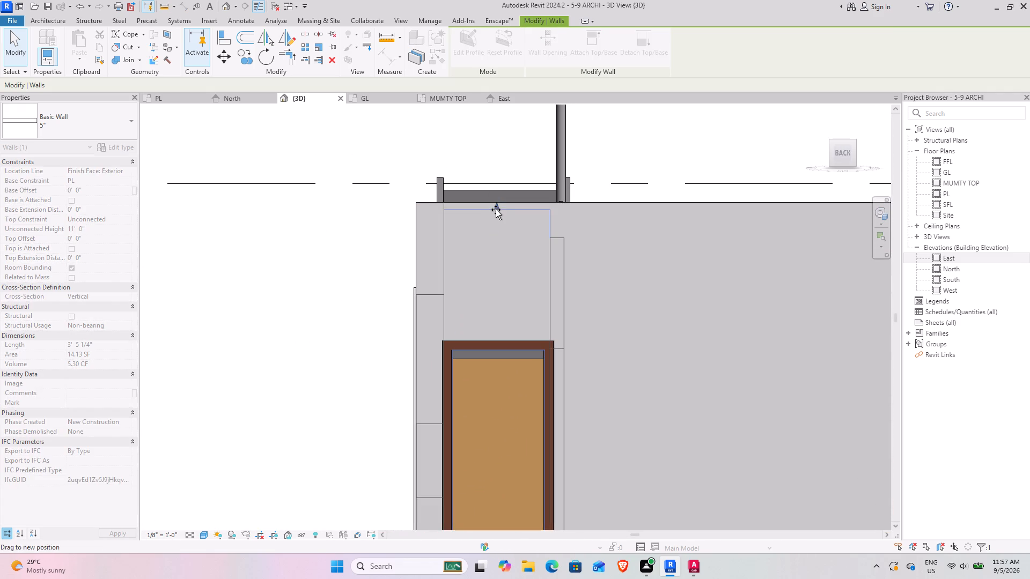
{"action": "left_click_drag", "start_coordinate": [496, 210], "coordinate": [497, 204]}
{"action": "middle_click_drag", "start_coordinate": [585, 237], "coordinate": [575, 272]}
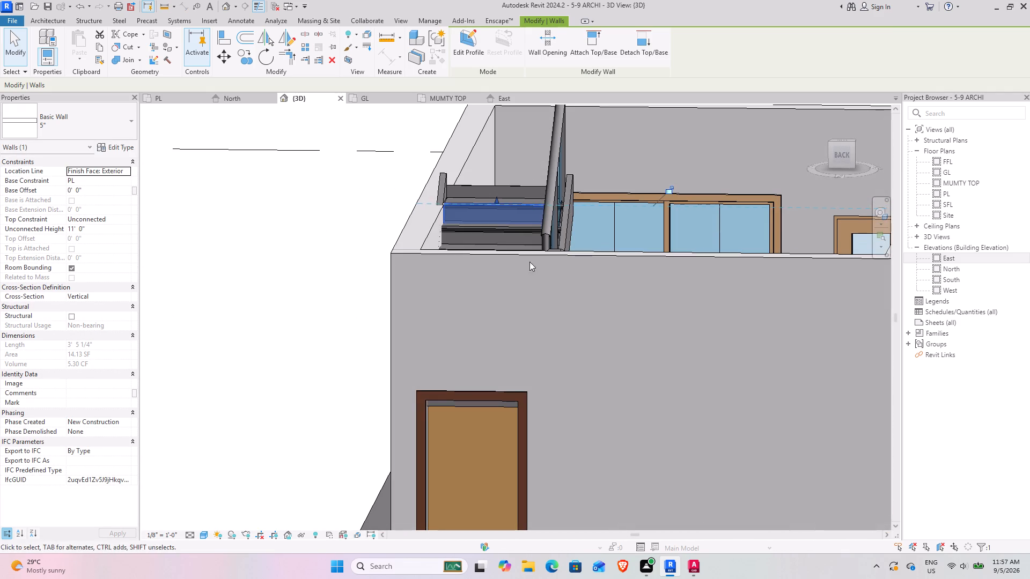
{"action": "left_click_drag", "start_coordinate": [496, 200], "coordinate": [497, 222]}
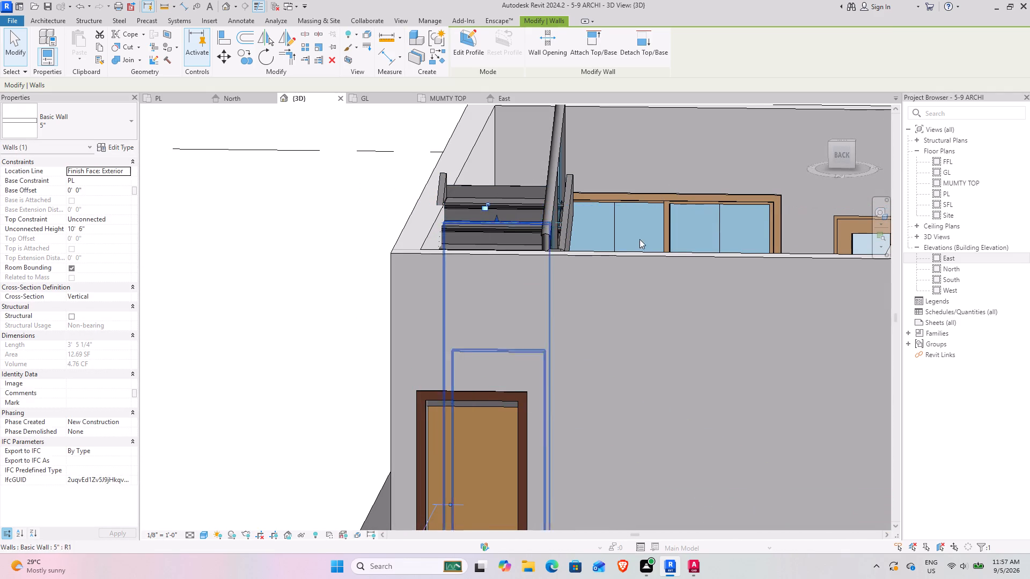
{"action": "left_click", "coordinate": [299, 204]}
Examine how the 5" walls under the stair meet the upper flight from several angles in 3D.
{"action": "middle_click_drag", "start_coordinate": [526, 221], "coordinate": [159, 259], "text": "shift"}
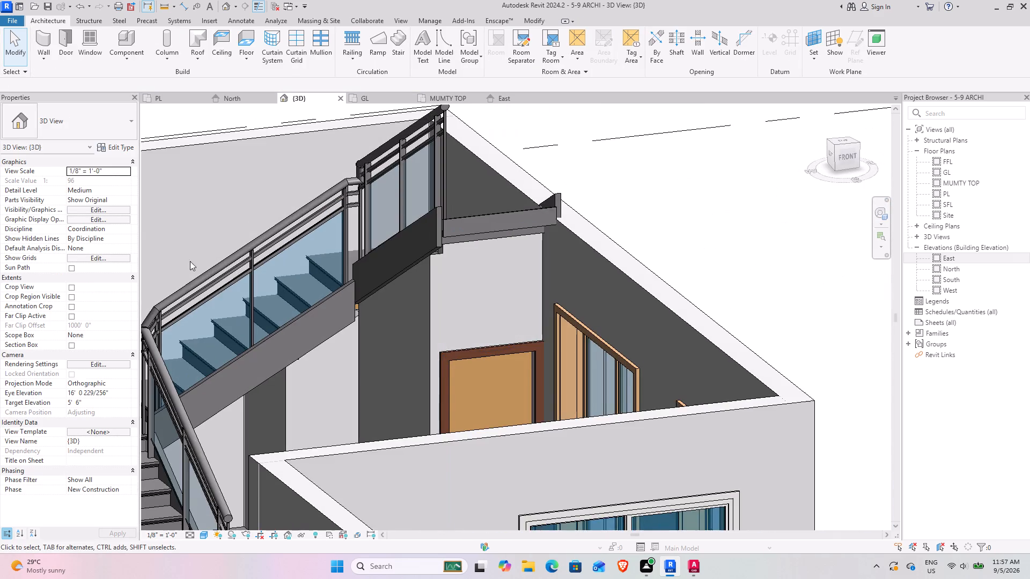
{"action": "scroll", "coordinate": [488, 261], "scroll_direction": "down", "scroll_amount": 4}
{"action": "middle_click_drag", "start_coordinate": [536, 283], "coordinate": [771, 417], "text": "shift"}
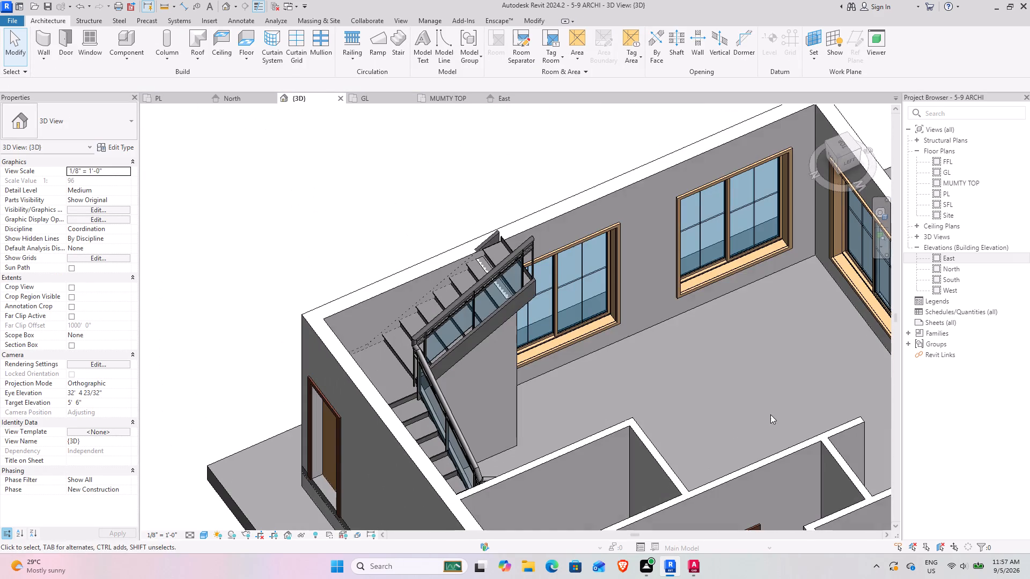
{"action": "middle_click_drag", "start_coordinate": [576, 358], "coordinate": [703, 342], "text": "shift"}
{"action": "middle_click_drag", "start_coordinate": [587, 296], "coordinate": [446, 296]}
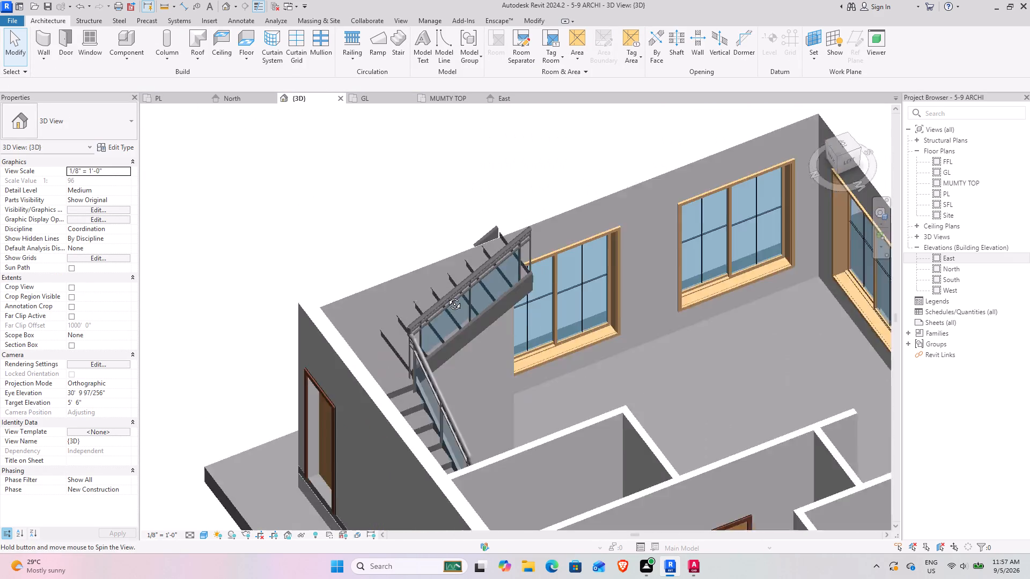
{"action": "middle_click_drag", "start_coordinate": [446, 296], "coordinate": [437, 296]}
{"action": "middle_click_drag", "start_coordinate": [494, 329], "coordinate": [362, 308], "text": "shift"}
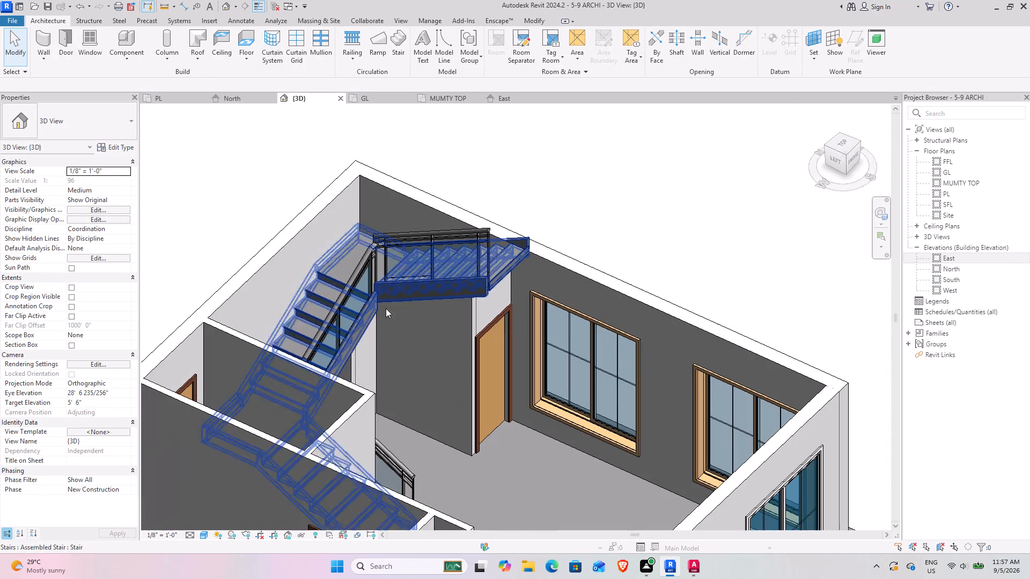
{"action": "key", "text": "Tab"}
{"action": "left_click", "coordinate": [475, 319]}
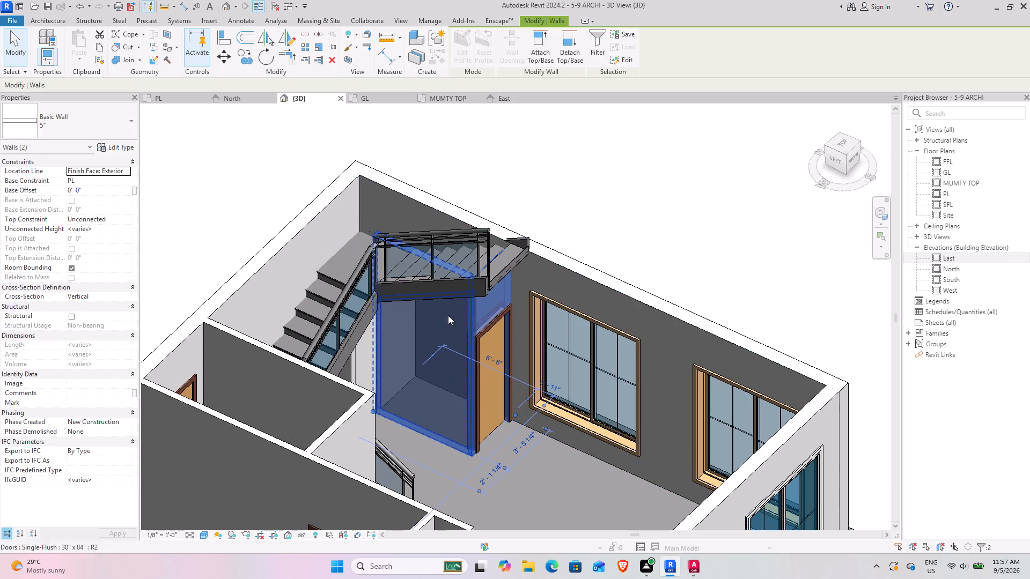
{"action": "left_click", "coordinate": [613, 238]}
{"action": "middle_click_drag", "start_coordinate": [513, 320], "coordinate": [418, 321], "text": "shift"}
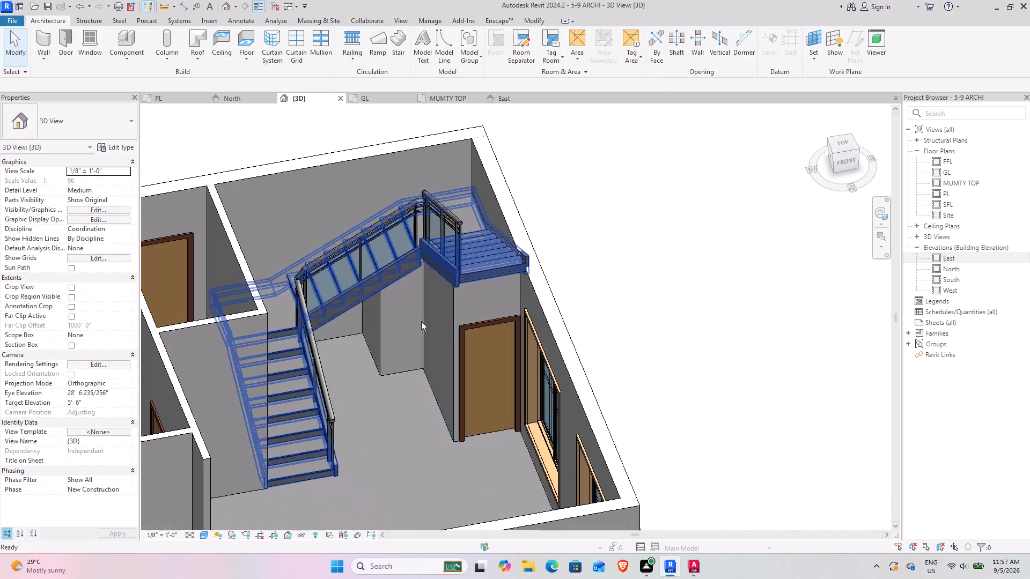
Adjust the top of the 5" wall above the under-stair door to an unconnected height of 10' 4".
{"action": "left_click", "coordinate": [518, 291]}
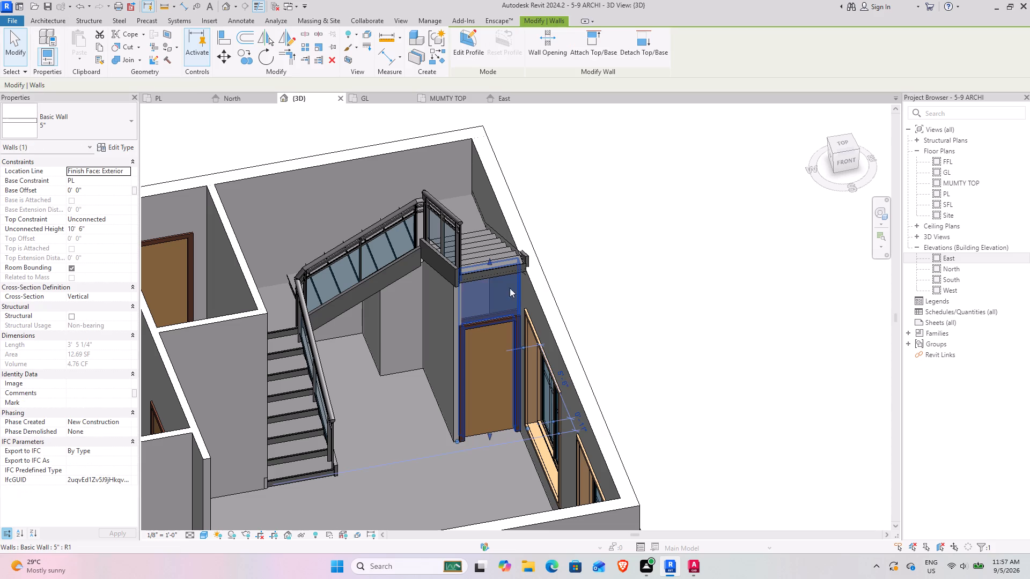
{"action": "left_click_drag", "start_coordinate": [492, 263], "coordinate": [491, 272]}
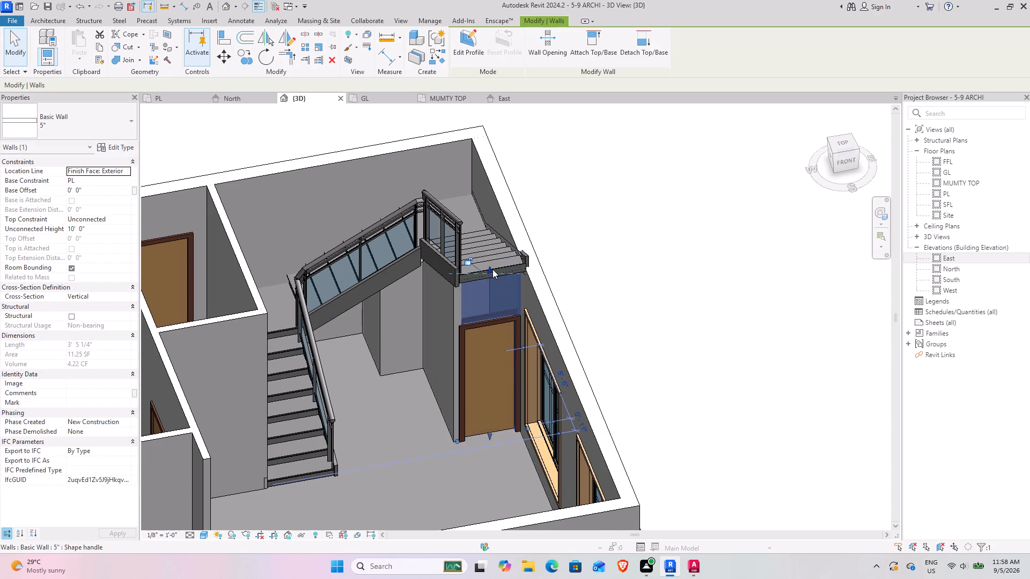
{"action": "middle_click_drag", "start_coordinate": [518, 337], "coordinate": [526, 213]}
{"action": "middle_click_drag", "start_coordinate": [511, 270], "coordinate": [484, 264], "text": "shift"}
{"action": "left_click_drag", "start_coordinate": [489, 245], "coordinate": [489, 240]}
{"action": "middle_click_drag", "start_coordinate": [460, 279], "coordinate": [766, 415], "text": "shift"}
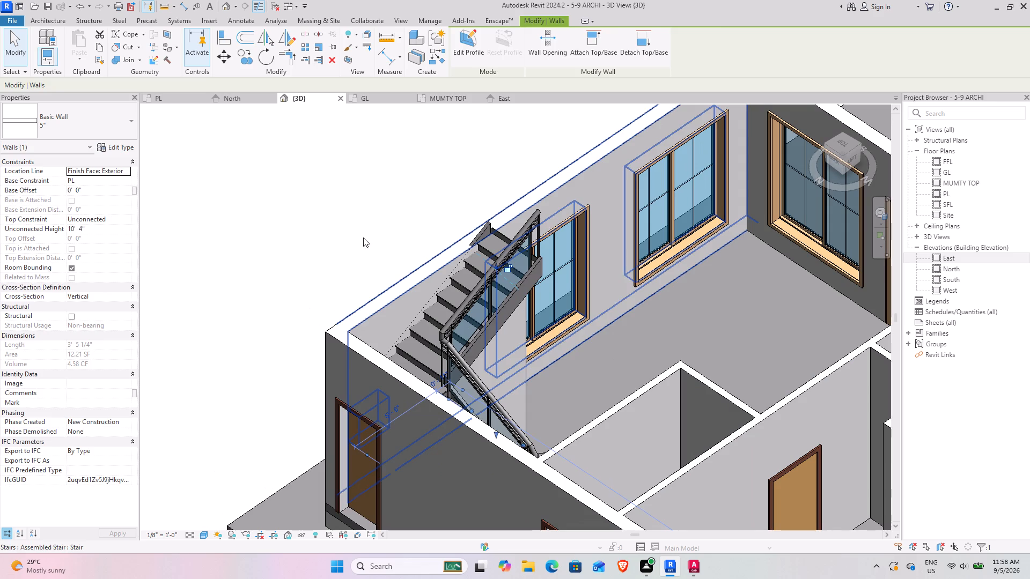
{"action": "left_click", "coordinate": [363, 237]}
Examine the stair, the wall beneath it and the whole ground floor in 3D.
{"action": "middle_click_drag", "start_coordinate": [491, 275], "coordinate": [219, 216], "text": "shift"}
{"action": "middle_click_drag", "start_coordinate": [462, 294], "coordinate": [405, 197], "text": "shift"}
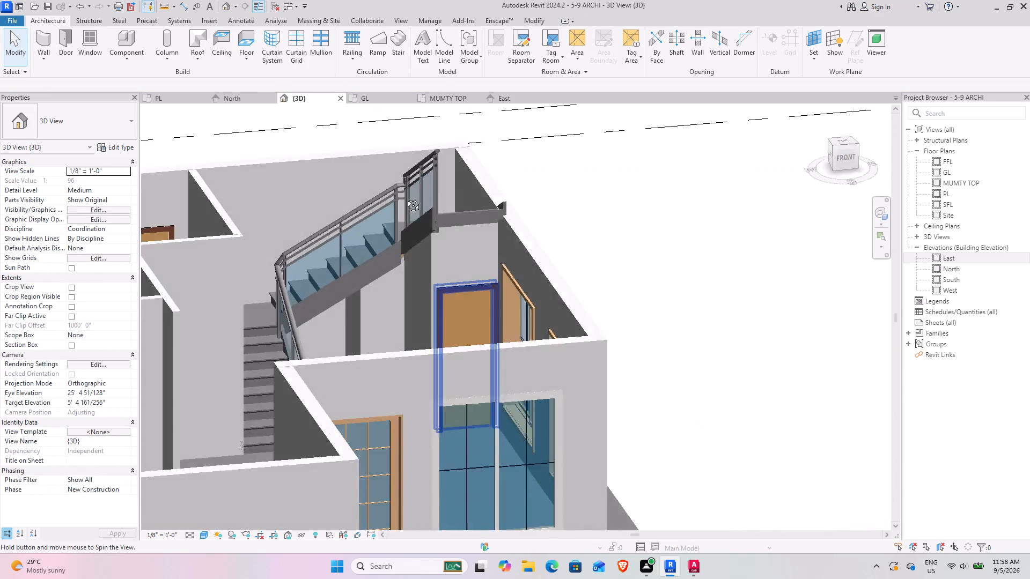
{"action": "middle_click_drag", "start_coordinate": [405, 197], "coordinate": [391, 164], "text": "shift"}
{"action": "middle_click_drag", "start_coordinate": [406, 222], "coordinate": [572, 344], "text": "shift"}
{"action": "scroll", "coordinate": [542, 336], "scroll_direction": "down", "scroll_amount": 5}
{"action": "middle_click_drag", "start_coordinate": [526, 359], "coordinate": [395, 375], "text": "shift"}
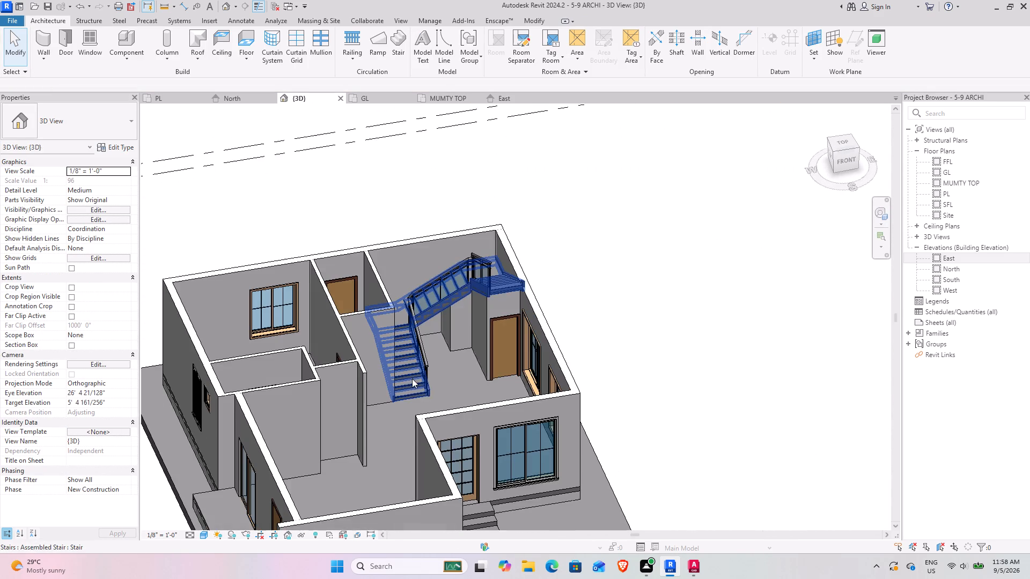
{"action": "middle_click_drag", "start_coordinate": [410, 377], "coordinate": [511, 265]}
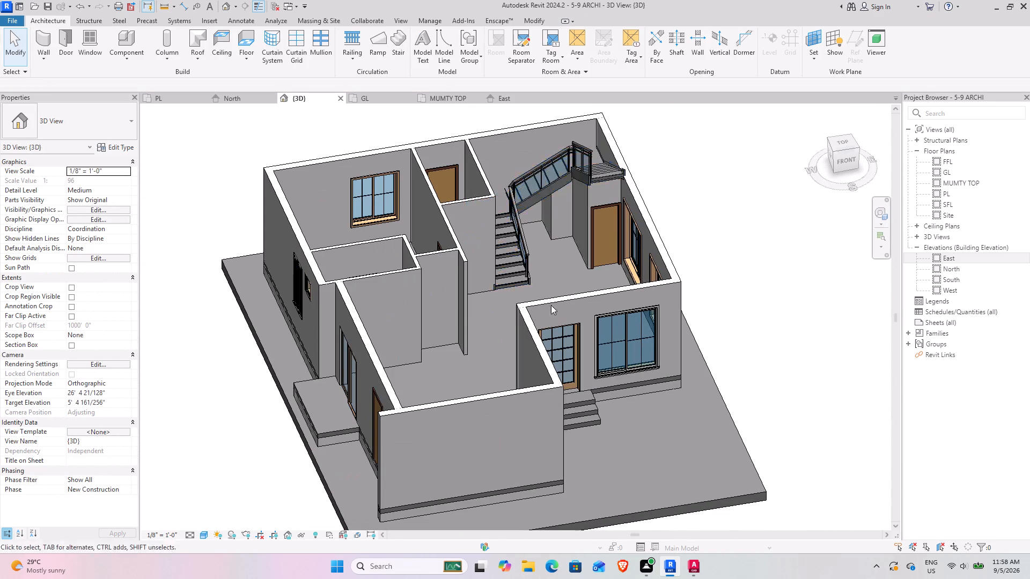
Switch to AutoCAD and check the north and west elevations of the house, returning to Revit.
{"action": "left_click", "coordinate": [693, 576]}
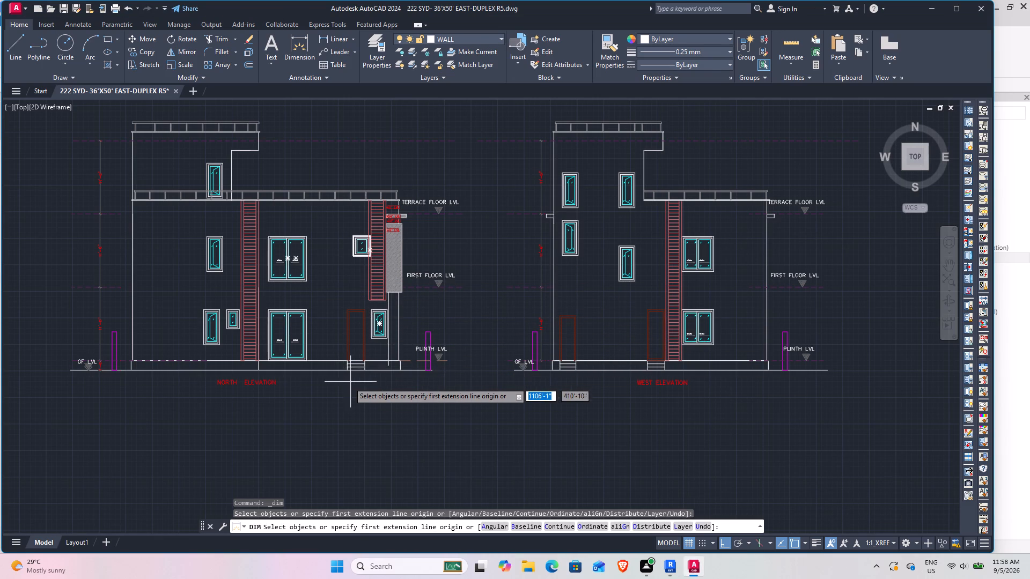
{"action": "scroll", "coordinate": [348, 385], "scroll_direction": "up", "scroll_amount": 3}
{"action": "scroll", "coordinate": [350, 370], "scroll_direction": "down", "scroll_amount": 3}
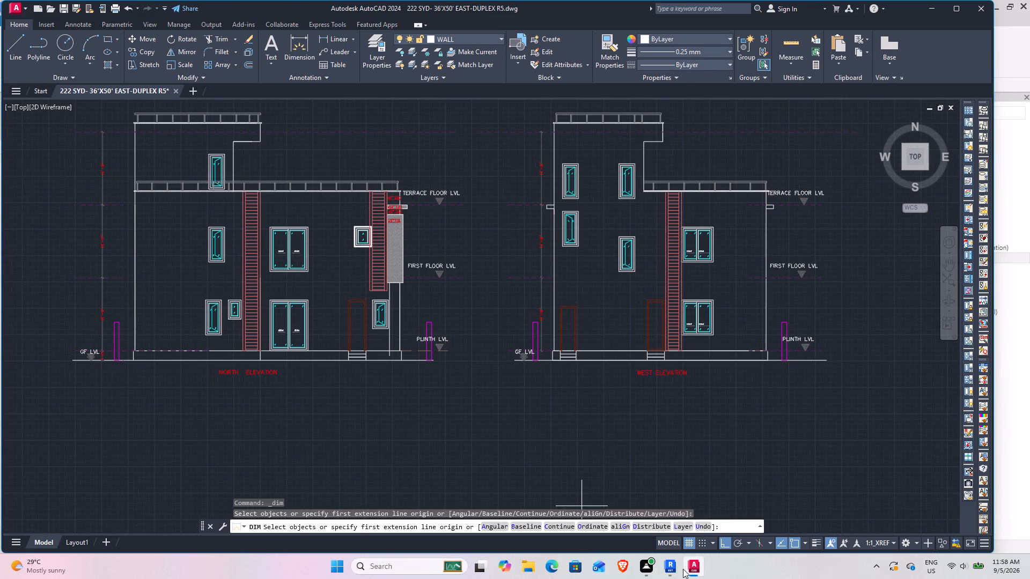
{"action": "left_click", "coordinate": [675, 561]}
In the GL floor plan, copy the parking entrance steps to the outer face of the kitchen wall at the utility door.
{"action": "left_click", "coordinate": [172, 96]}
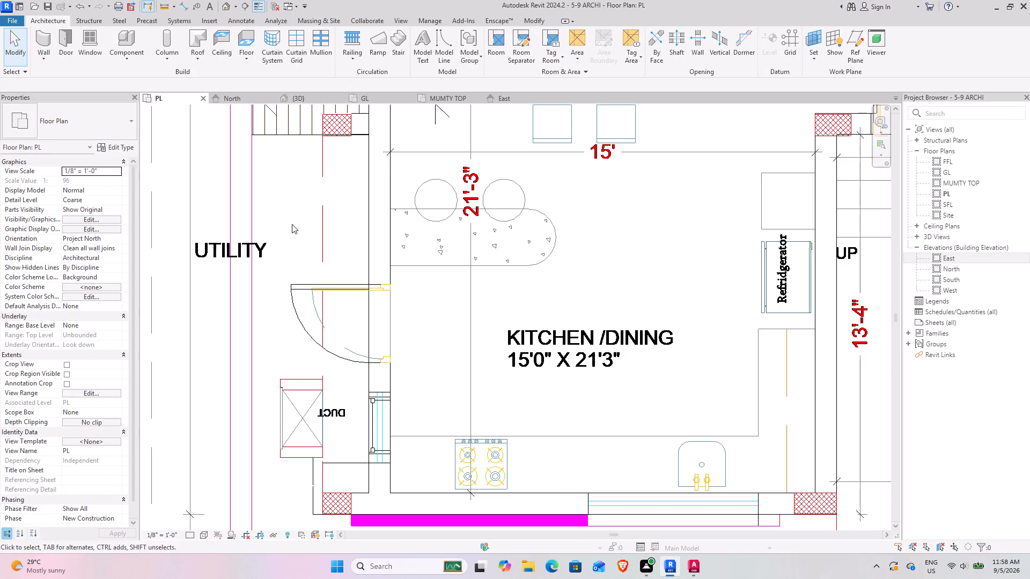
{"action": "scroll", "coordinate": [444, 331], "scroll_direction": "down", "scroll_amount": 5}
{"action": "middle_click_drag", "start_coordinate": [636, 402], "coordinate": [437, 263]}
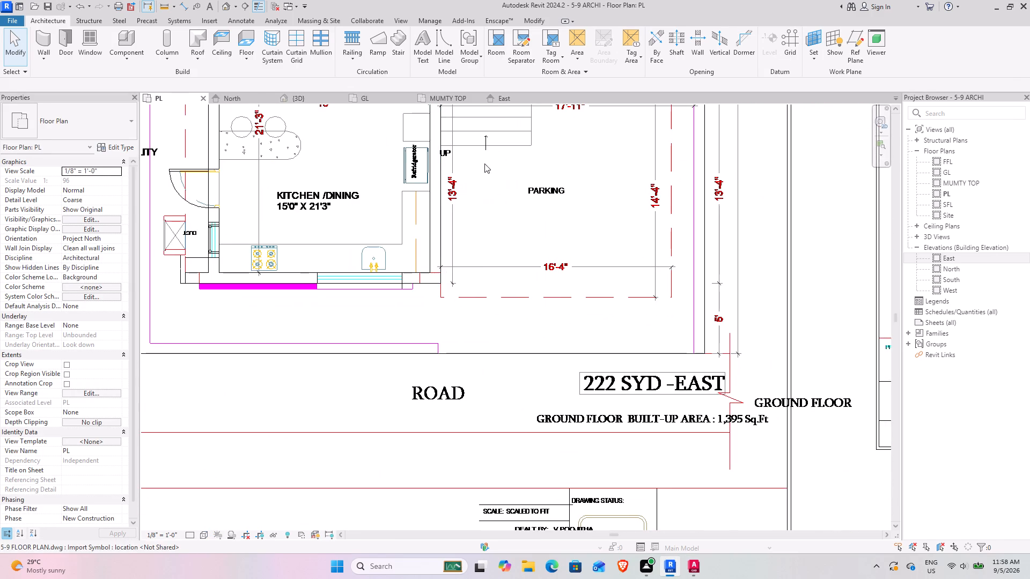
{"action": "middle_click_drag", "start_coordinate": [506, 211], "coordinate": [537, 338]}
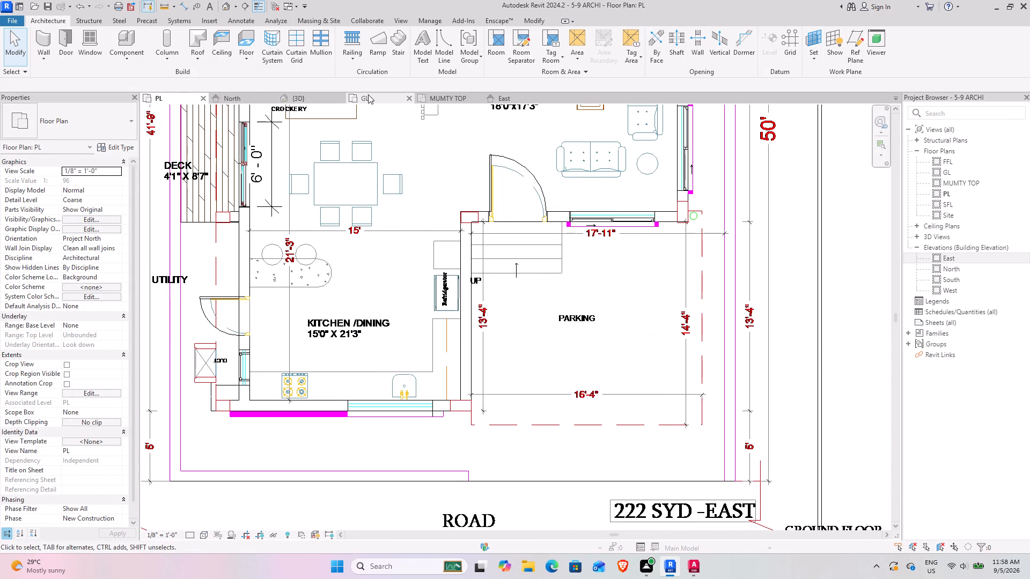
{"action": "left_click", "coordinate": [372, 94]}
{"action": "scroll", "coordinate": [577, 271], "scroll_direction": "down", "scroll_amount": 5}
{"action": "middle_click_drag", "start_coordinate": [676, 358], "coordinate": [366, 225]}
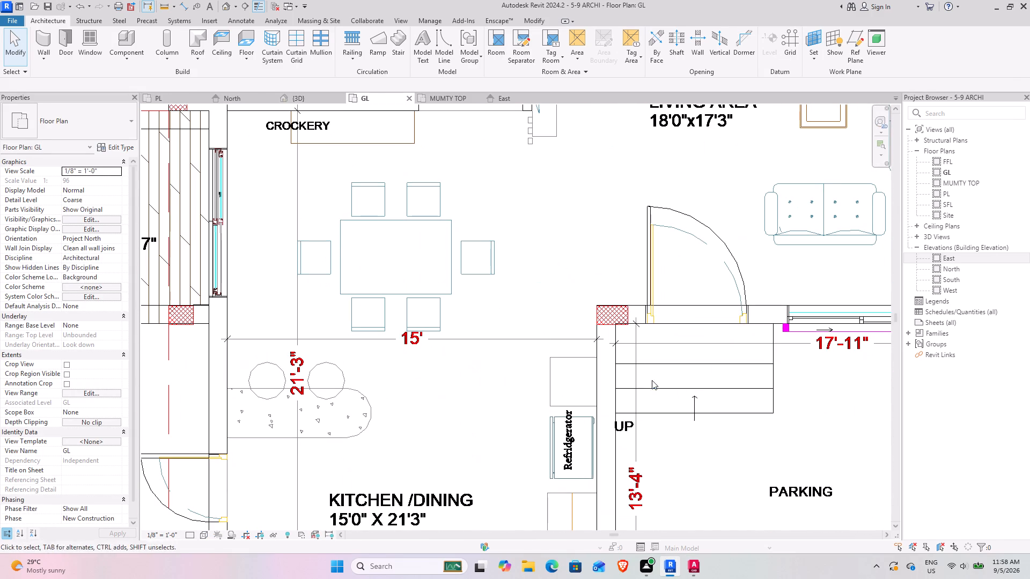
{"action": "left_click", "coordinate": [689, 389]}
{"action": "scroll", "coordinate": [392, 268], "scroll_direction": "down", "scroll_amount": 3}
{"action": "middle_click_drag", "start_coordinate": [396, 269], "coordinate": [546, 270]}
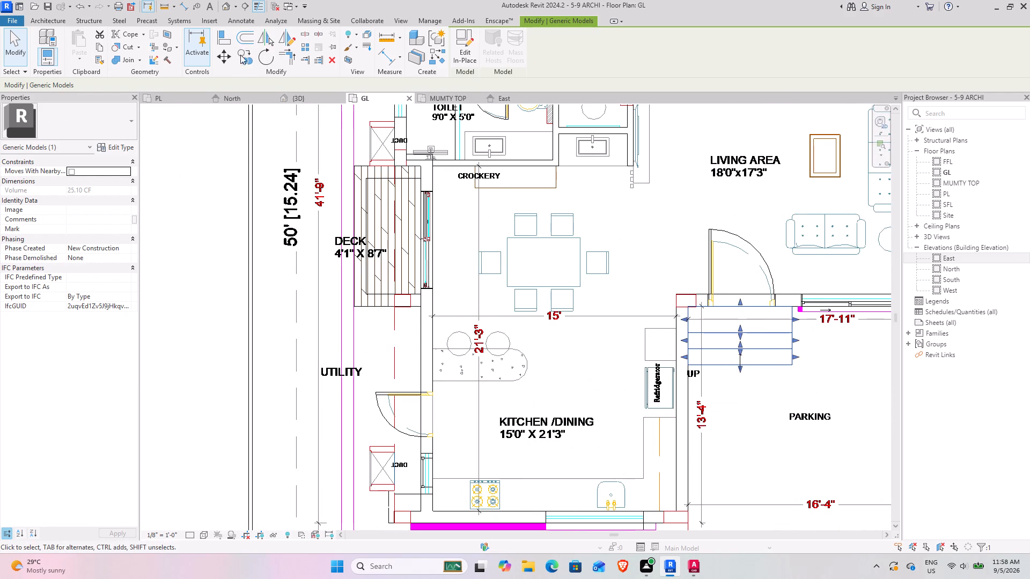
{"action": "left_click", "coordinate": [244, 61]}
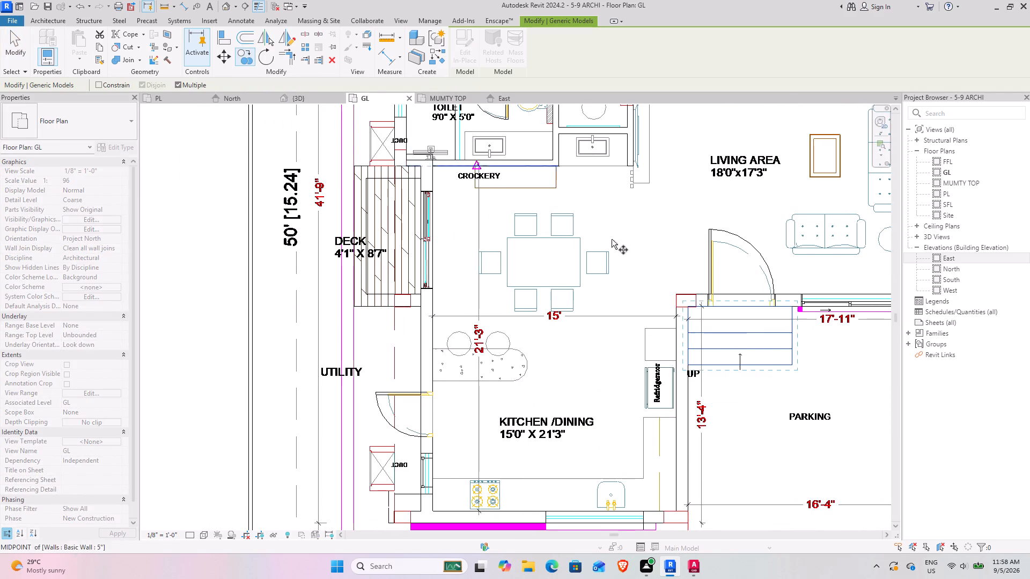
{"action": "middle_click_drag", "start_coordinate": [701, 306], "coordinate": [577, 256]}
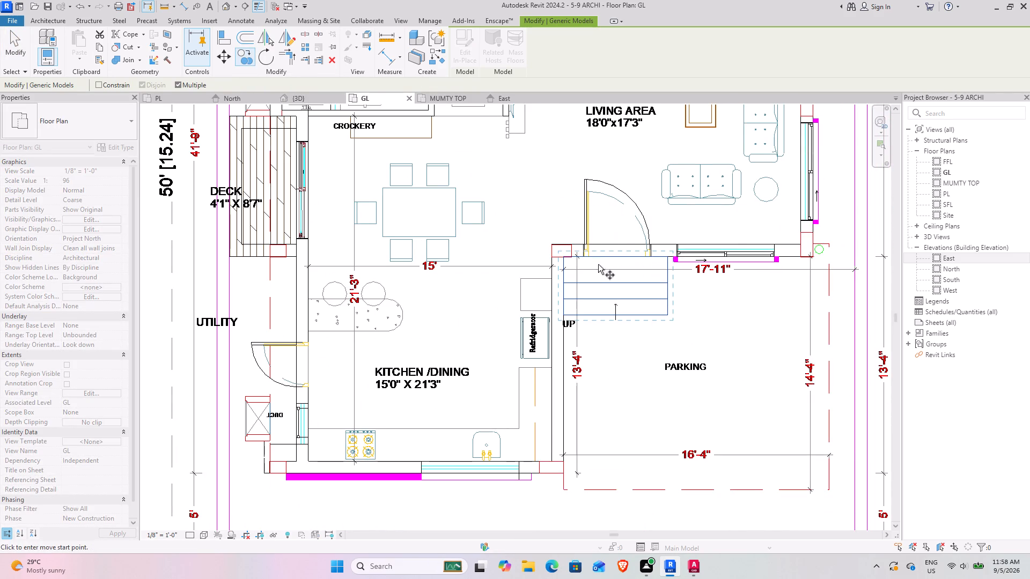
{"action": "left_click", "coordinate": [565, 257]}
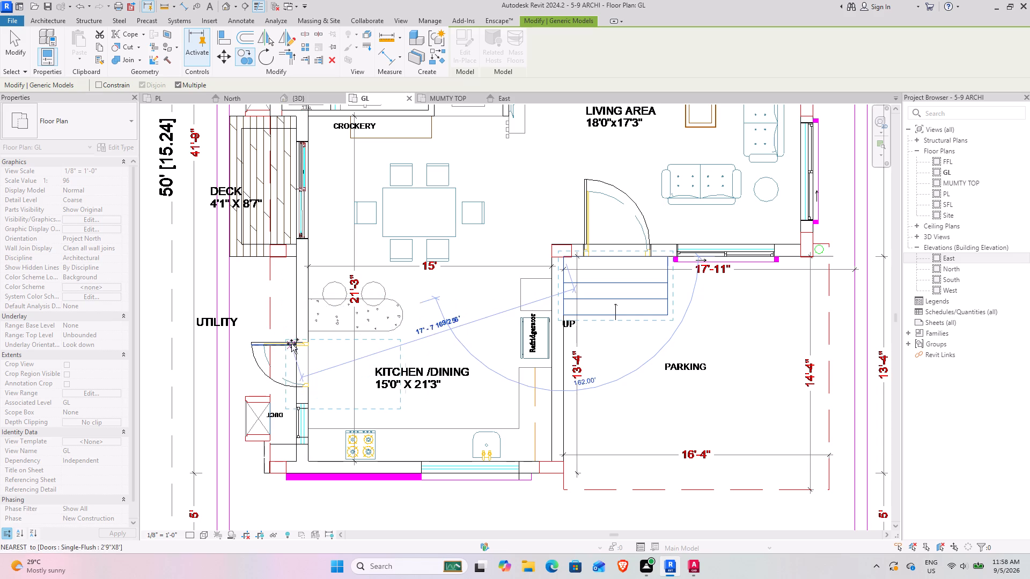
{"action": "scroll", "coordinate": [293, 339], "scroll_direction": "up", "scroll_amount": 8}
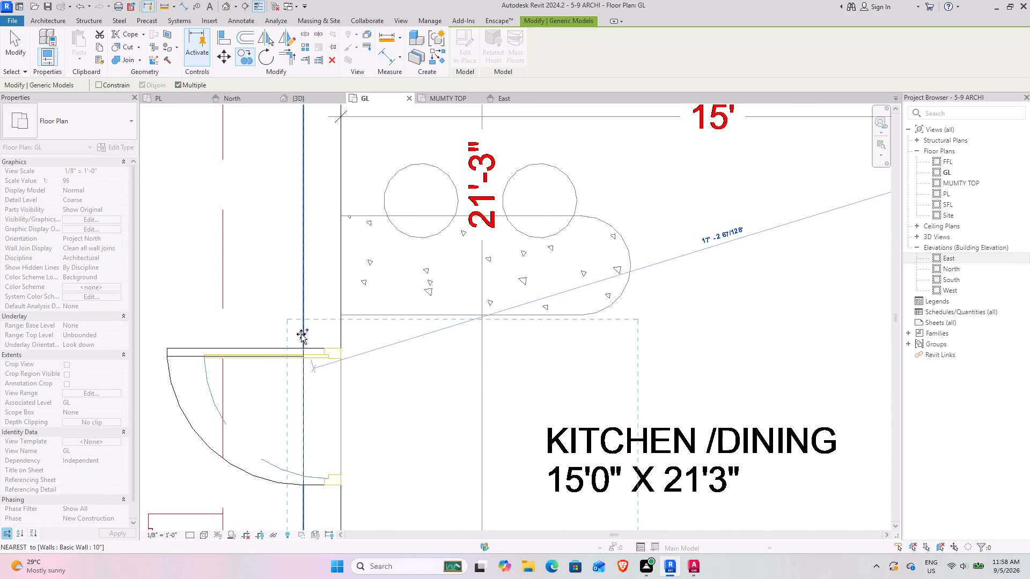
{"action": "left_click", "coordinate": [301, 334]}
{"action": "middle_click_drag", "start_coordinate": [267, 303], "coordinate": [271, 246]}
{"action": "key", "text": "Escape"}
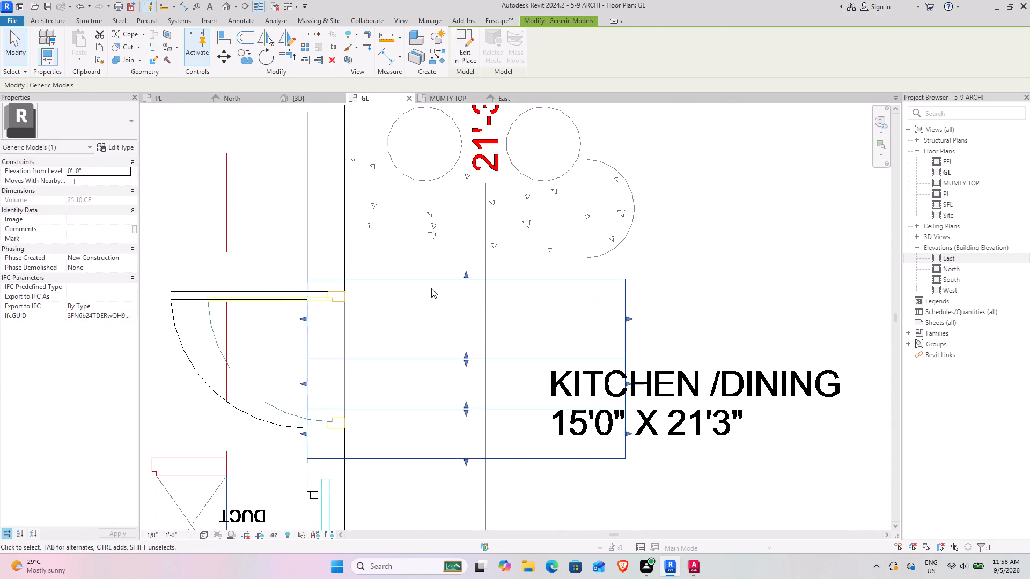
{"action": "key", "text": "Escape"}
Rotate the copied steps 90° clockwise about their corner on the wall face, without copying, so they project outside the utility door.
{"action": "left_click", "coordinate": [431, 283]}
{"action": "left_click", "coordinate": [265, 60]}
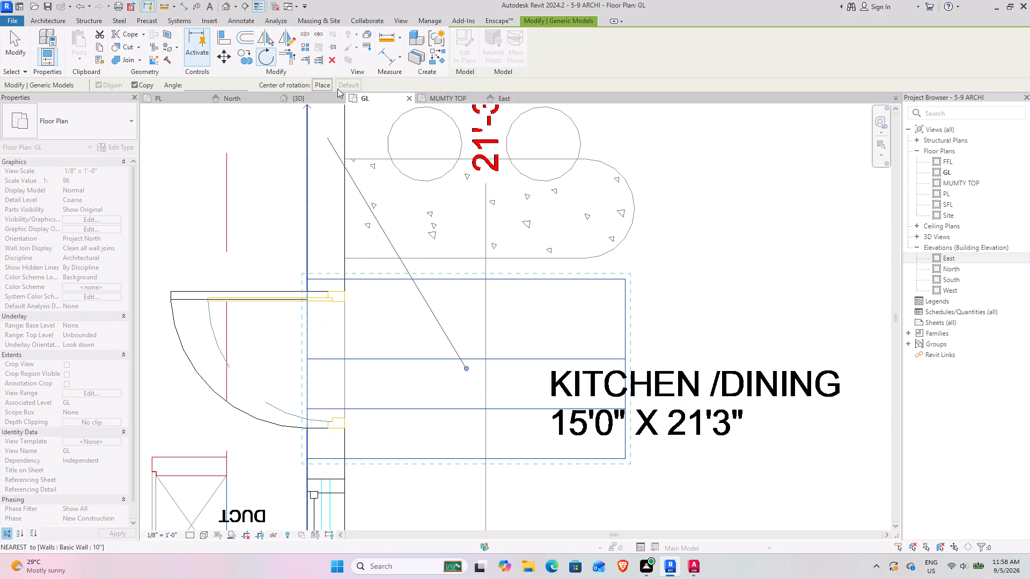
{"action": "left_click", "coordinate": [321, 84]}
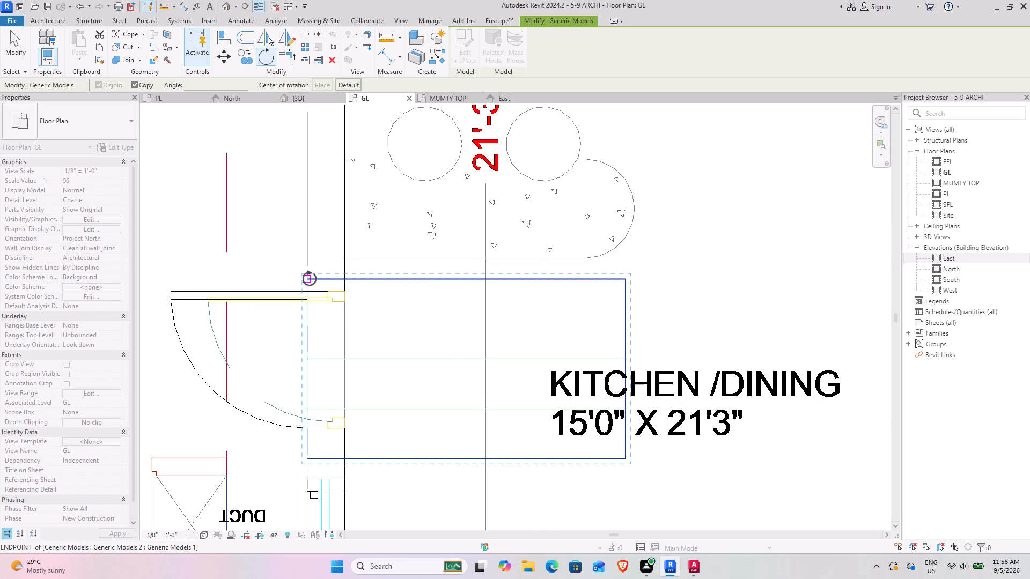
{"action": "left_click", "coordinate": [310, 278]}
{"action": "left_click", "coordinate": [131, 82]}
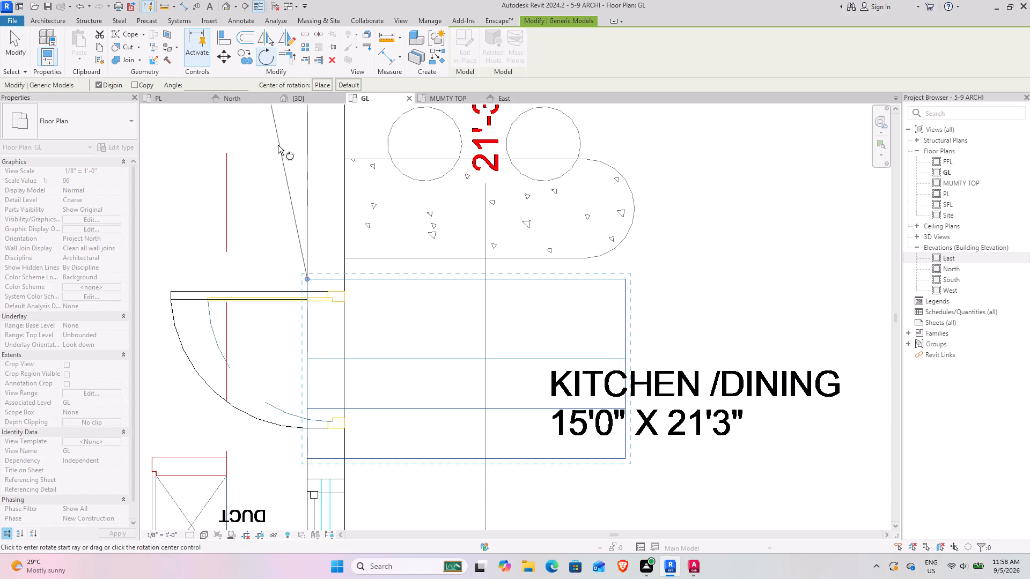
{"action": "left_click", "coordinate": [308, 158]}
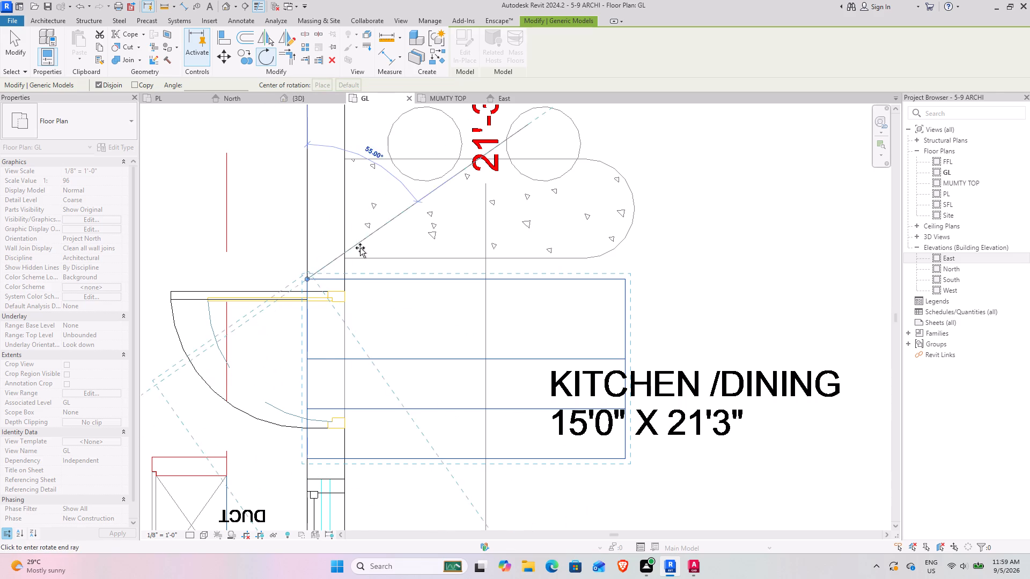
{"action": "left_click", "coordinate": [357, 279]}
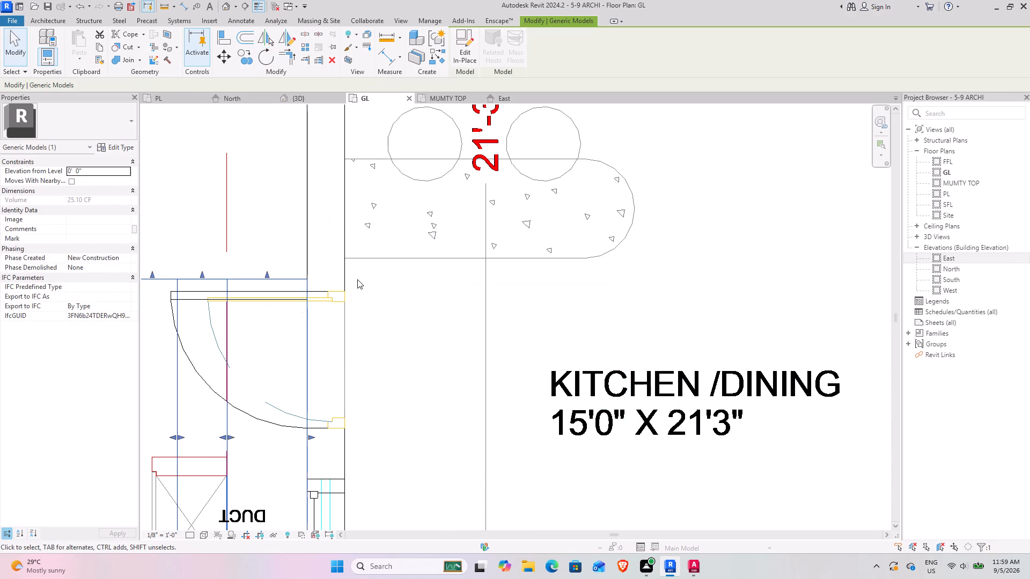
{"action": "scroll", "coordinate": [357, 279], "scroll_direction": "down", "scroll_amount": 4}
{"action": "middle_click_drag", "start_coordinate": [348, 277], "coordinate": [354, 203]}
{"action": "key", "text": "Escape"}
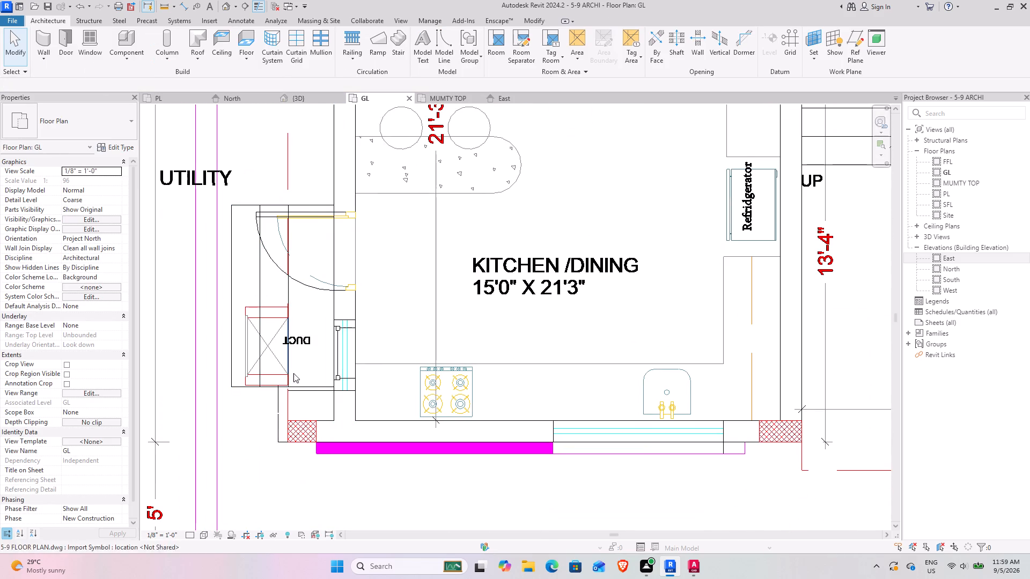
{"action": "left_click", "coordinate": [285, 391]}
{"action": "key", "text": "Escape"}
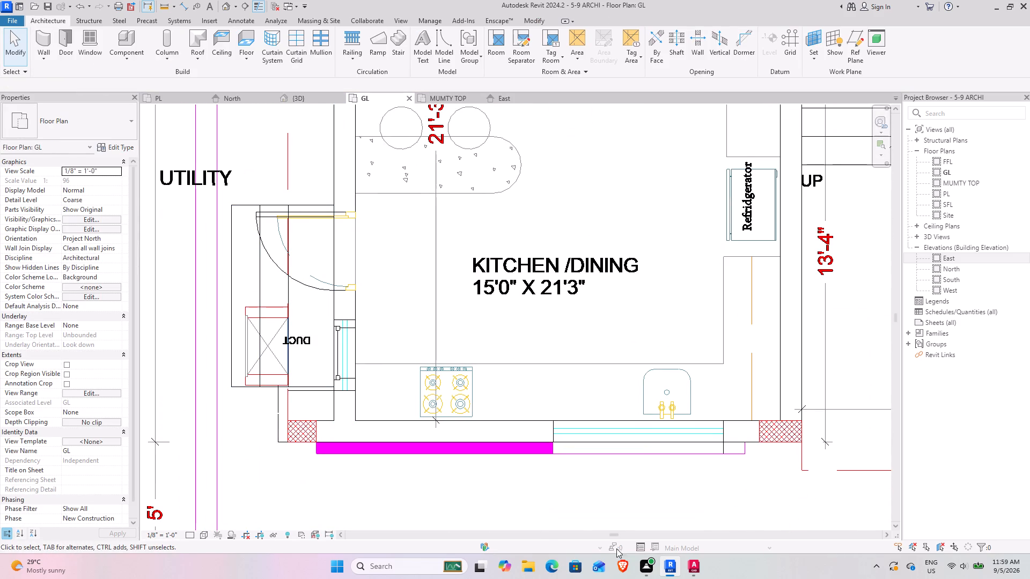
Check the door steps in AutoCAD's north elevation, and in Revit shorten all three utility-door treads to just past the door opening.
{"action": "left_click", "coordinate": [698, 570]}
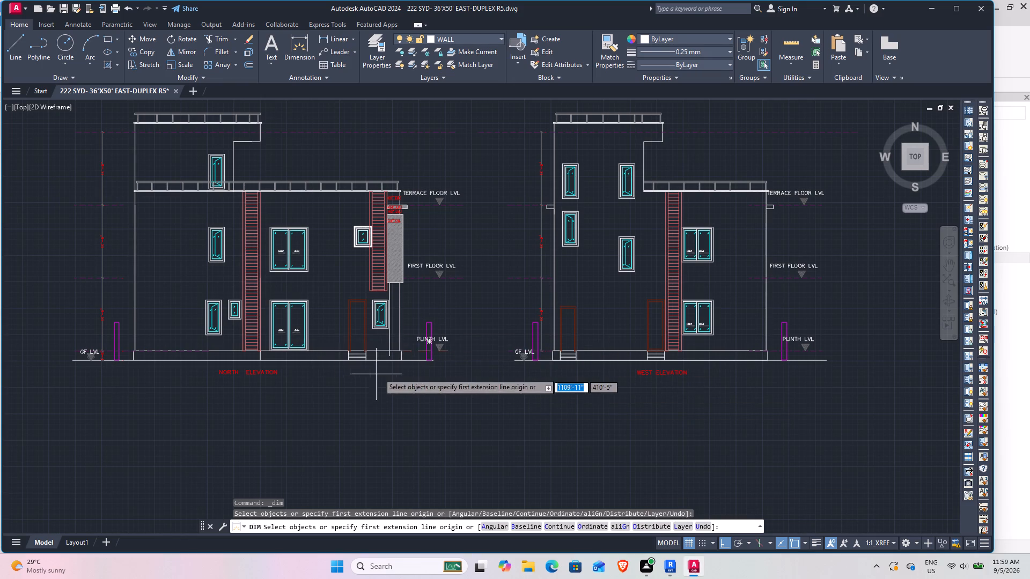
{"action": "scroll", "coordinate": [366, 353], "scroll_direction": "up", "scroll_amount": 4}
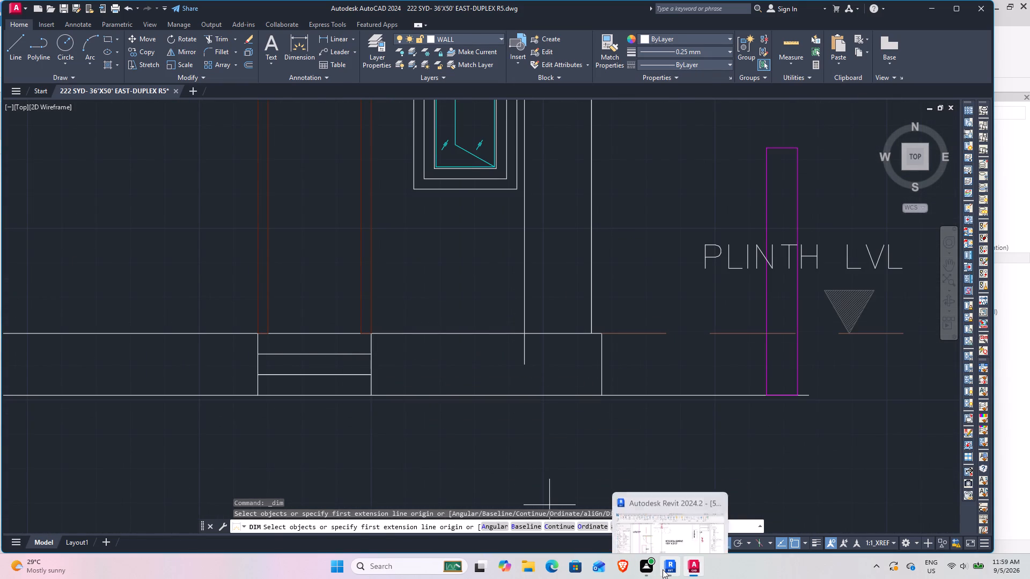
{"action": "left_click", "coordinate": [663, 569]}
{"action": "left_click", "coordinate": [232, 384]}
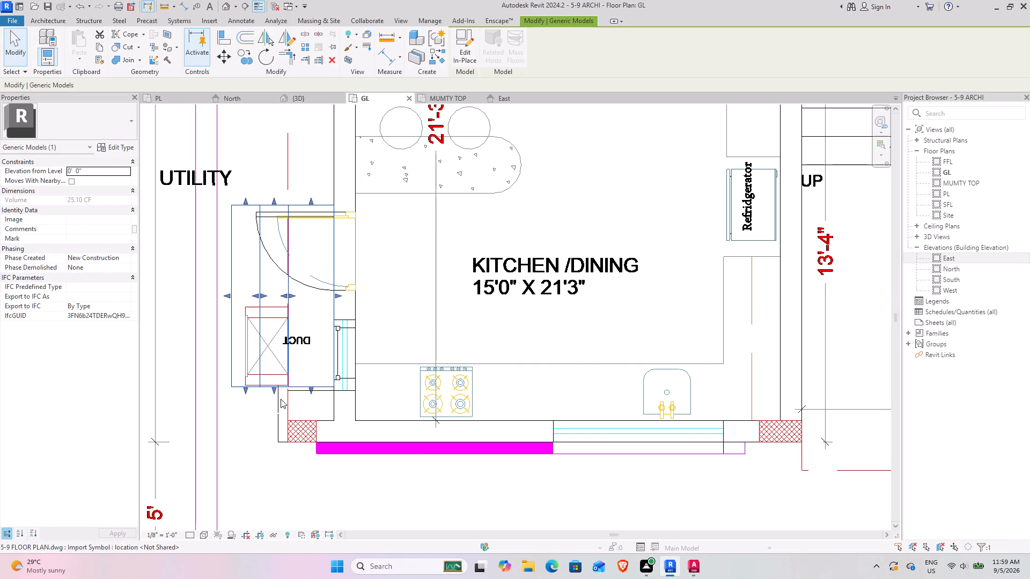
{"action": "left_click_drag", "start_coordinate": [273, 395], "coordinate": [273, 353]}
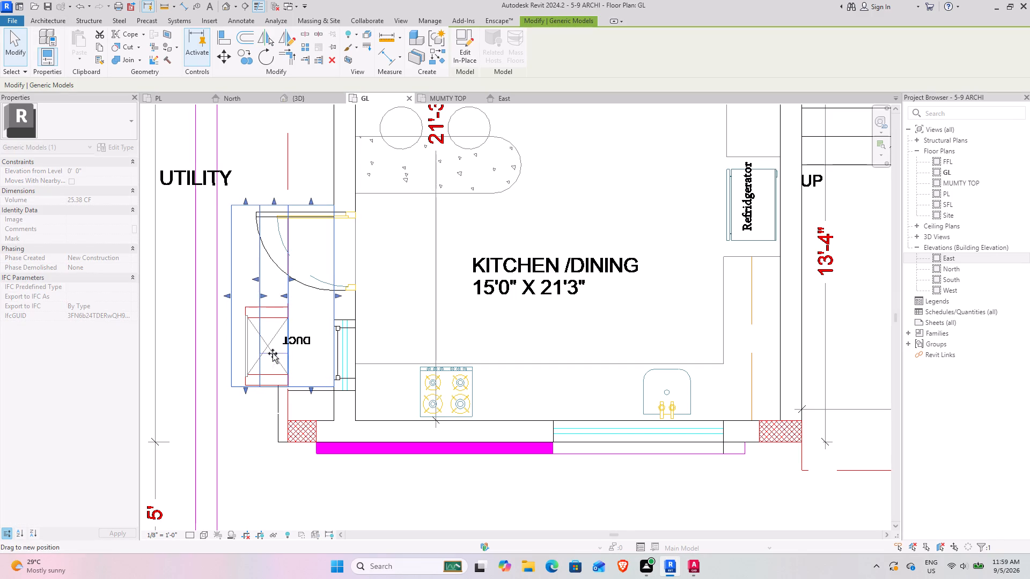
{"action": "left_click_drag", "start_coordinate": [273, 353], "coordinate": [278, 300]}
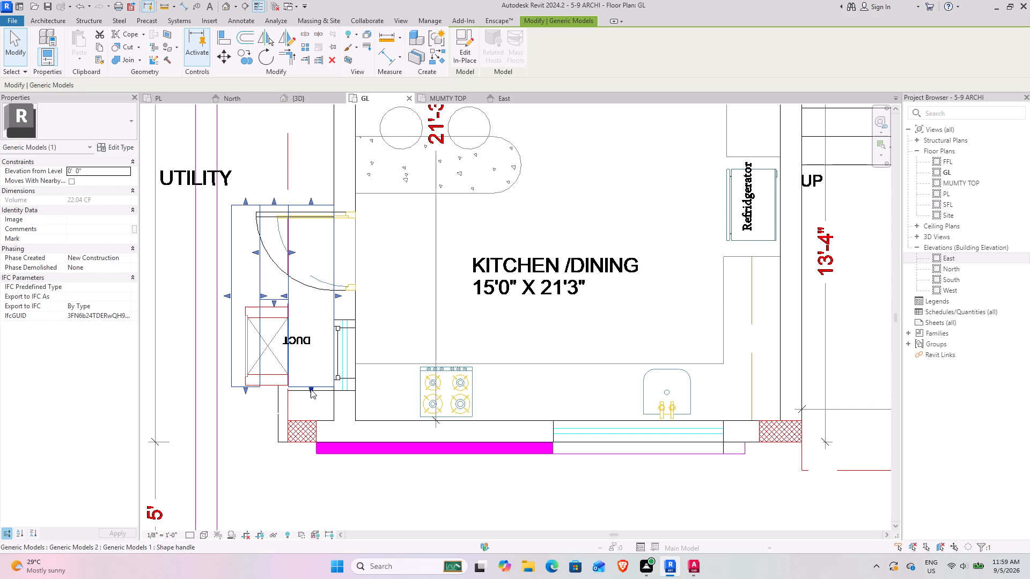
{"action": "left_click_drag", "start_coordinate": [311, 389], "coordinate": [310, 301]}
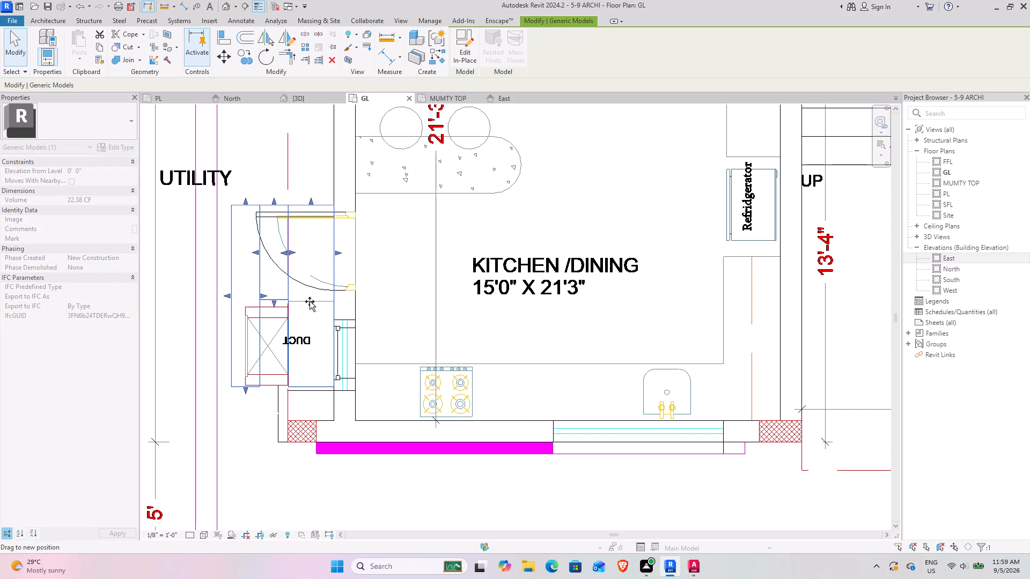
{"action": "left_click_drag", "start_coordinate": [310, 301], "coordinate": [310, 299]}
{"action": "left_click_drag", "start_coordinate": [245, 390], "coordinate": [247, 351]}
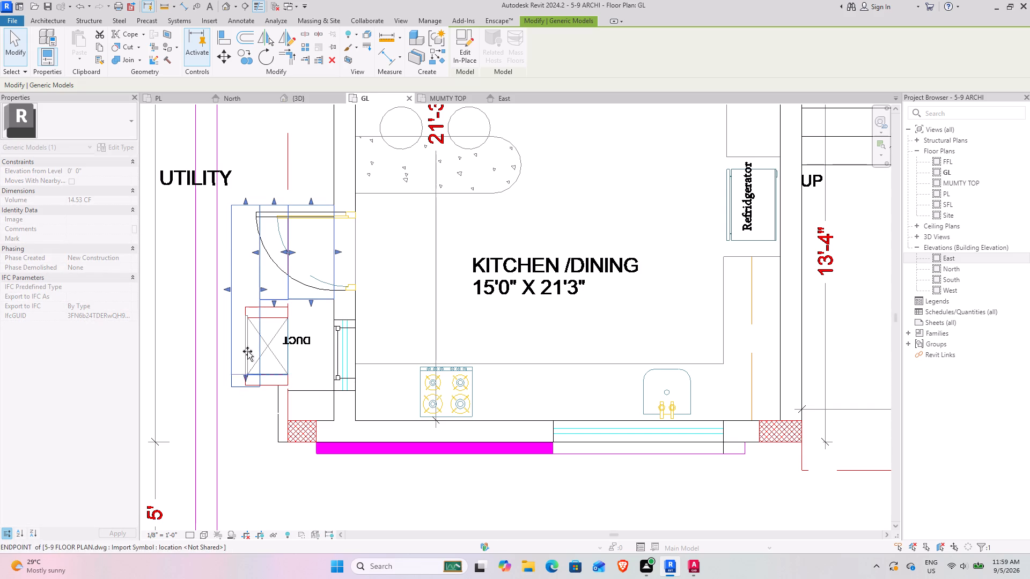
{"action": "left_click_drag", "start_coordinate": [247, 351], "coordinate": [257, 298]}
Align the shortened ends of the outer and inner utility-door treads to the end of the middle tread.
{"action": "scroll", "coordinate": [310, 249], "scroll_direction": "up", "scroll_amount": 4}
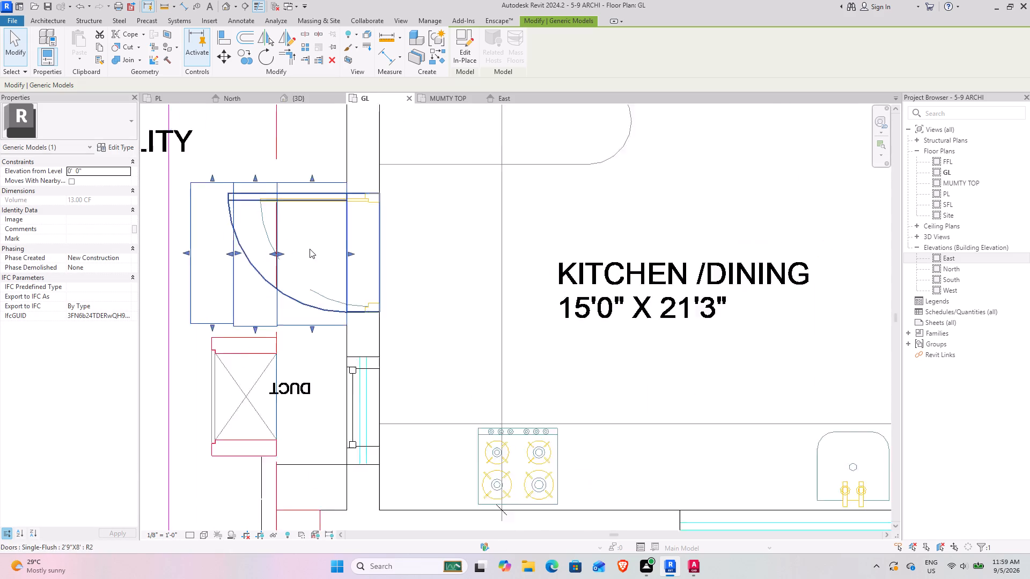
{"action": "middle_click_drag", "start_coordinate": [295, 279], "coordinate": [387, 295]}
{"action": "scroll", "coordinate": [290, 330], "scroll_direction": "up", "scroll_amount": 4}
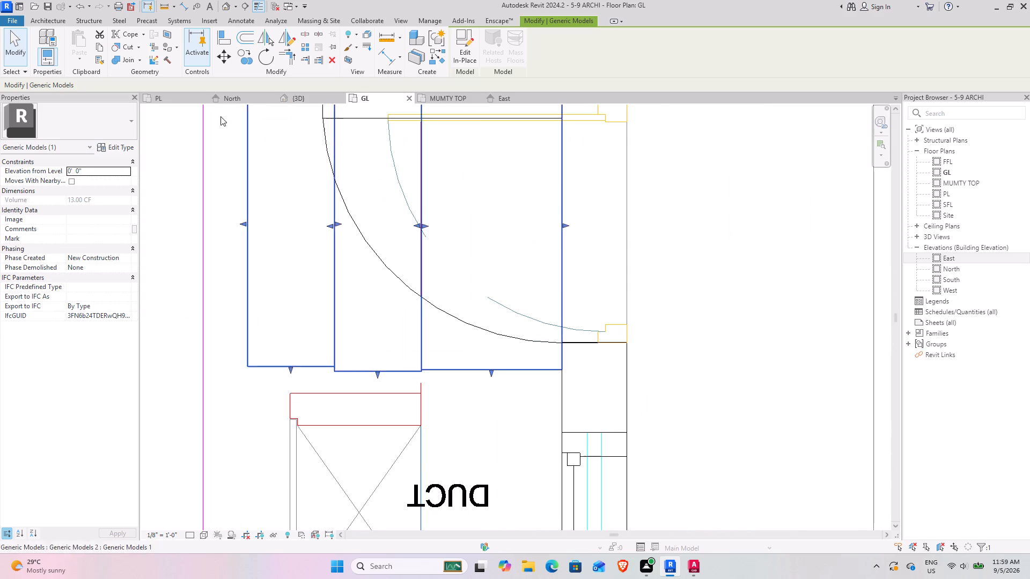
{"action": "left_click", "coordinate": [218, 34]}
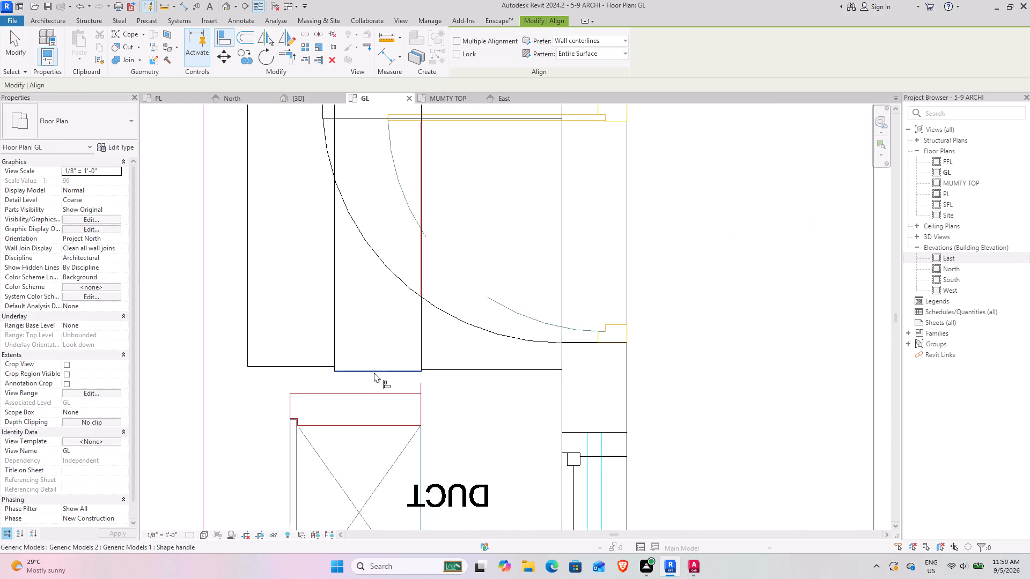
{"action": "left_click", "coordinate": [373, 370]}
{"action": "left_click", "coordinate": [309, 363]}
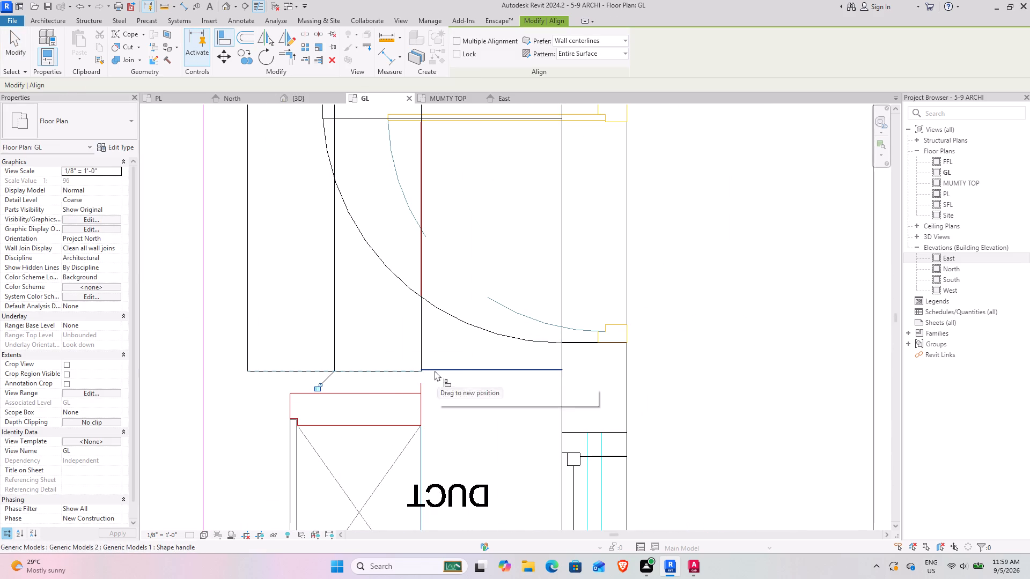
{"action": "left_click", "coordinate": [386, 370]}
{"action": "left_click", "coordinate": [446, 371]}
{"action": "scroll", "coordinate": [416, 314], "scroll_direction": "down", "scroll_amount": 3}
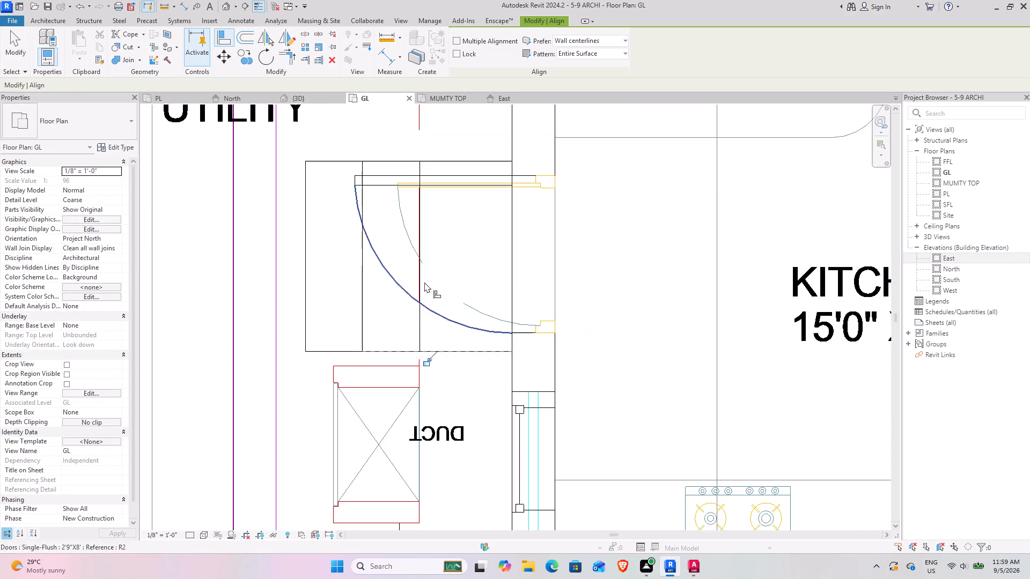
{"action": "middle_click_drag", "start_coordinate": [422, 279], "coordinate": [318, 313]}
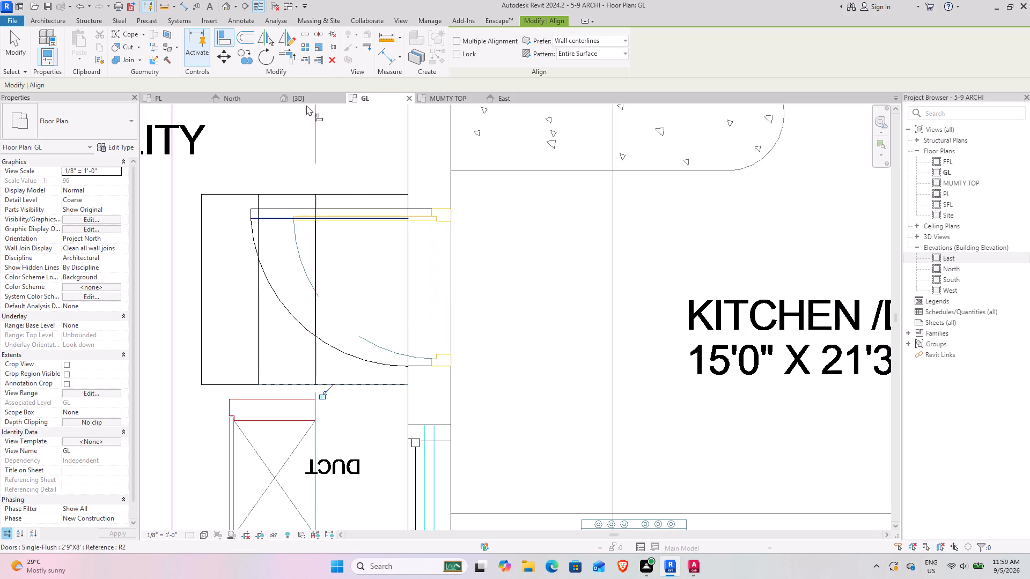
{"action": "key", "text": "Escape"}
{"action": "key", "text": "Escape"}
Examine the new utility-door steps and the main entrance steps from several angles in 3D.
{"action": "left_click", "coordinate": [305, 96]}
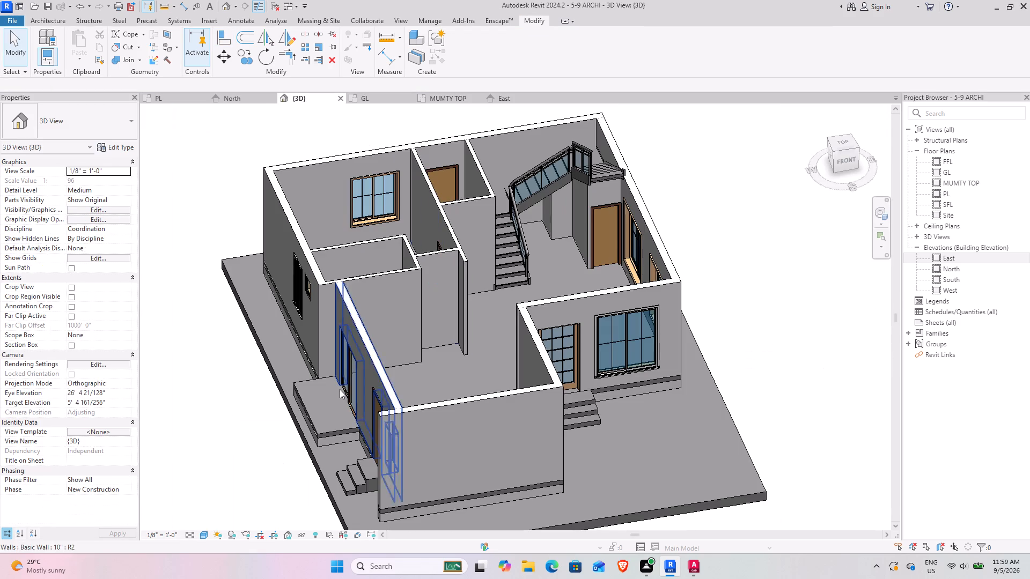
{"action": "middle_click_drag", "start_coordinate": [275, 428], "coordinate": [382, 429], "text": "shift"}
{"action": "middle_click_drag", "start_coordinate": [370, 426], "coordinate": [205, 254]}
{"action": "left_click", "coordinate": [306, 367]}
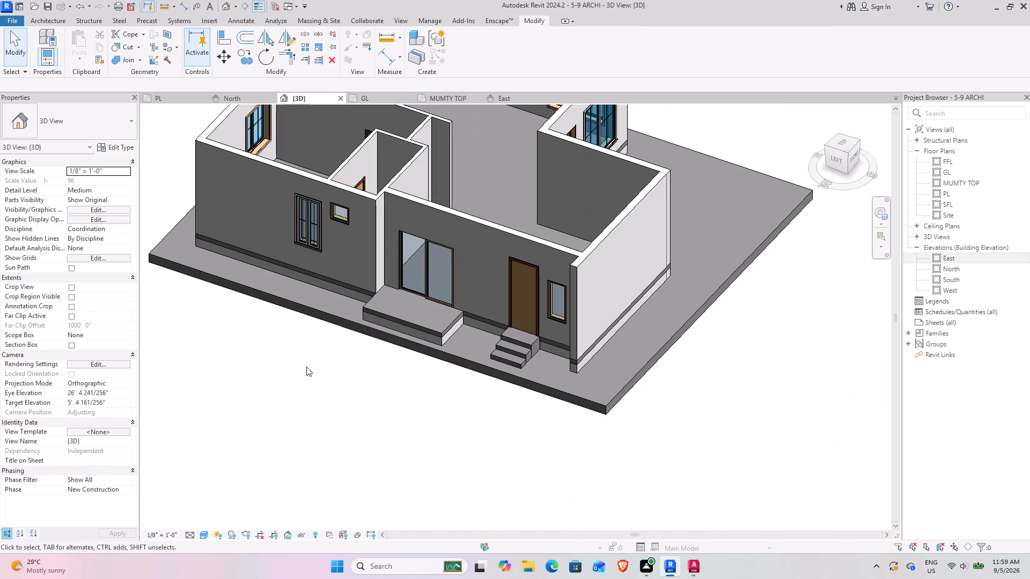
{"action": "middle_click_drag", "start_coordinate": [385, 378], "coordinate": [317, 390]}
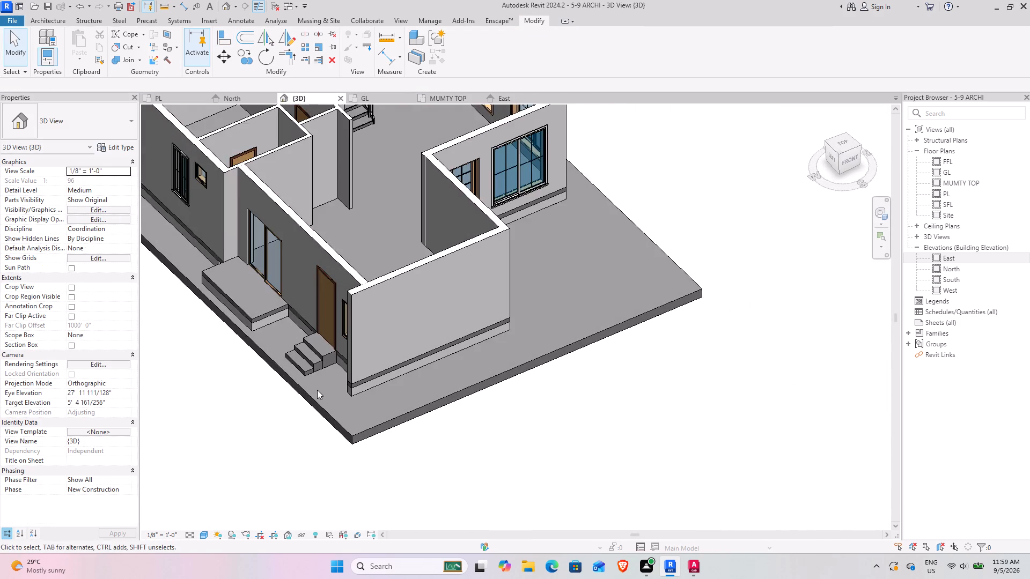
{"action": "scroll", "coordinate": [319, 390], "scroll_direction": "down", "scroll_amount": 3}
{"action": "middle_click_drag", "start_coordinate": [313, 387], "coordinate": [274, 385]}
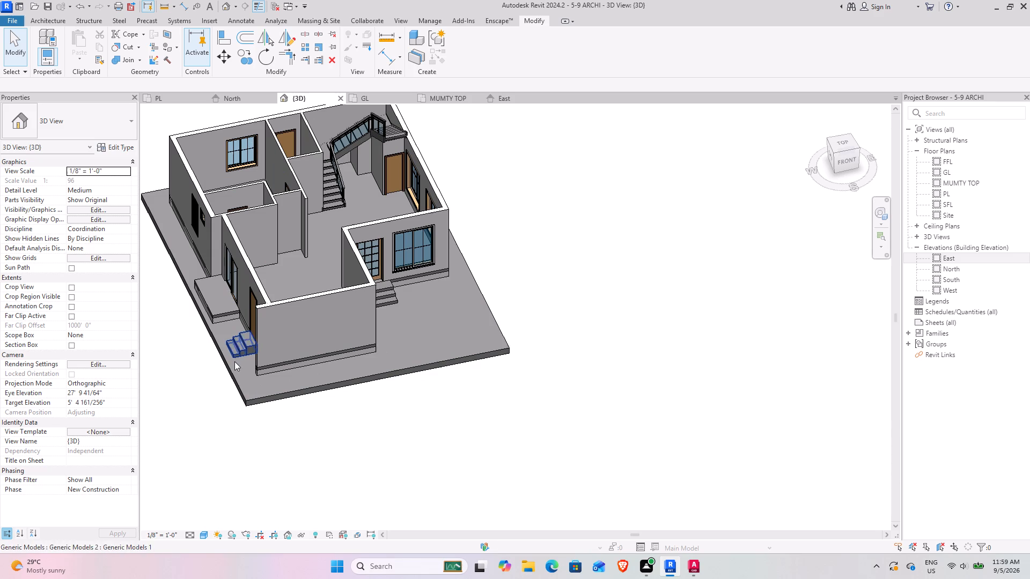
{"action": "middle_click_drag", "start_coordinate": [257, 387], "coordinate": [172, 398], "text": "shift"}
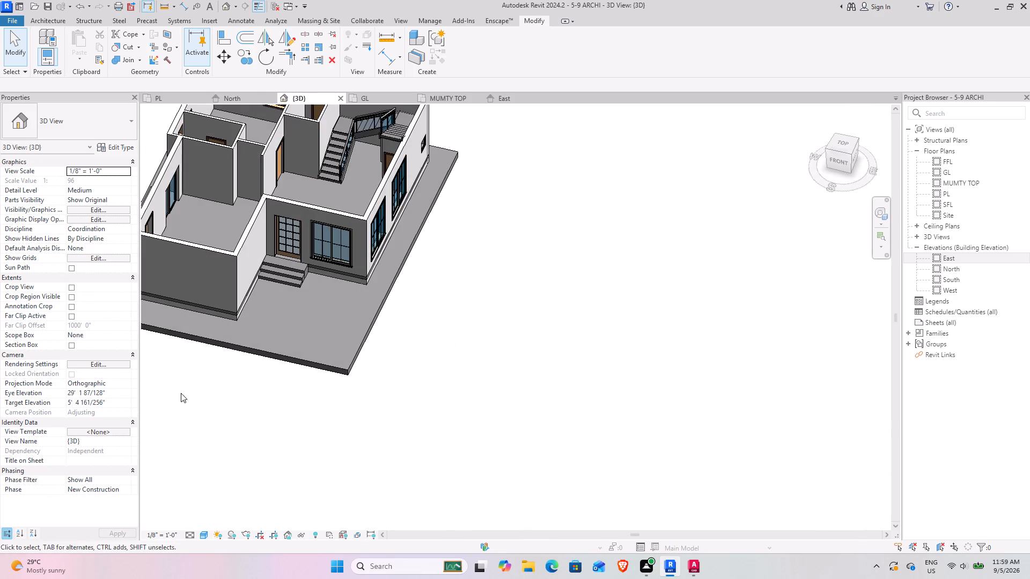
Examine the house's front and side walls, plinth and entrance steps from several angles in 3D.
{"action": "middle_click_drag", "start_coordinate": [182, 392], "coordinate": [275, 391]}
{"action": "middle_click_drag", "start_coordinate": [293, 387], "coordinate": [174, 363]}
{"action": "middle_click_drag", "start_coordinate": [396, 359], "coordinate": [429, 499]}
{"action": "middle_click_drag", "start_coordinate": [376, 466], "coordinate": [395, 435], "text": "shift"}
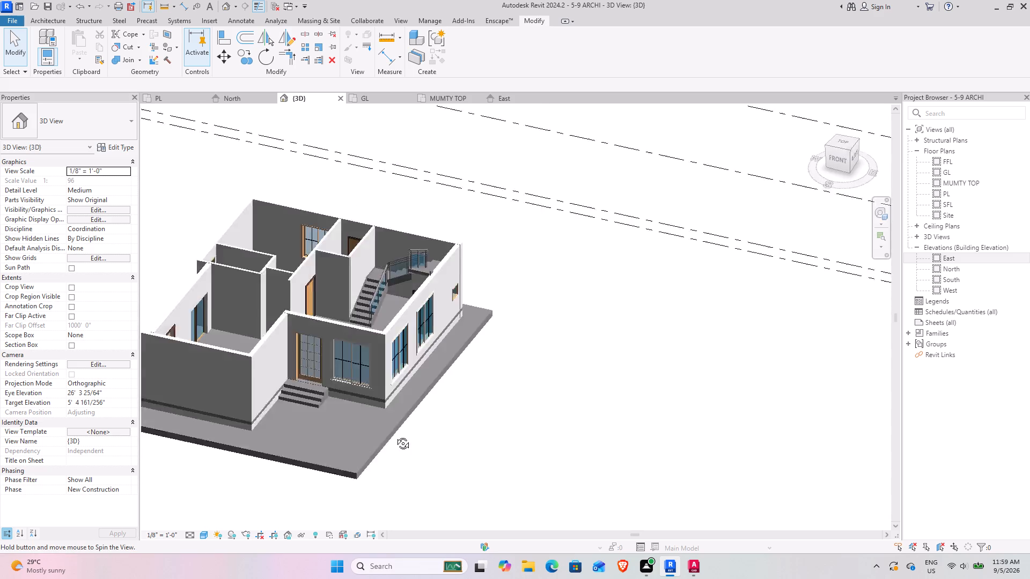
{"action": "middle_click_drag", "start_coordinate": [395, 435], "coordinate": [256, 366], "text": "shift"}
{"action": "middle_click_drag", "start_coordinate": [262, 374], "coordinate": [310, 396], "text": "shift"}
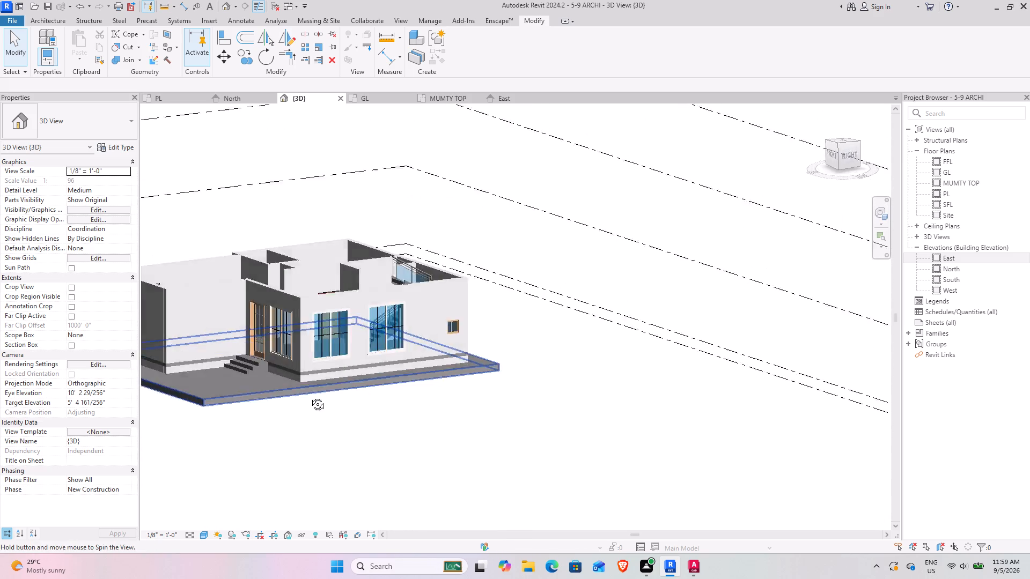
{"action": "middle_click_drag", "start_coordinate": [310, 396], "coordinate": [404, 418], "text": "shift"}
{"action": "middle_click_drag", "start_coordinate": [290, 419], "coordinate": [445, 364]}
{"action": "scroll", "coordinate": [349, 350], "scroll_direction": "up", "scroll_amount": 3}
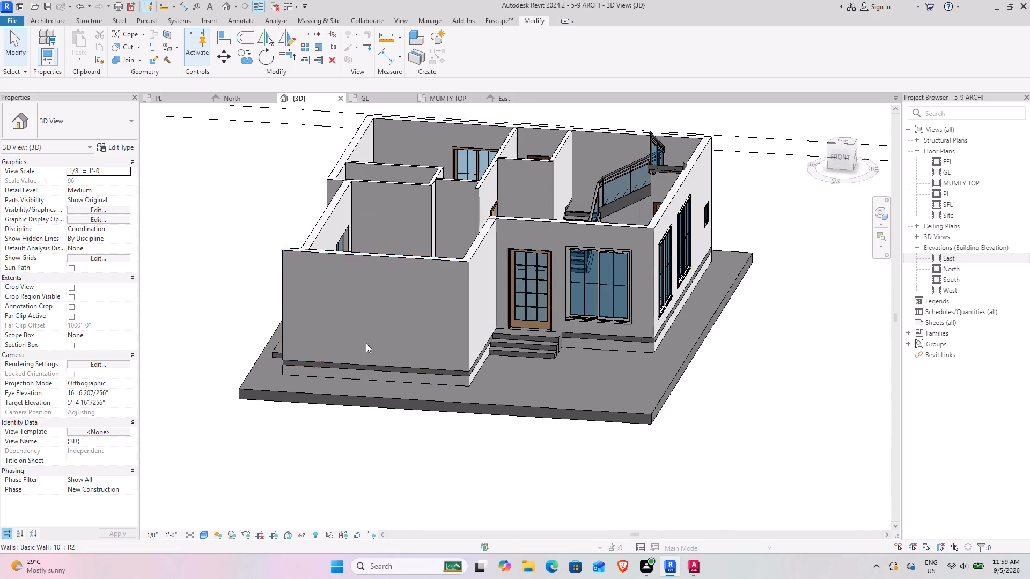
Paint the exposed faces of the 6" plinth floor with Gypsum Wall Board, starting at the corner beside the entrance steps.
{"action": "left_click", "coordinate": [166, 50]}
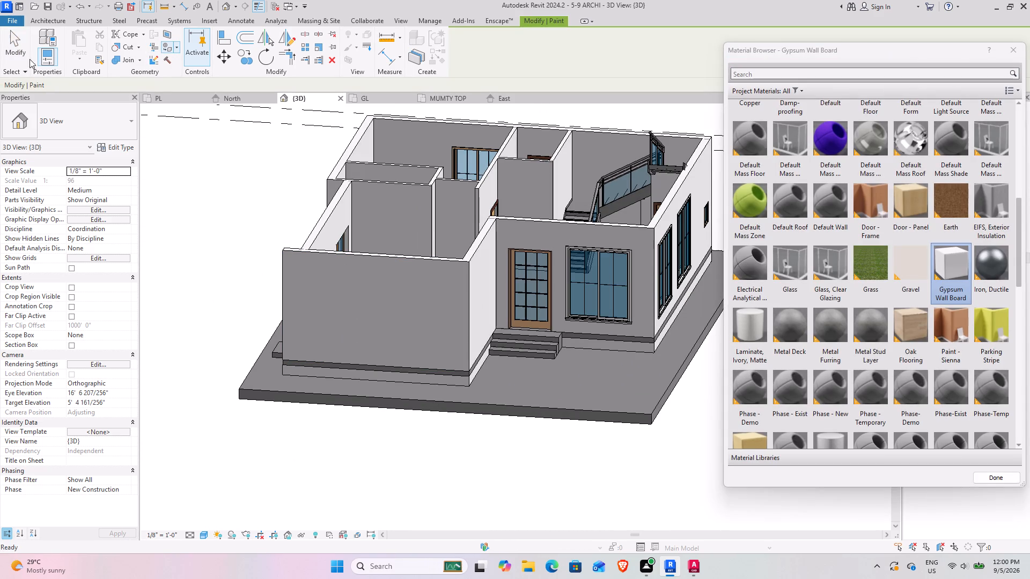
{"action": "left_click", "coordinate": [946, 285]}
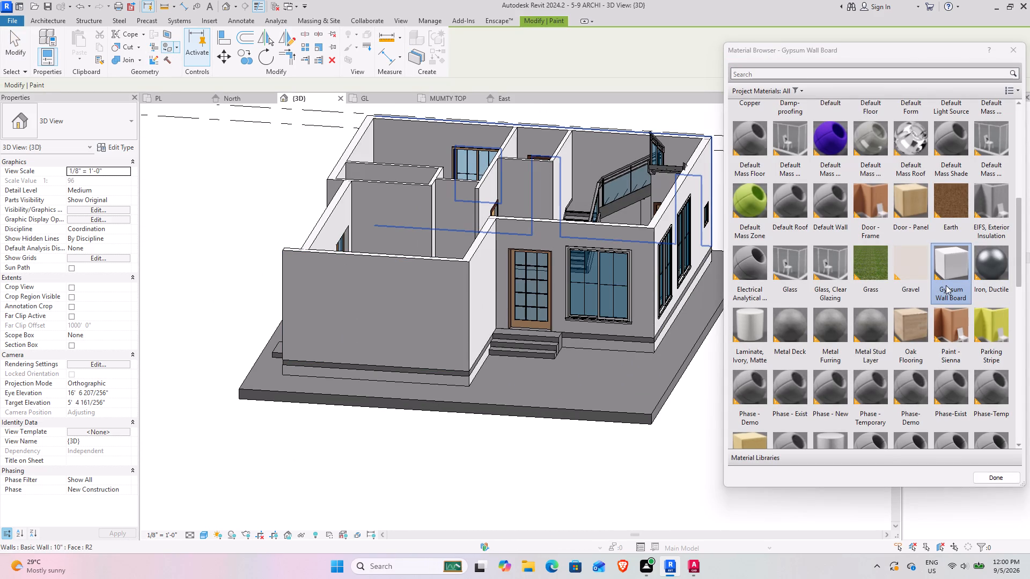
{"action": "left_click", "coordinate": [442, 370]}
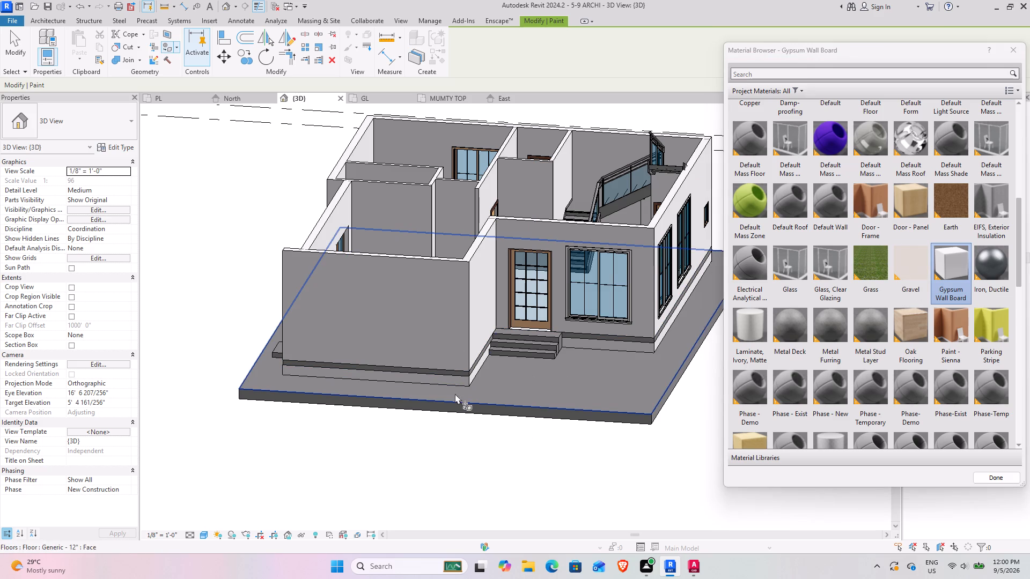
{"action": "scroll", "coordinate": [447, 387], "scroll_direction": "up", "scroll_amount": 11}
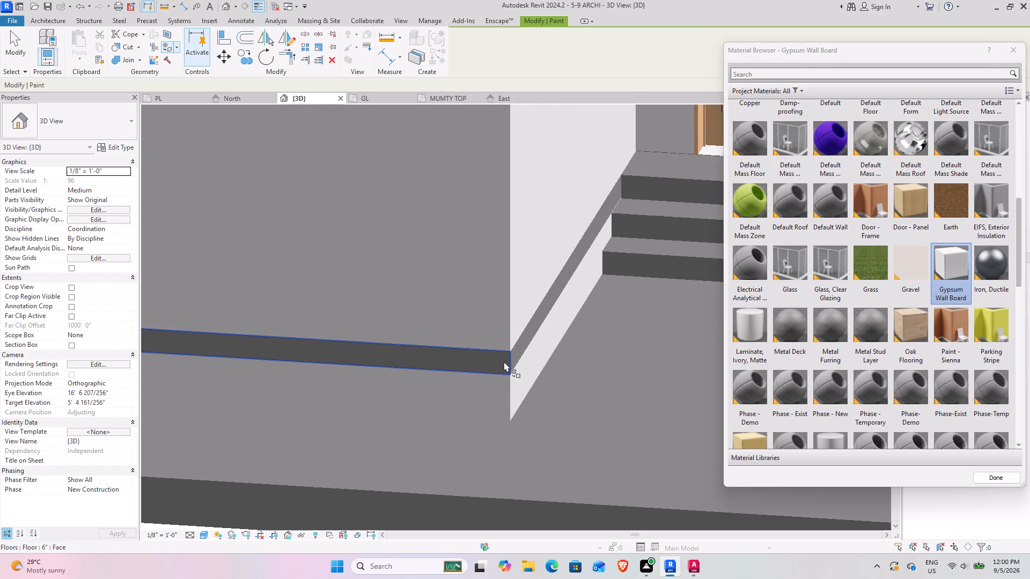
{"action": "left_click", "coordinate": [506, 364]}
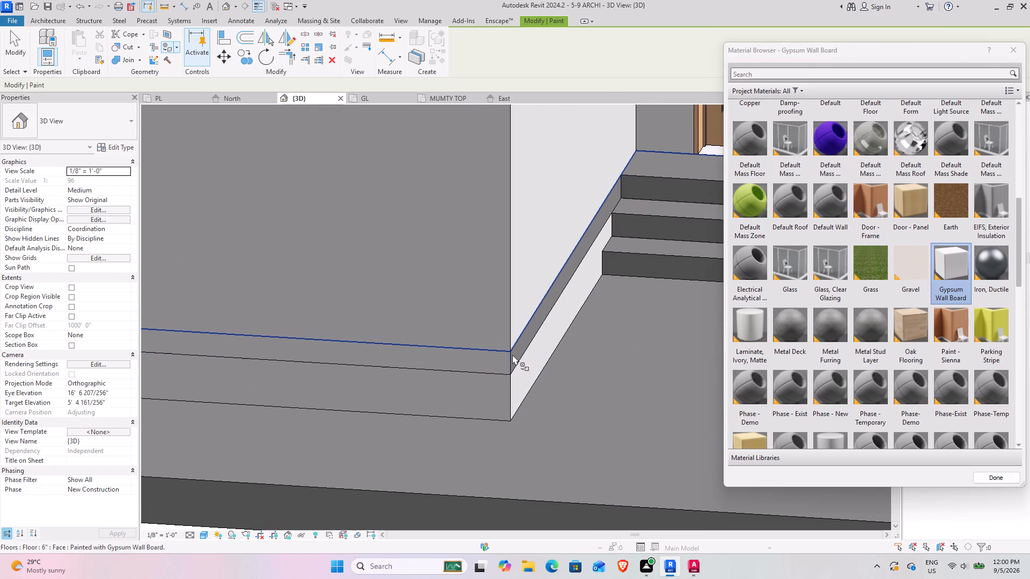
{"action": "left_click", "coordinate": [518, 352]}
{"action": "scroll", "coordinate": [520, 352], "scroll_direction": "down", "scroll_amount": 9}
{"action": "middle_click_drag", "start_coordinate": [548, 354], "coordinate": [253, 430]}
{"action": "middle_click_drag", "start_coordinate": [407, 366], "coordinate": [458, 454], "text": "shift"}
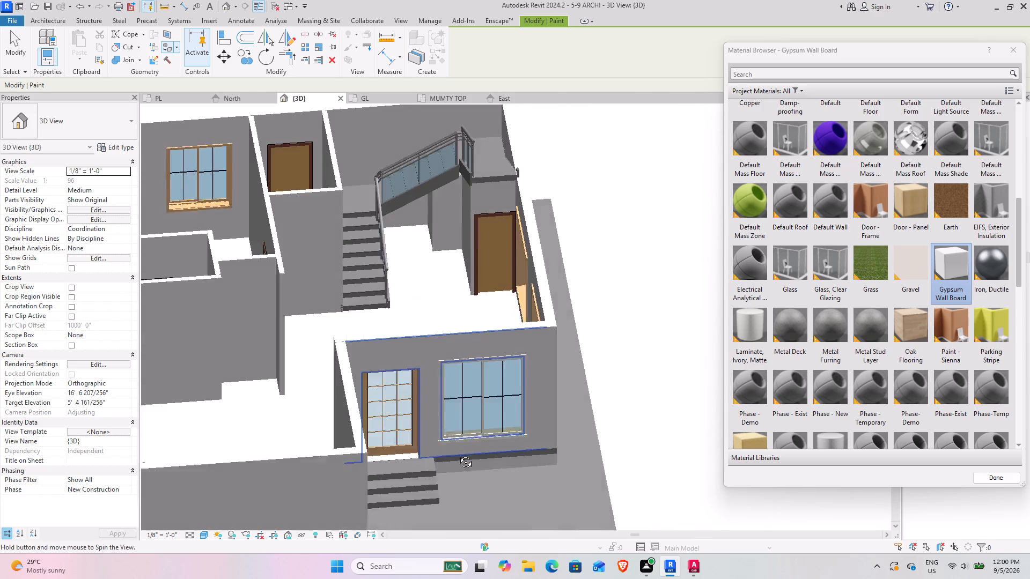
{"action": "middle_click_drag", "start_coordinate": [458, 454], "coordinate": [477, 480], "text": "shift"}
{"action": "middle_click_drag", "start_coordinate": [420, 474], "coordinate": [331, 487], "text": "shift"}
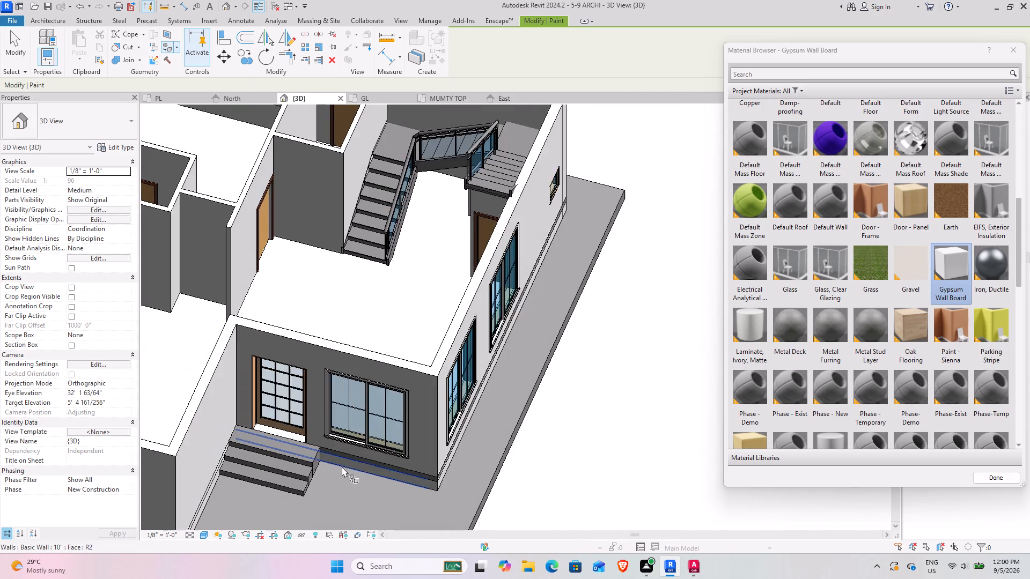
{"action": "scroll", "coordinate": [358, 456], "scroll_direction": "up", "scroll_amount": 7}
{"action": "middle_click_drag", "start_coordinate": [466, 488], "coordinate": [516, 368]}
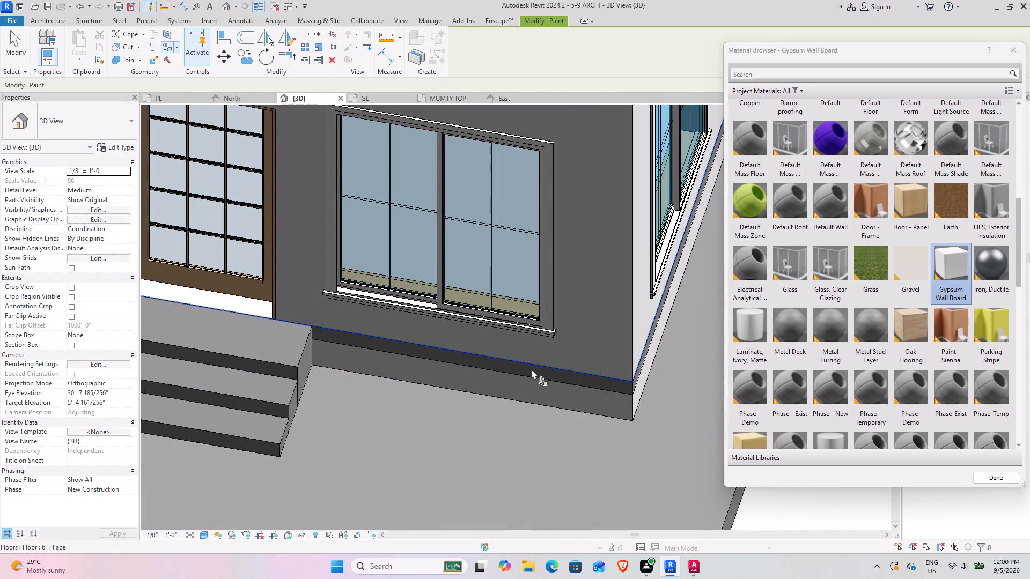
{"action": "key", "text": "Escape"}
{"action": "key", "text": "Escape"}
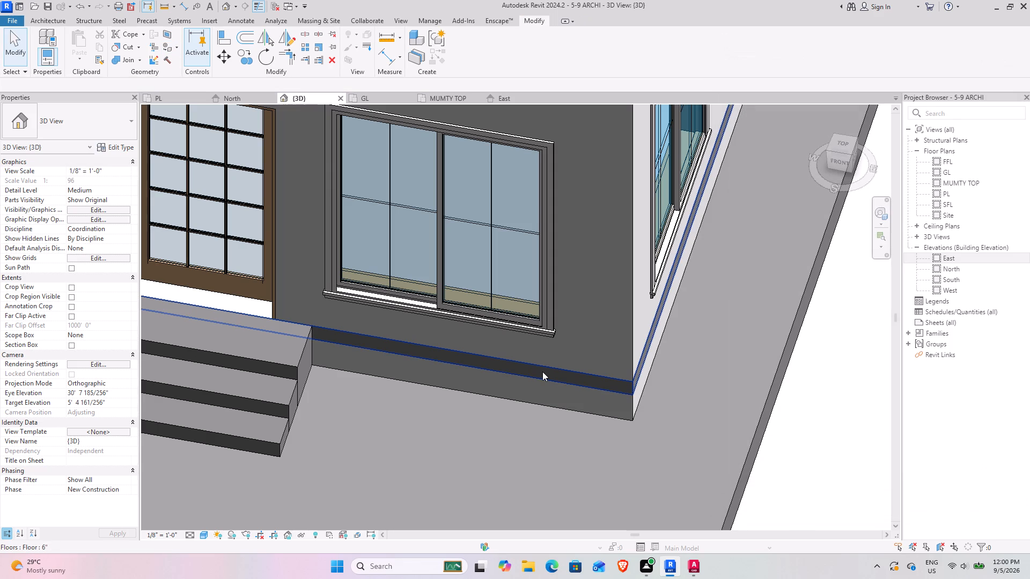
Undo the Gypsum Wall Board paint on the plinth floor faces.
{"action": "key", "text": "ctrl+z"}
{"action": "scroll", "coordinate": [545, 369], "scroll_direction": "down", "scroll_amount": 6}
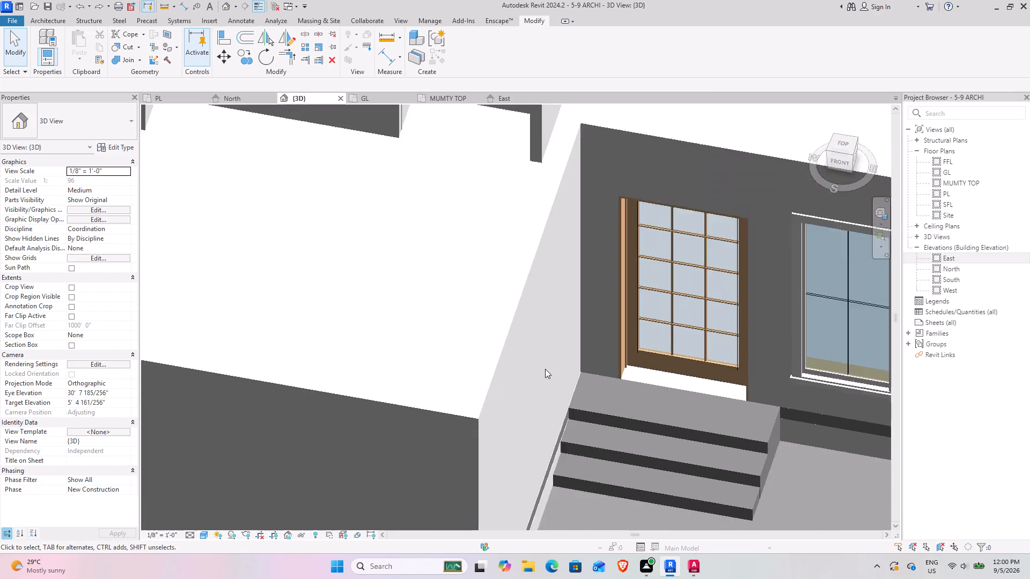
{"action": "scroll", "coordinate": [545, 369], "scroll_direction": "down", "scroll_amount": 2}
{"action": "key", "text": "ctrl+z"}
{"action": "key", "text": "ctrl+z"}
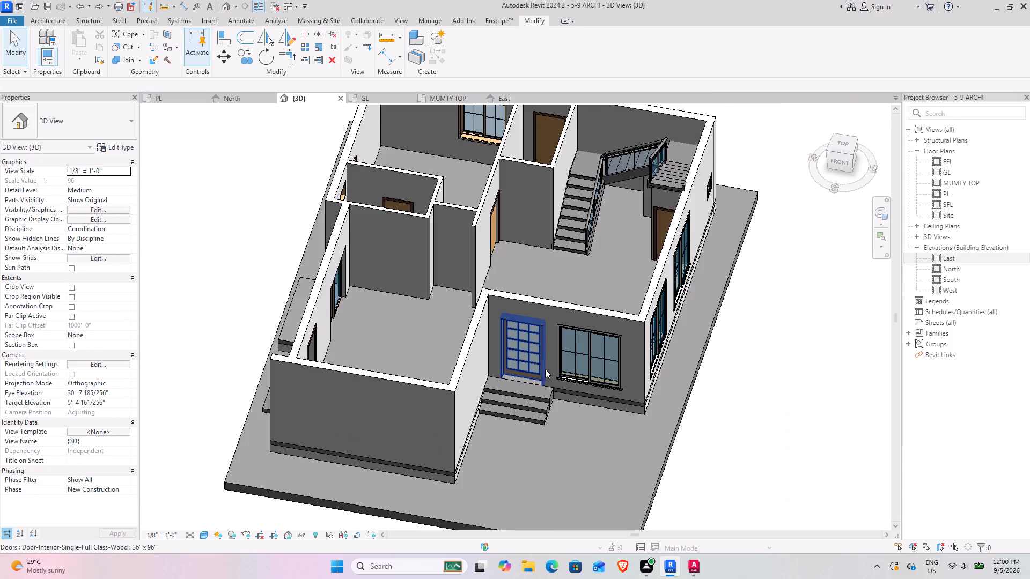
Check the small 24" x 24" side-wall window against the AutoCAD elevations, and in Revit set its sill height to 5'.
{"action": "scroll", "coordinate": [545, 369], "scroll_direction": "down", "scroll_amount": 4}
{"action": "middle_click_drag", "start_coordinate": [547, 402], "coordinate": [442, 290]}
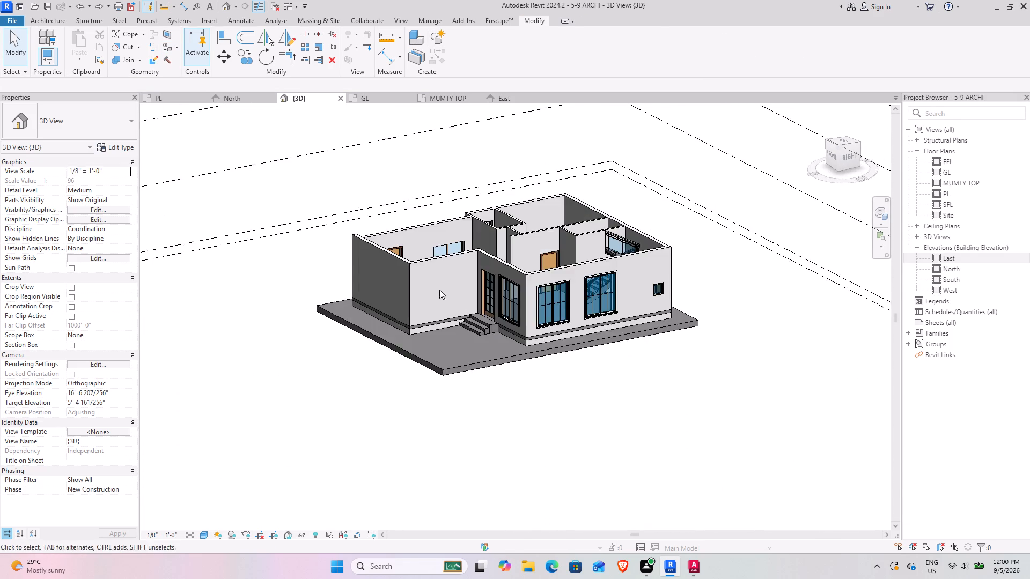
{"action": "scroll", "coordinate": [542, 344], "scroll_direction": "up", "scroll_amount": 11}
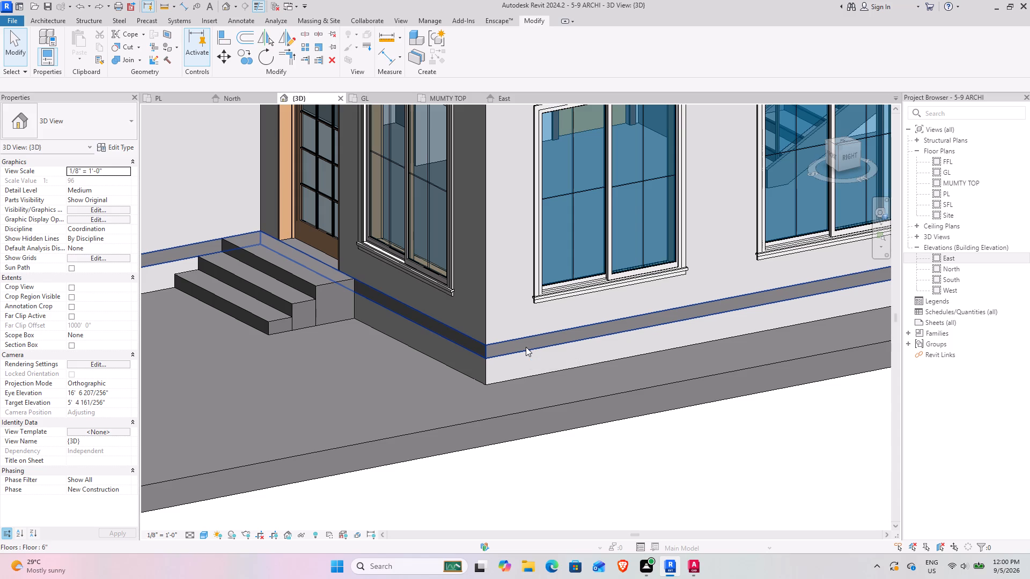
{"action": "scroll", "coordinate": [376, 246], "scroll_direction": "down", "scroll_amount": 4}
{"action": "scroll", "coordinate": [322, 249], "scroll_direction": "down", "scroll_amount": 4}
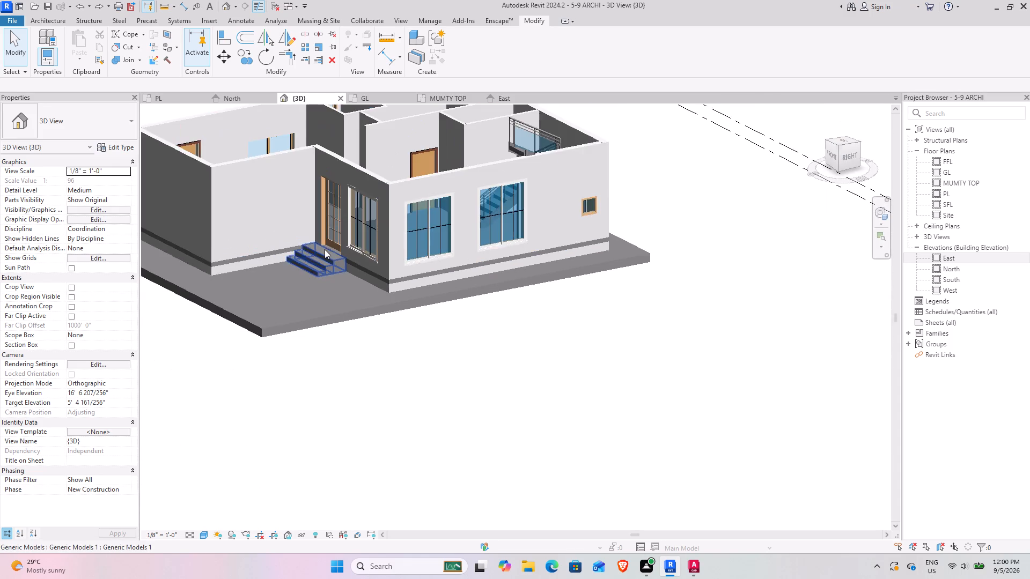
{"action": "scroll", "coordinate": [318, 247], "scroll_direction": "down", "scroll_amount": 4}
{"action": "middle_click_drag", "start_coordinate": [321, 251], "coordinate": [427, 311]}
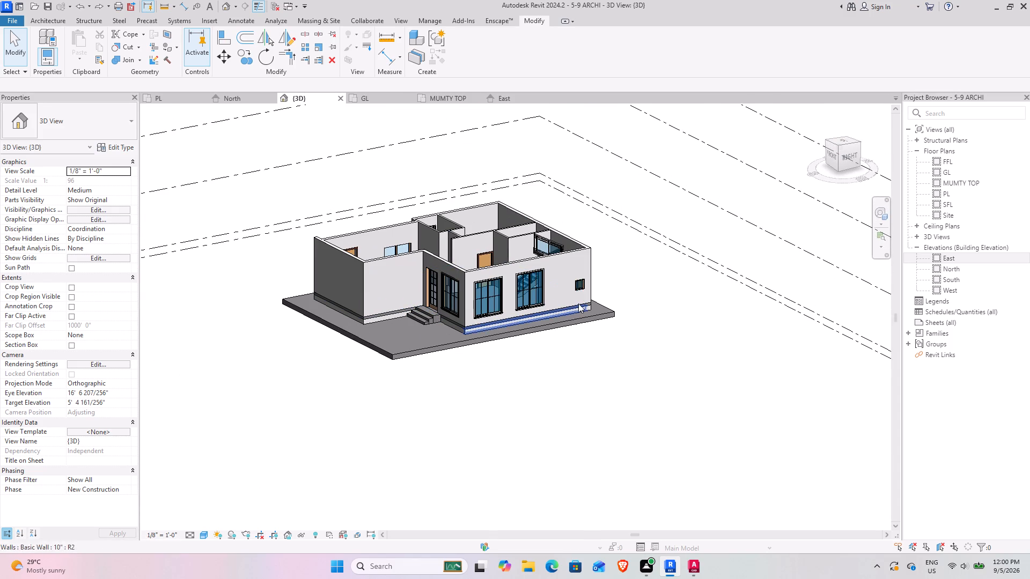
{"action": "left_click", "coordinate": [580, 280]}
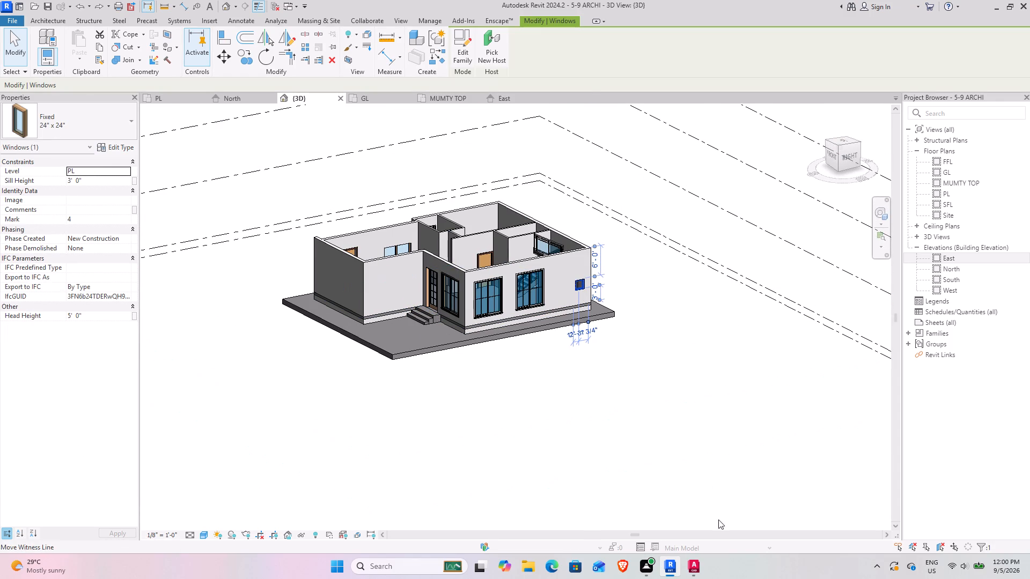
{"action": "left_click", "coordinate": [688, 573]}
{"action": "scroll", "coordinate": [439, 170], "scroll_direction": "down", "scroll_amount": 5}
{"action": "middle_click_drag", "start_coordinate": [512, 170], "coordinate": [512, 328]}
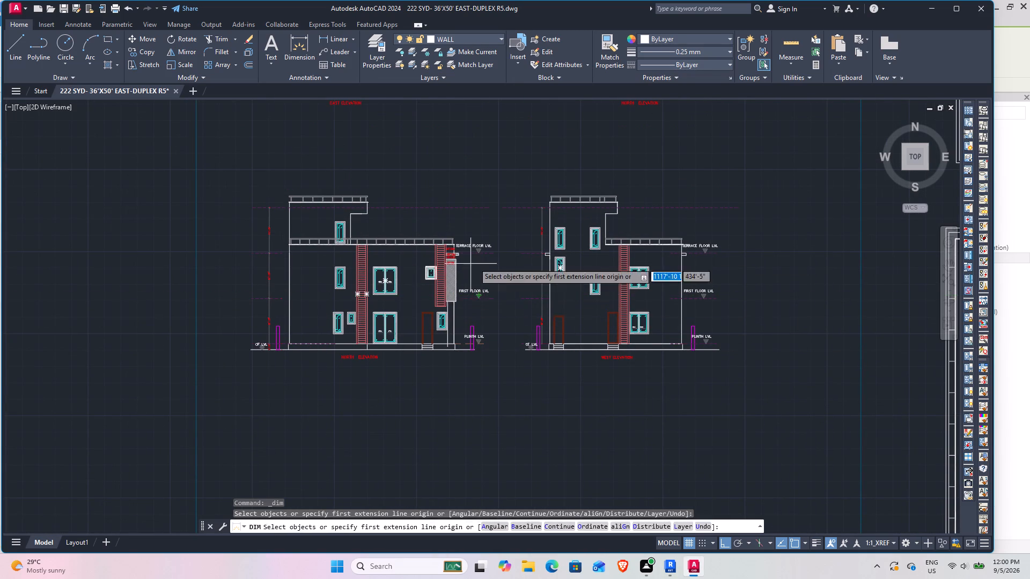
{"action": "middle_click_drag", "start_coordinate": [462, 255], "coordinate": [396, 439]}
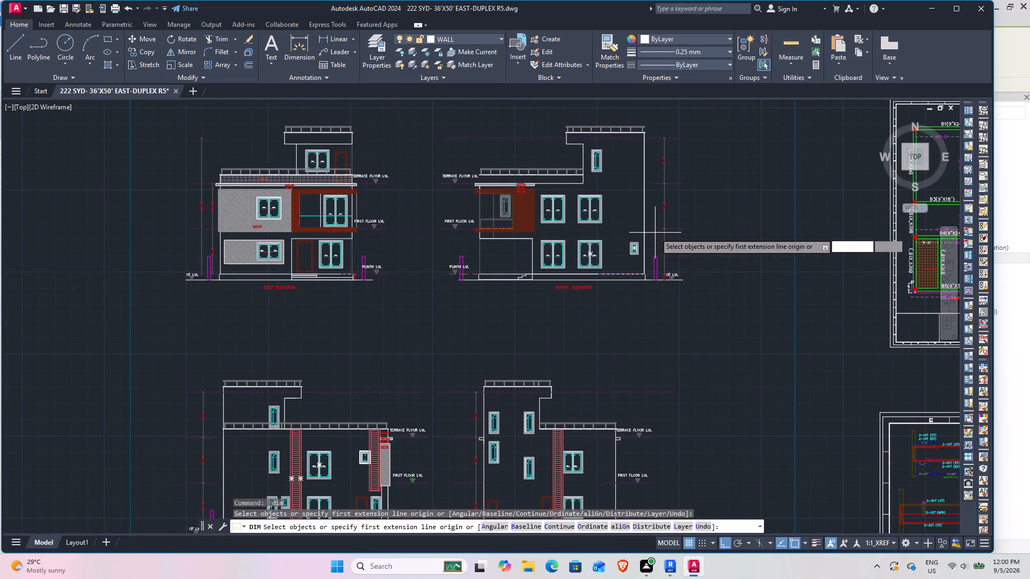
{"action": "left_click", "coordinate": [671, 574]}
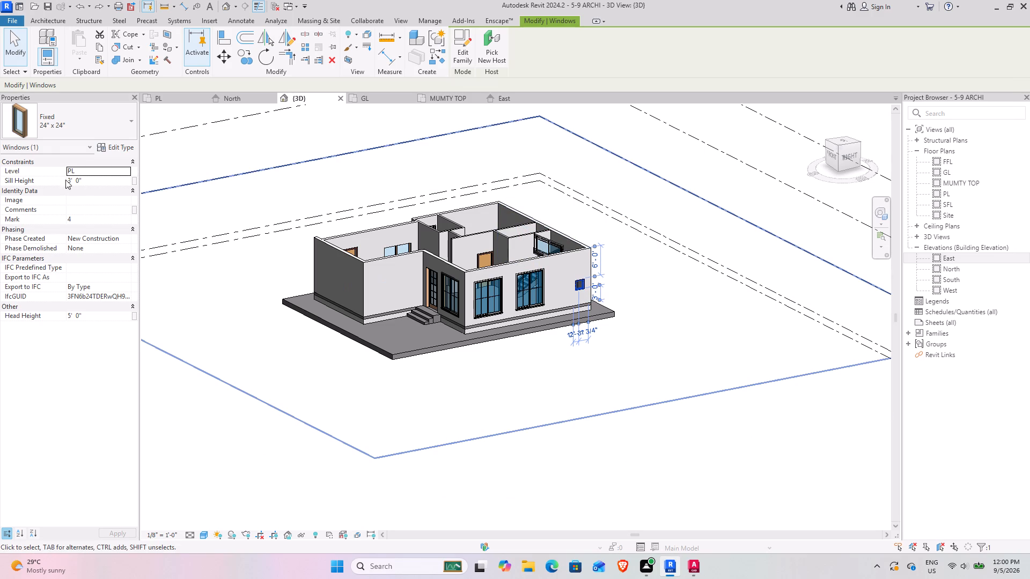
{"action": "left_click", "coordinate": [95, 185]}
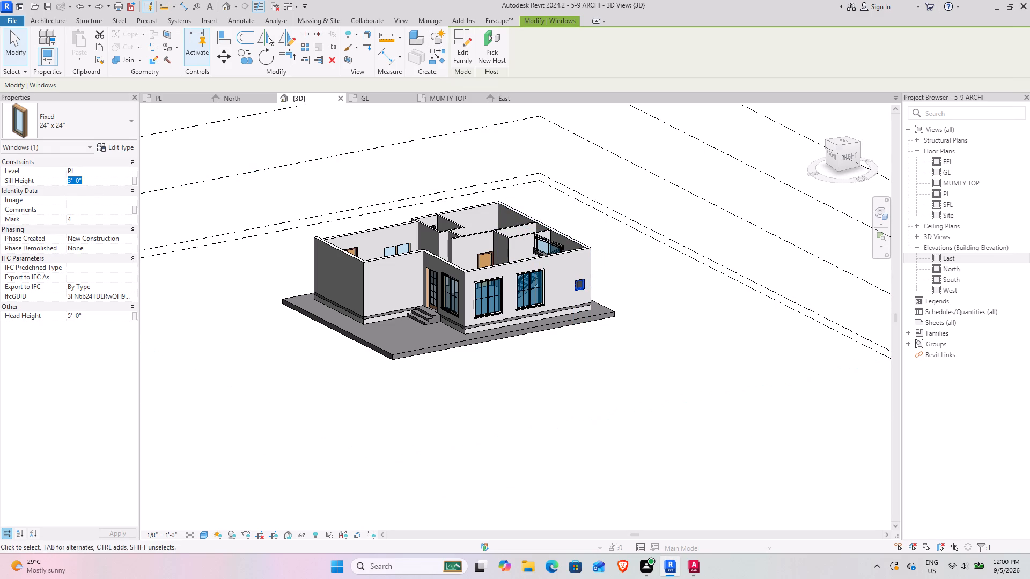
{"action": "key", "text": "5"}
{"action": "key", "text": "Return"}
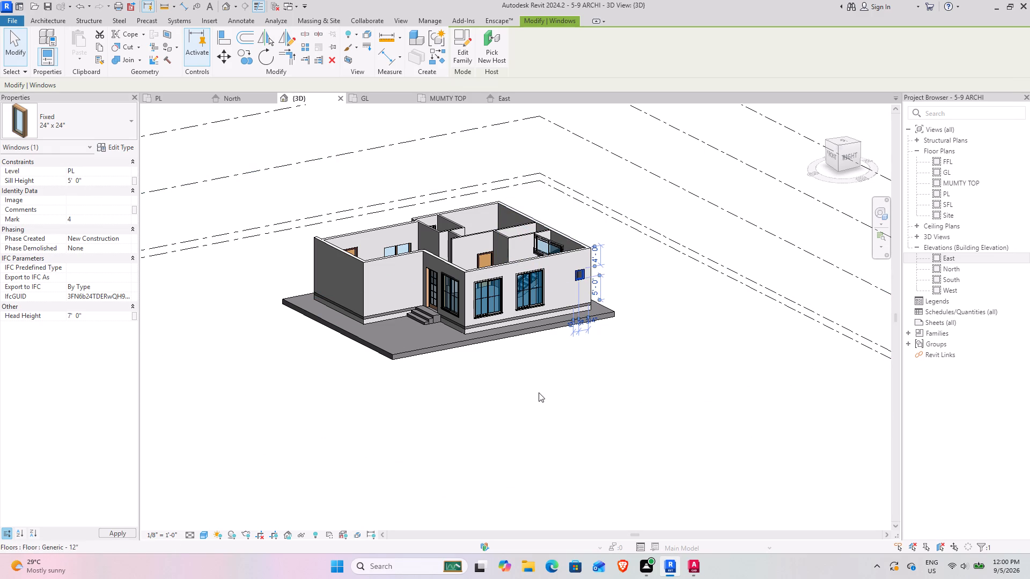
Examine the small side-wall window's position and the rest of the house from several angles in 3D.
{"action": "middle_click_drag", "start_coordinate": [511, 396], "coordinate": [447, 314], "text": "shift"}
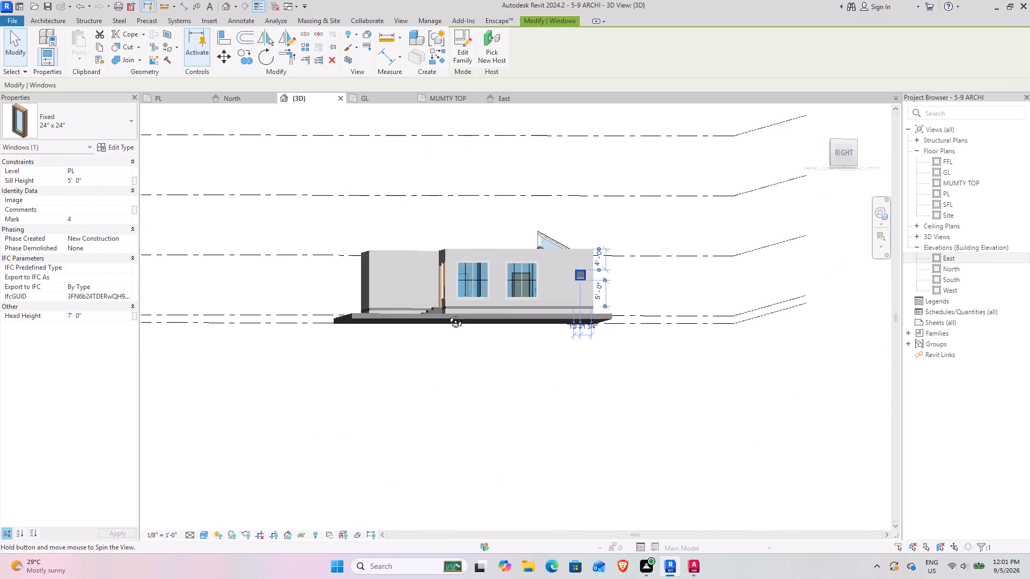
{"action": "middle_click_drag", "start_coordinate": [447, 314], "coordinate": [446, 353], "text": "shift"}
{"action": "scroll", "coordinate": [601, 253], "scroll_direction": "up", "scroll_amount": 8}
{"action": "middle_click_drag", "start_coordinate": [531, 334], "coordinate": [521, 297], "text": "shift"}
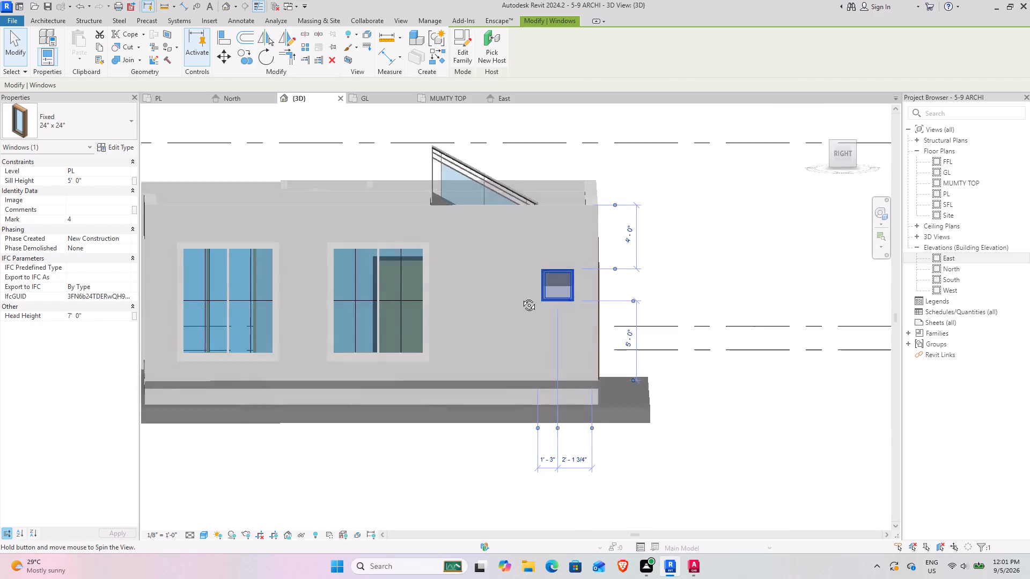
{"action": "middle_click_drag", "start_coordinate": [521, 297], "coordinate": [552, 427], "text": "shift"}
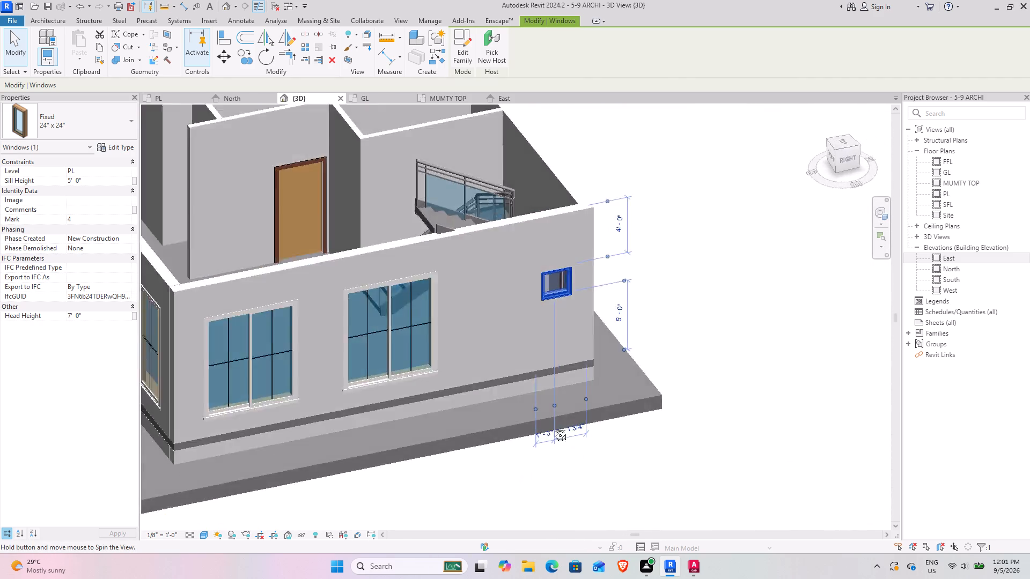
{"action": "middle_click_drag", "start_coordinate": [552, 427], "coordinate": [553, 425], "text": "shift"}
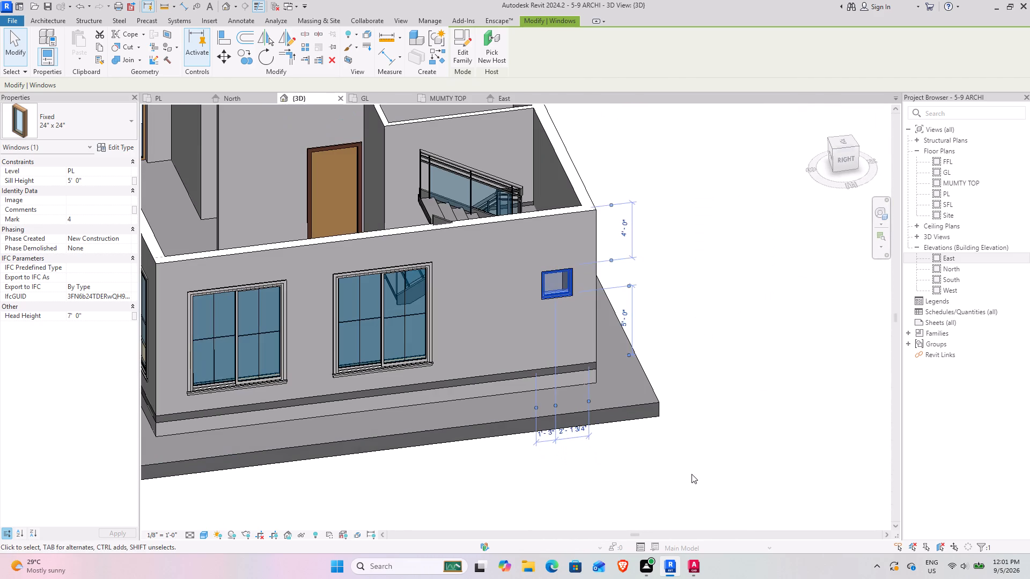
{"action": "left_click", "coordinate": [691, 474]}
{"action": "middle_click_drag", "start_coordinate": [660, 409], "coordinate": [690, 329], "text": "shift"}
{"action": "scroll", "coordinate": [443, 301], "scroll_direction": "down", "scroll_amount": 5}
{"action": "middle_click_drag", "start_coordinate": [320, 330], "coordinate": [455, 391]}
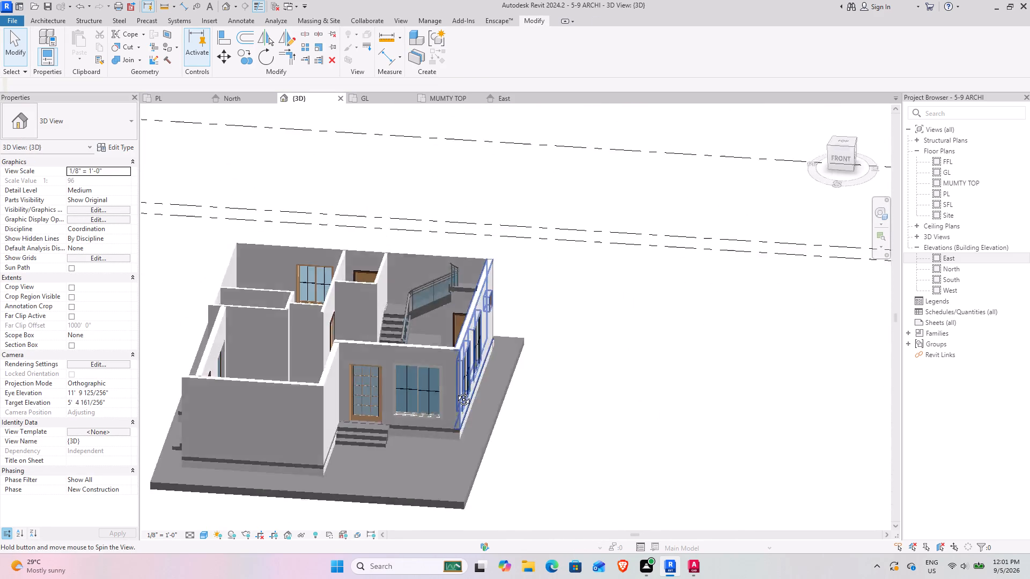
{"action": "middle_click_drag", "start_coordinate": [455, 391], "coordinate": [458, 394]}
{"action": "middle_click_drag", "start_coordinate": [451, 394], "coordinate": [596, 299]}
{"action": "middle_click_drag", "start_coordinate": [301, 322], "coordinate": [440, 365], "text": "shift"}
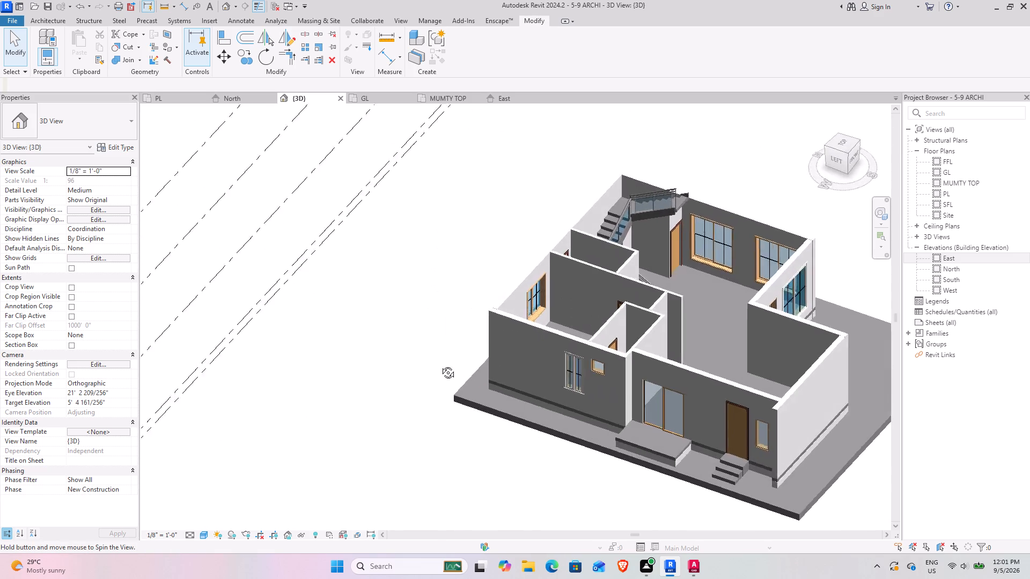
{"action": "middle_click_drag", "start_coordinate": [440, 365], "coordinate": [299, 388], "text": "shift"}
On the GL floor plan, draw a rectangular 10" boundary wall, 1' high, between opposite corners of the plot outline.
{"action": "left_click", "coordinate": [393, 98]}
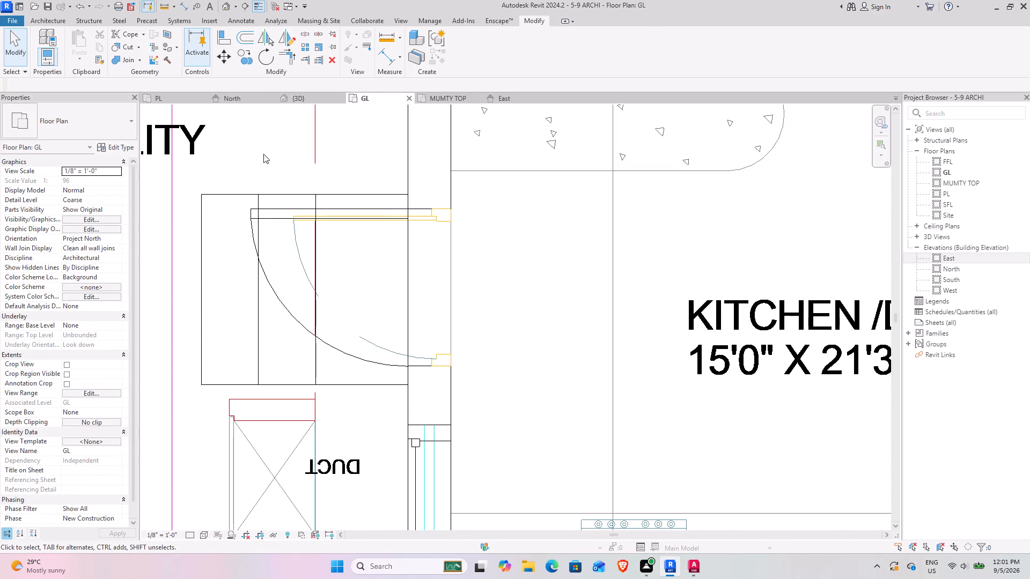
{"action": "scroll", "coordinate": [311, 280], "scroll_direction": "down", "scroll_amount": 13}
{"action": "middle_click_drag", "start_coordinate": [337, 198], "coordinate": [358, 372]}
{"action": "scroll", "coordinate": [346, 337], "scroll_direction": "down", "scroll_amount": 3}
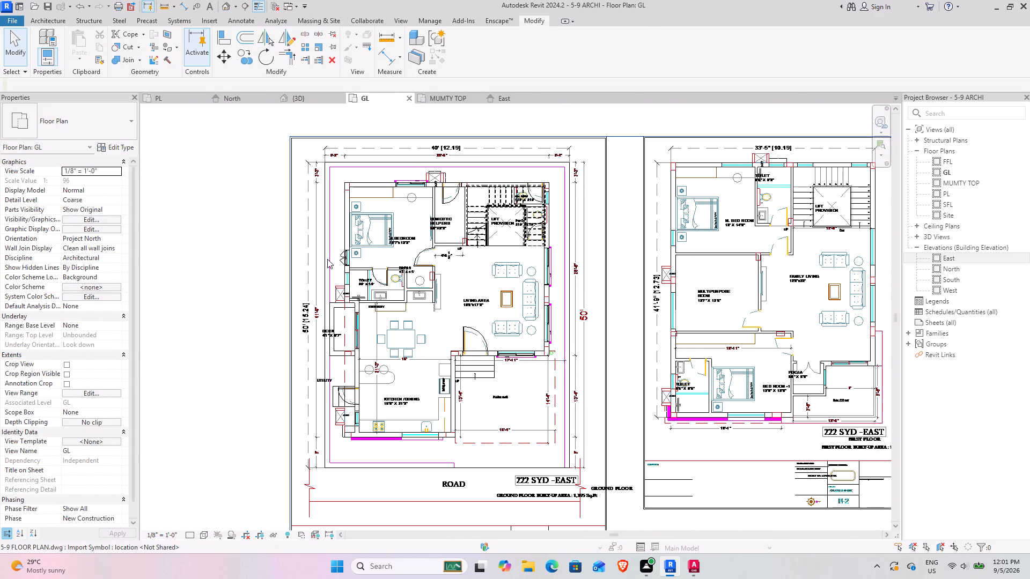
{"action": "scroll", "coordinate": [328, 149], "scroll_direction": "up", "scroll_amount": 7}
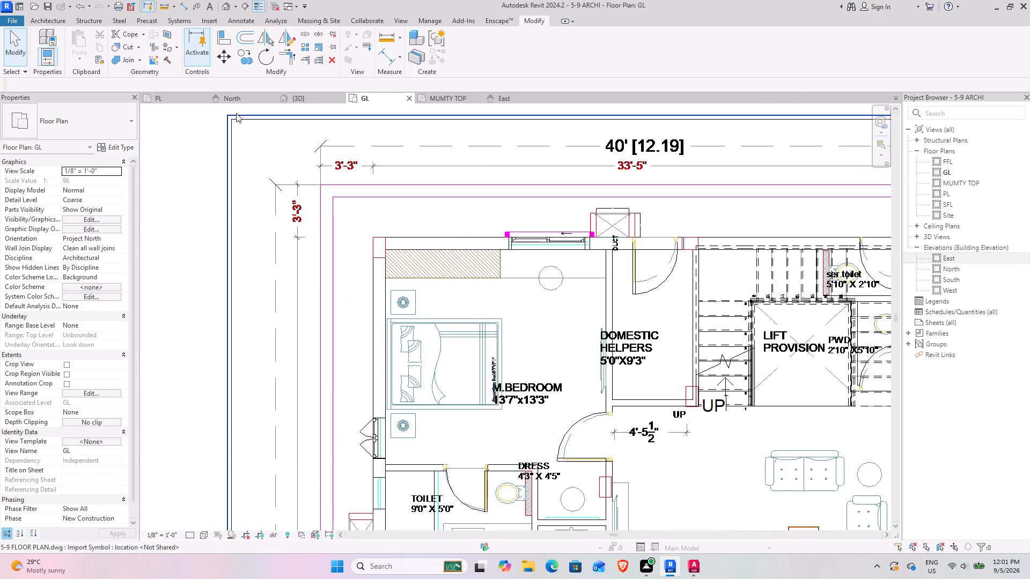
{"action": "left_click", "coordinate": [38, 19]}
{"action": "left_click", "coordinate": [50, 47]}
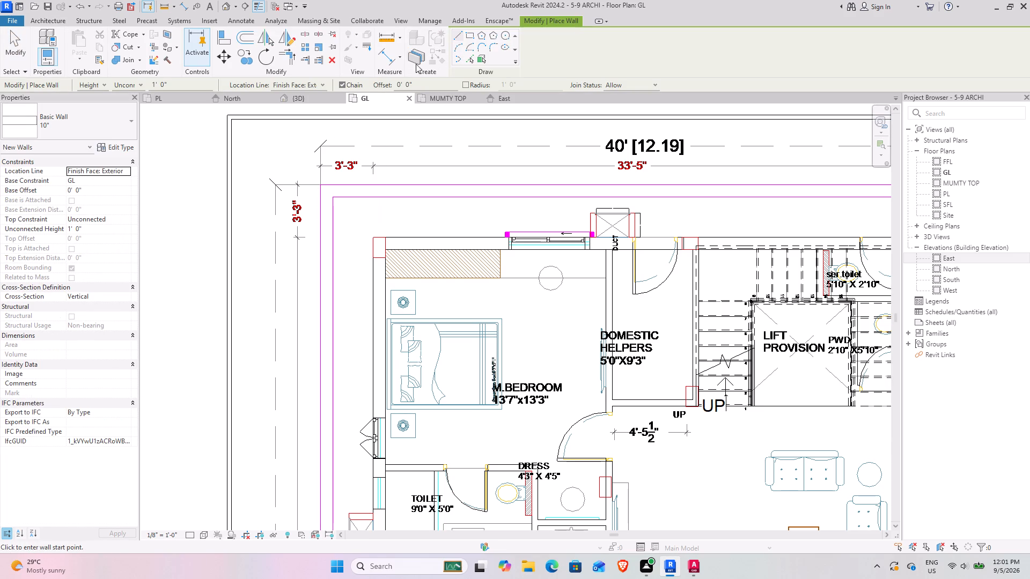
{"action": "left_click", "coordinate": [472, 39]}
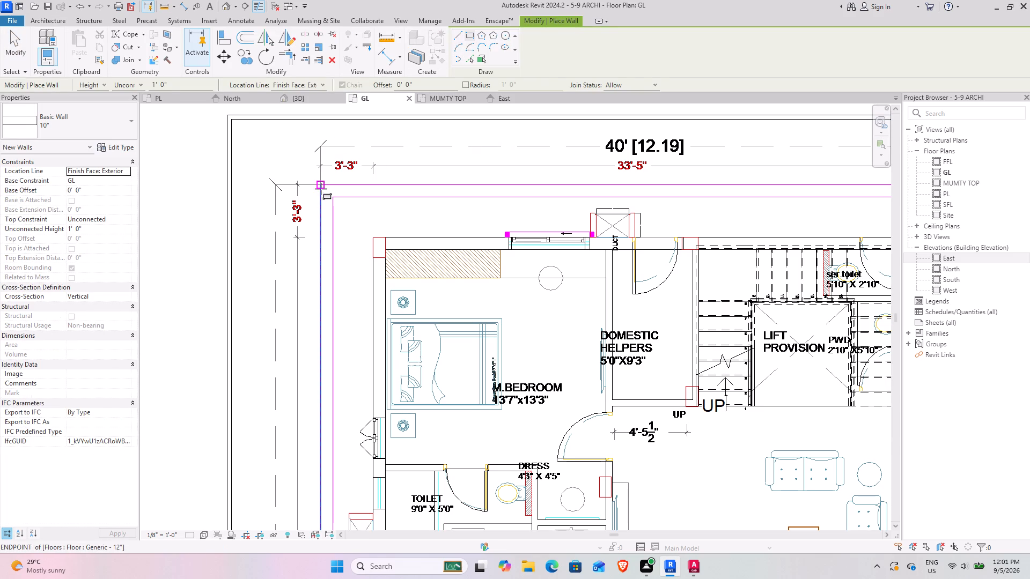
{"action": "left_click", "coordinate": [321, 189]}
{"action": "scroll", "coordinate": [598, 295], "scroll_direction": "down", "scroll_amount": 4}
{"action": "middle_click_drag", "start_coordinate": [737, 396], "coordinate": [511, 224]}
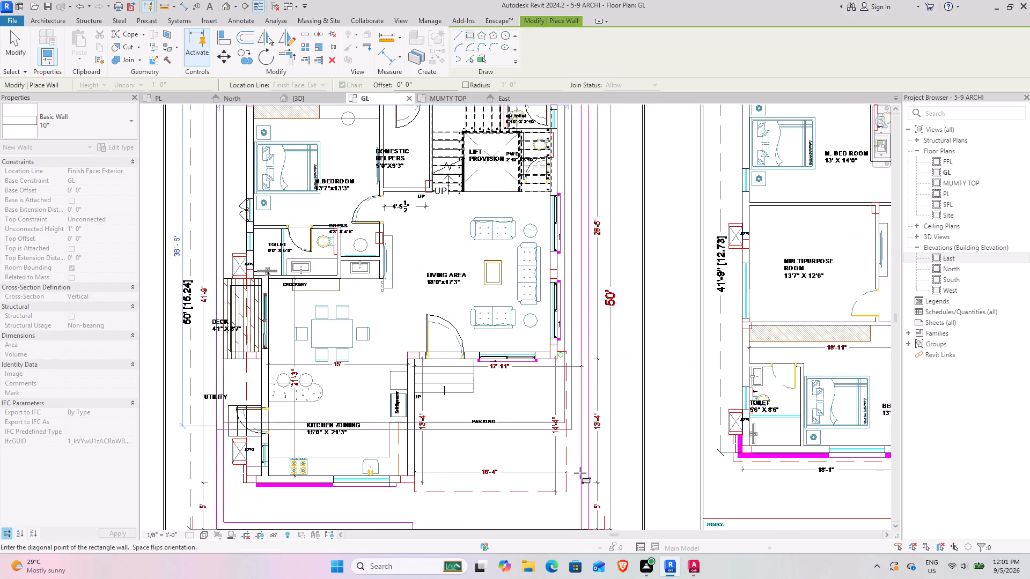
{"action": "middle_click_drag", "start_coordinate": [572, 469], "coordinate": [539, 268]}
{"action": "left_click", "coordinate": [556, 327]}
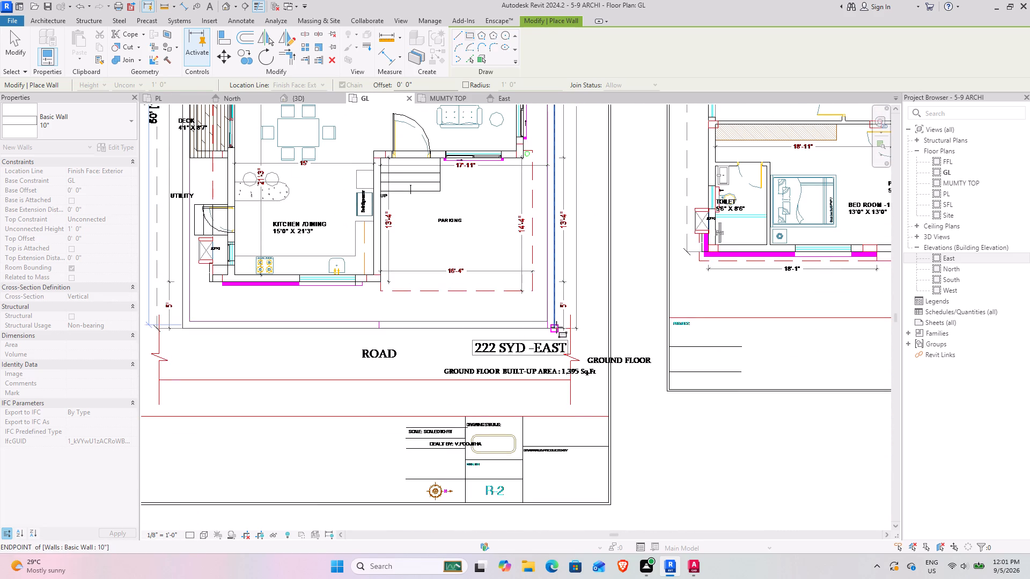
{"action": "key", "text": "Escape"}
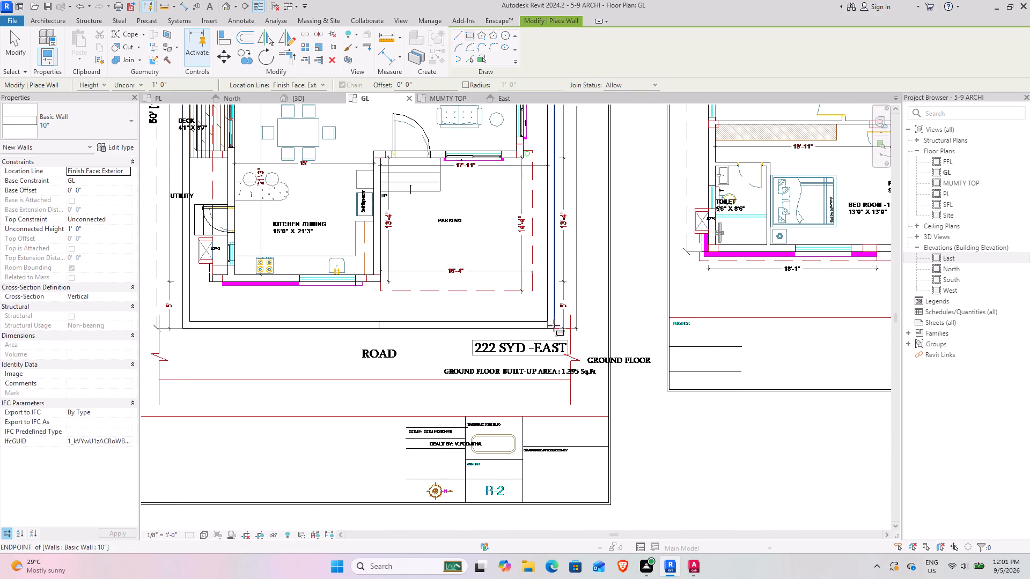
{"action": "key", "text": "Escape"}
Cut a wall opening about 18'-2" wide in the road-side boundary wall, from the gate mark to the parking-side corner.
{"action": "left_click", "coordinate": [482, 317]}
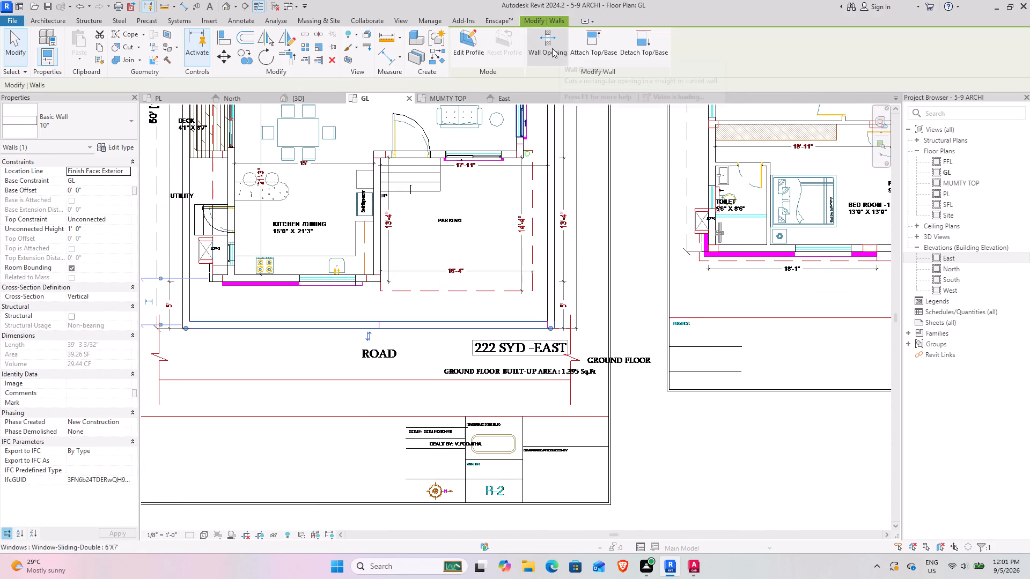
{"action": "left_click", "coordinate": [552, 48]}
{"action": "scroll", "coordinate": [371, 333], "scroll_direction": "up", "scroll_amount": 7}
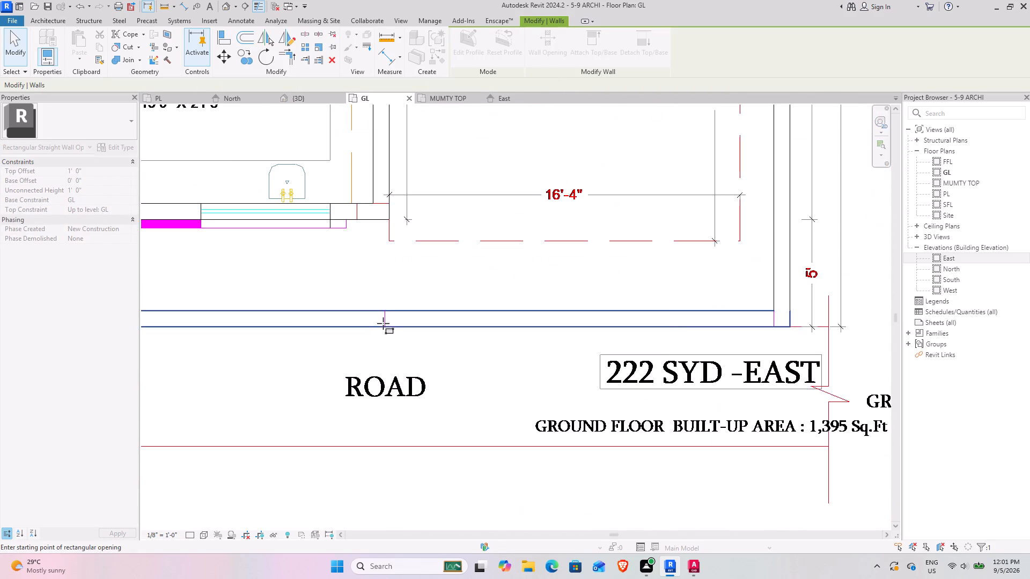
{"action": "scroll", "coordinate": [383, 323], "scroll_direction": "up", "scroll_amount": 8}
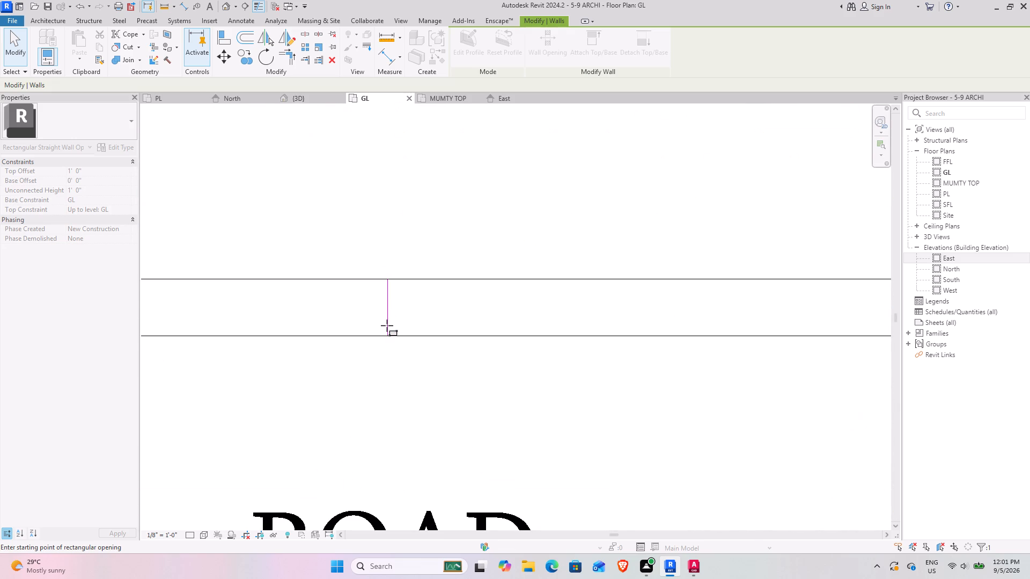
{"action": "left_click", "coordinate": [387, 282]}
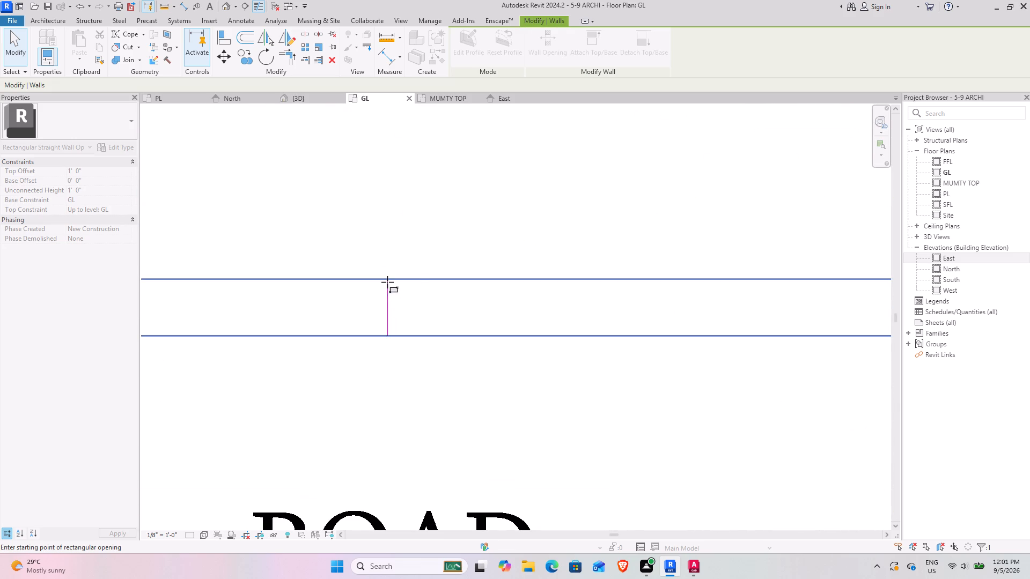
{"action": "scroll", "coordinate": [519, 302], "scroll_direction": "down", "scroll_amount": 4}
{"action": "middle_click_drag", "start_coordinate": [691, 300], "coordinate": [151, 300]}
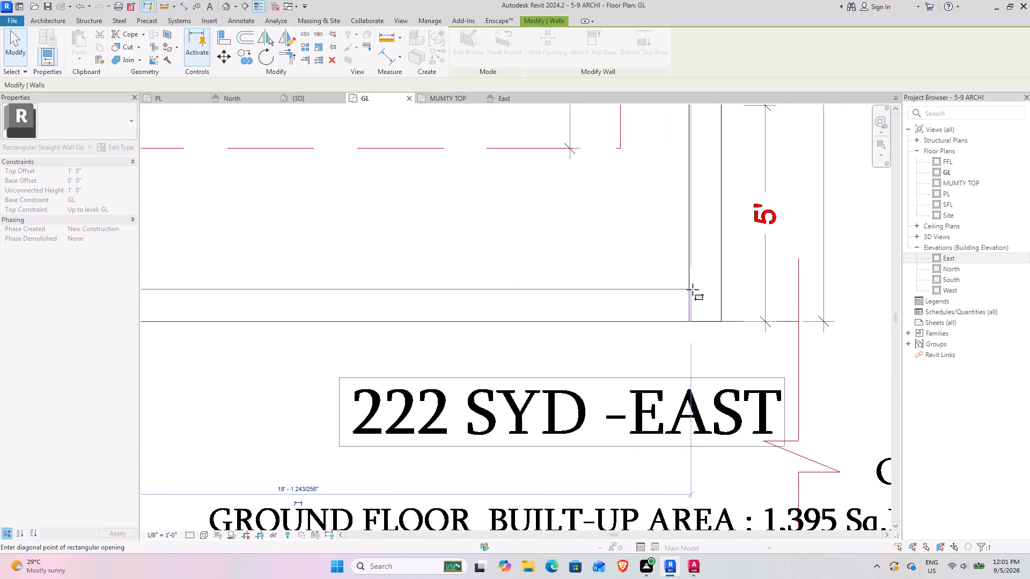
{"action": "scroll", "coordinate": [693, 289], "scroll_direction": "up", "scroll_amount": 8}
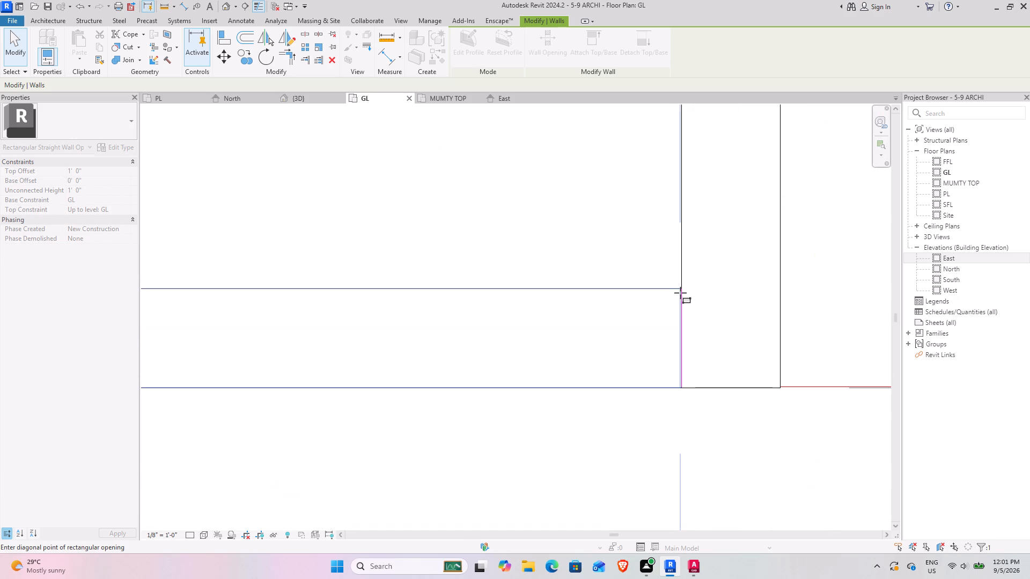
{"action": "left_click", "coordinate": [681, 294]}
{"action": "key", "text": "Escape"}
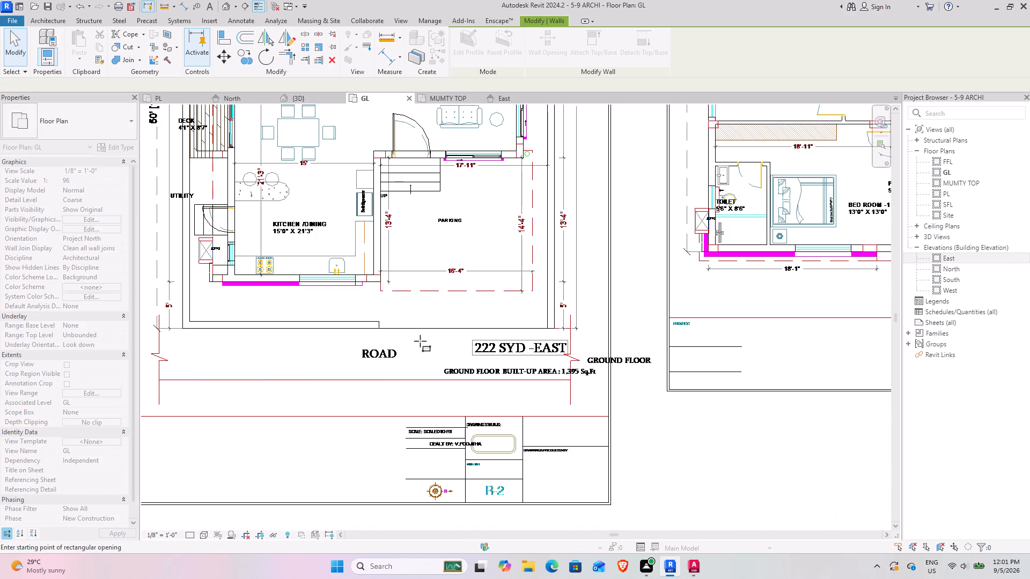
{"action": "key", "text": "Escape"}
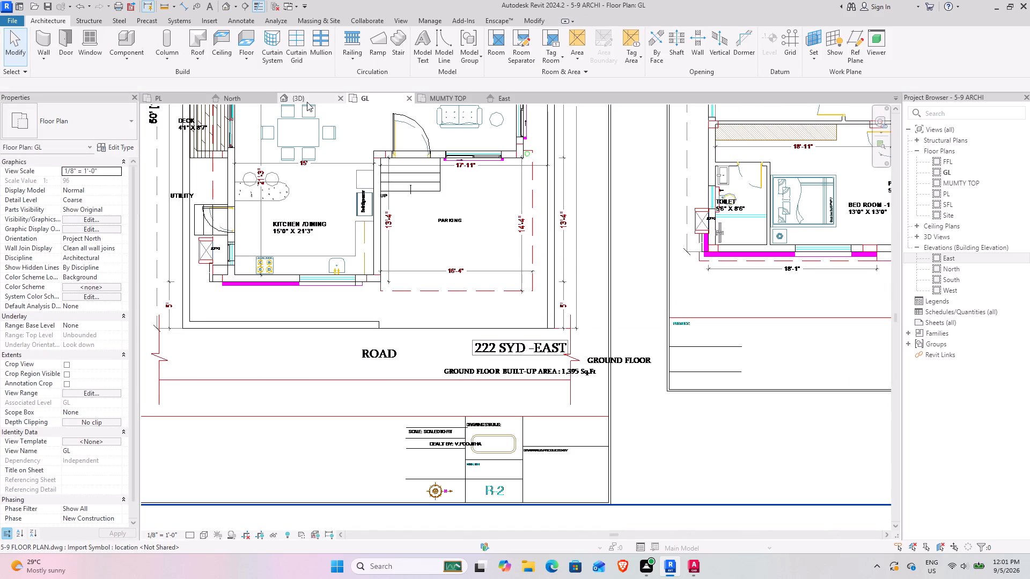
In the 3D view, set the unconnected height of all four boundary walls to 6'.
{"action": "left_click", "coordinate": [304, 101]}
{"action": "middle_click_drag", "start_coordinate": [437, 420], "coordinate": [502, 317], "text": "ctrl"}
{"action": "middle_click_drag", "start_coordinate": [412, 368], "coordinate": [350, 342], "text": "shift"}
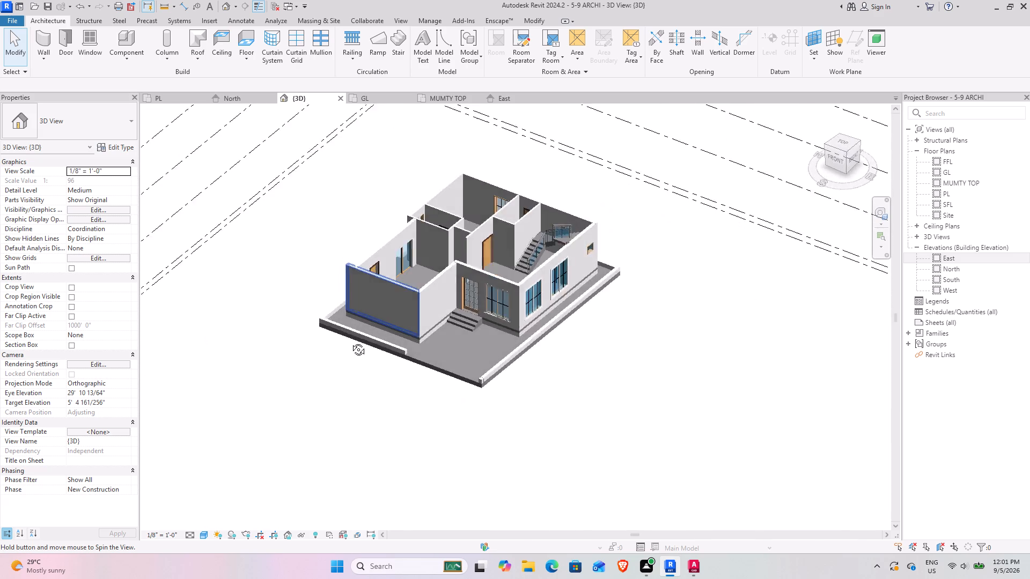
{"action": "middle_click_drag", "start_coordinate": [350, 342], "coordinate": [380, 384], "text": "shift"}
{"action": "left_click", "coordinate": [414, 391]}
{"action": "middle_click_drag", "start_coordinate": [340, 395], "coordinate": [533, 395], "text": "shift"}
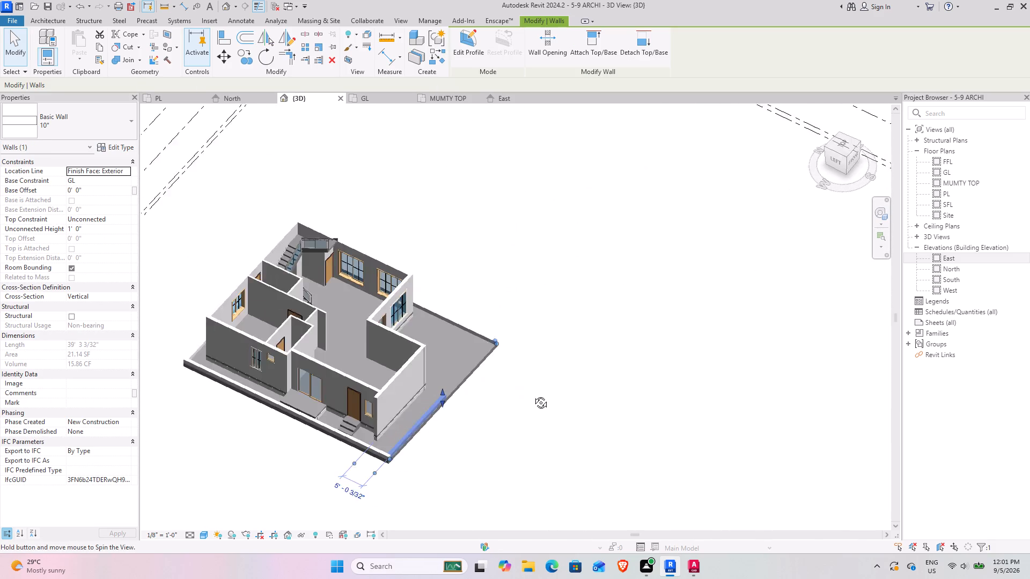
{"action": "middle_click_drag", "start_coordinate": [533, 395], "coordinate": [544, 392], "text": "shift"}
{"action": "left_click", "coordinate": [367, 452], "text": "ctrl"}
{"action": "middle_click_drag", "start_coordinate": [301, 435], "coordinate": [517, 421], "text": "shift"}
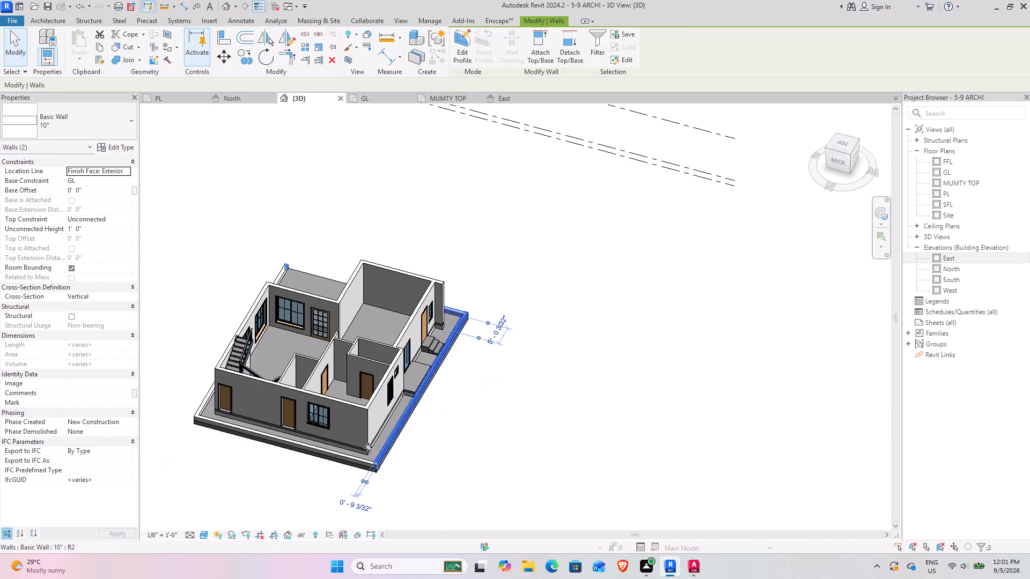
{"action": "left_click", "coordinate": [321, 451], "text": "ctrl"}
{"action": "middle_click_drag", "start_coordinate": [298, 455], "coordinate": [542, 441], "text": "shift"}
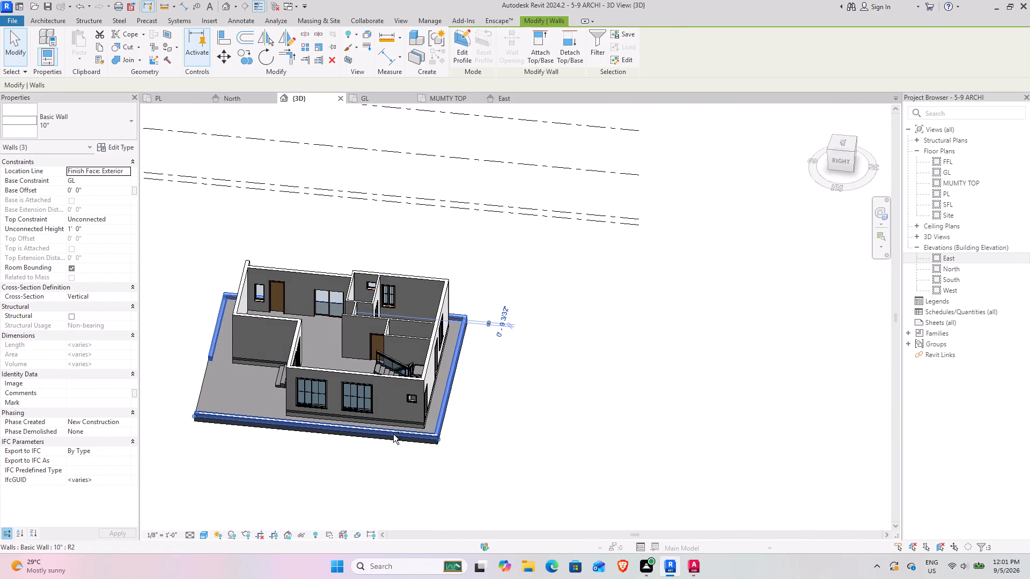
{"action": "left_click", "coordinate": [393, 434], "text": "ctrl"}
{"action": "left_click", "coordinate": [93, 231]}
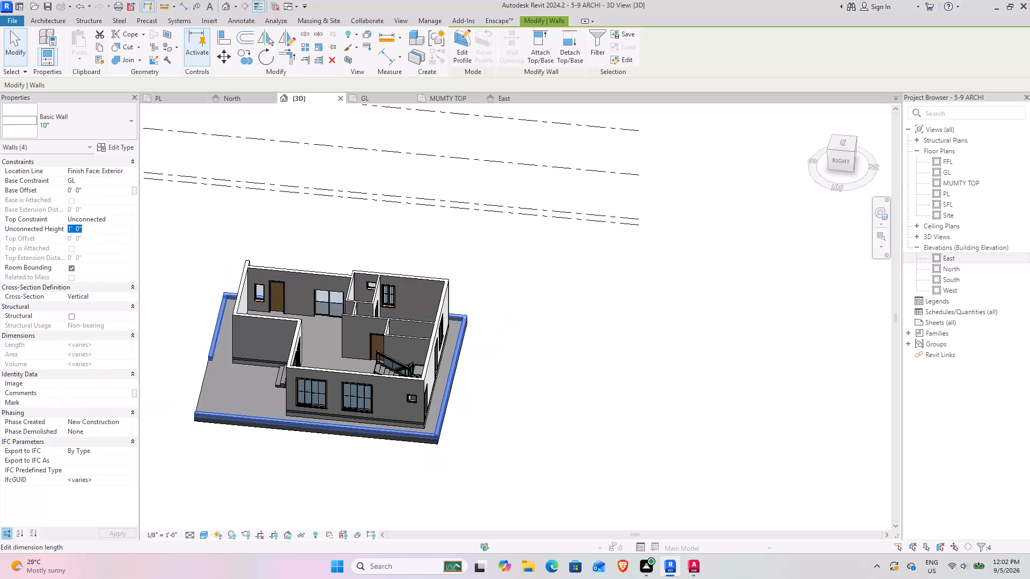
{"action": "key", "text": "6"}
{"action": "key", "text": "Return"}
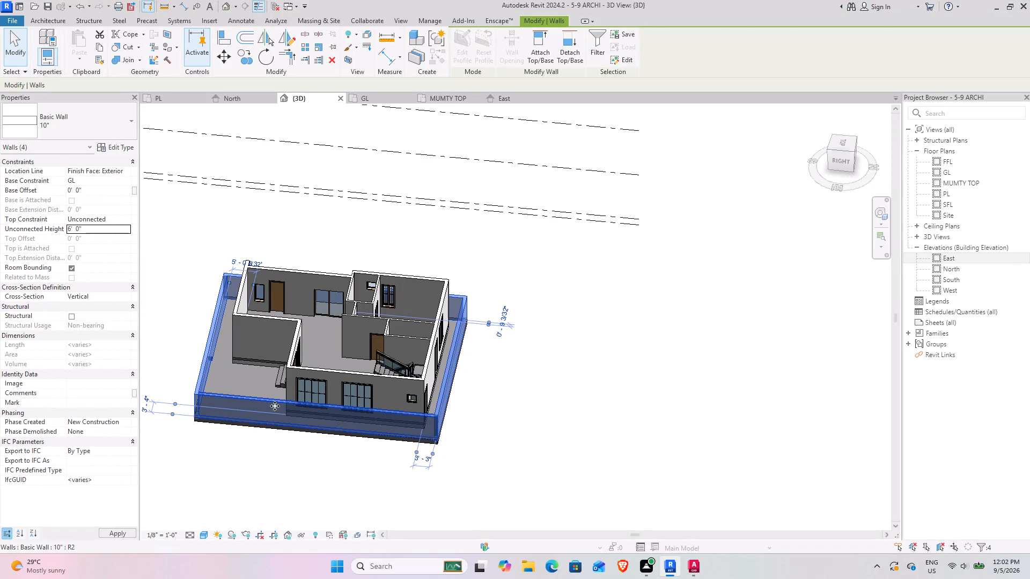
{"action": "left_click", "coordinate": [503, 514]}
Extend the road-side wall opening in front of the parking area up to the top of the boundary wall.
{"action": "middle_click_drag", "start_coordinate": [484, 504], "coordinate": [128, 432]}
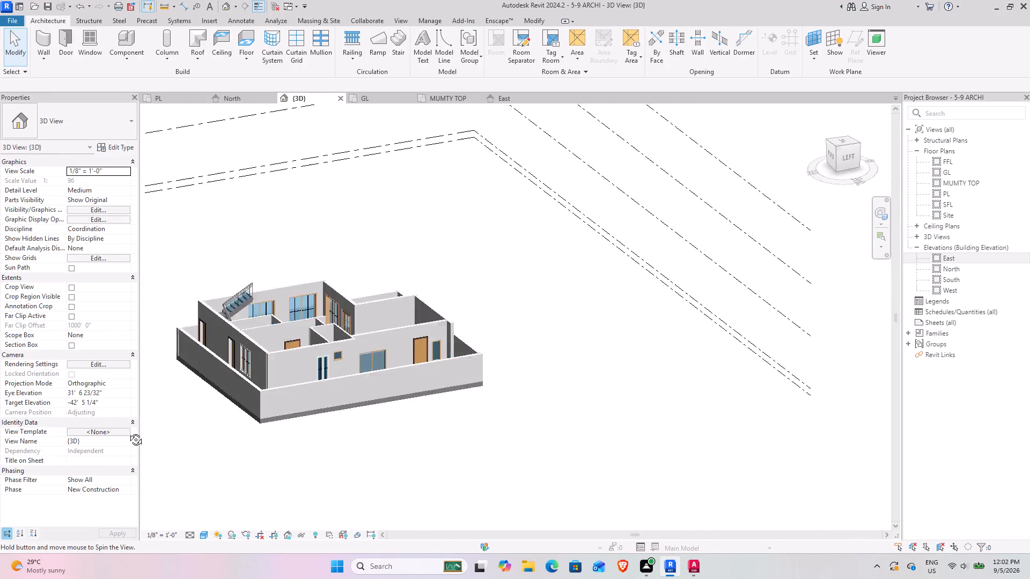
{"action": "middle_click_drag", "start_coordinate": [128, 432], "coordinate": [126, 432]}
{"action": "middle_click_drag", "start_coordinate": [497, 432], "coordinate": [282, 432], "text": "shift"}
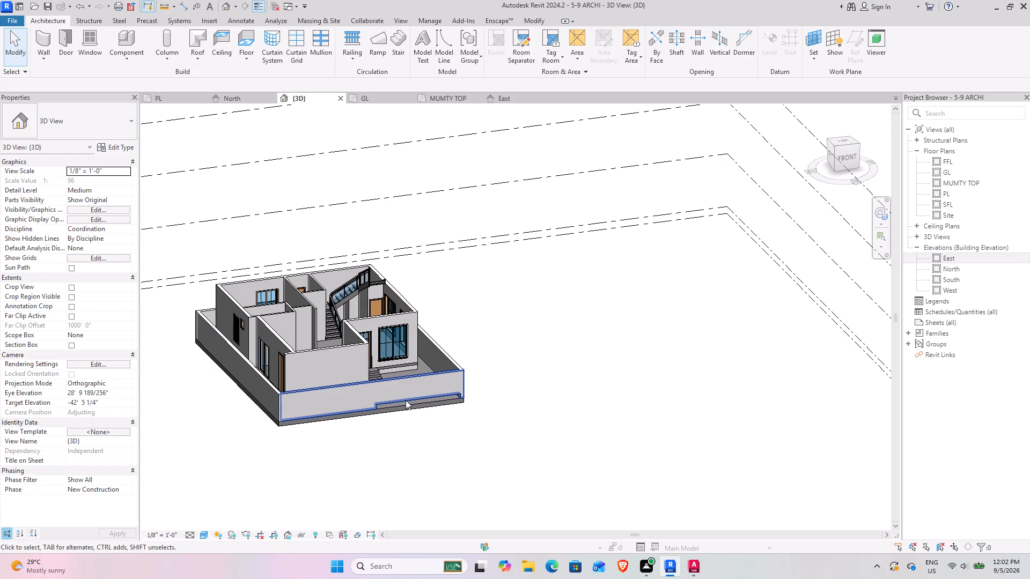
{"action": "left_click", "coordinate": [406, 400]}
{"action": "middle_click_drag", "start_coordinate": [423, 417], "coordinate": [354, 389], "text": "shift"}
{"action": "scroll", "coordinate": [406, 406], "scroll_direction": "up", "scroll_amount": 5}
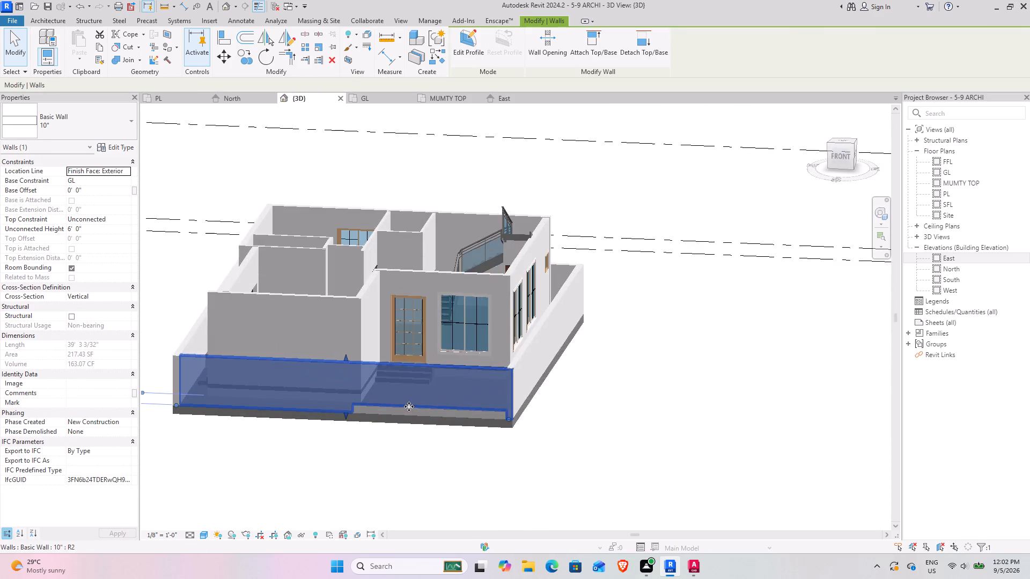
{"action": "scroll", "coordinate": [409, 406], "scroll_direction": "up", "scroll_amount": 3}
{"action": "left_click", "coordinate": [401, 515]}
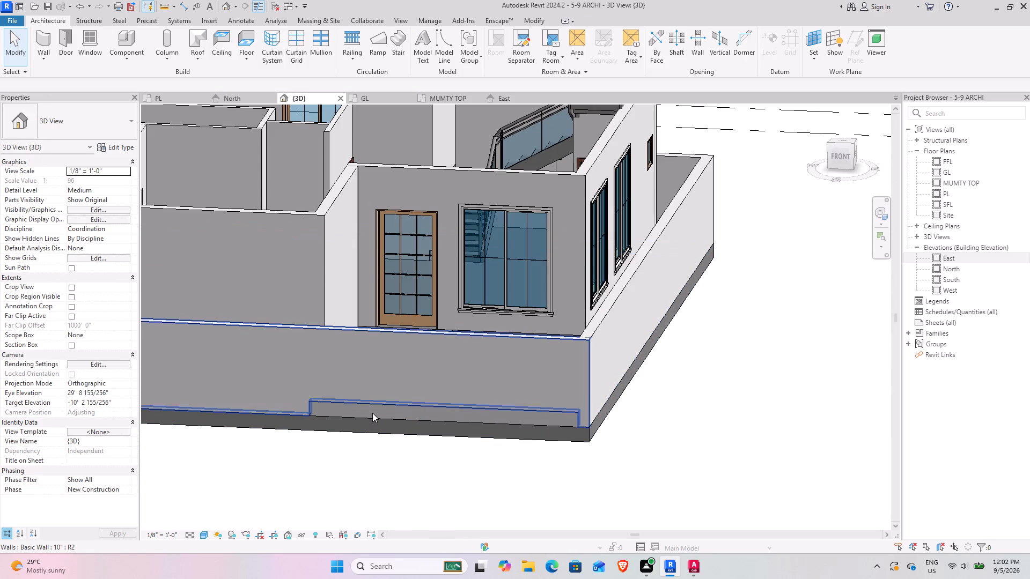
{"action": "left_click", "coordinate": [374, 409]}
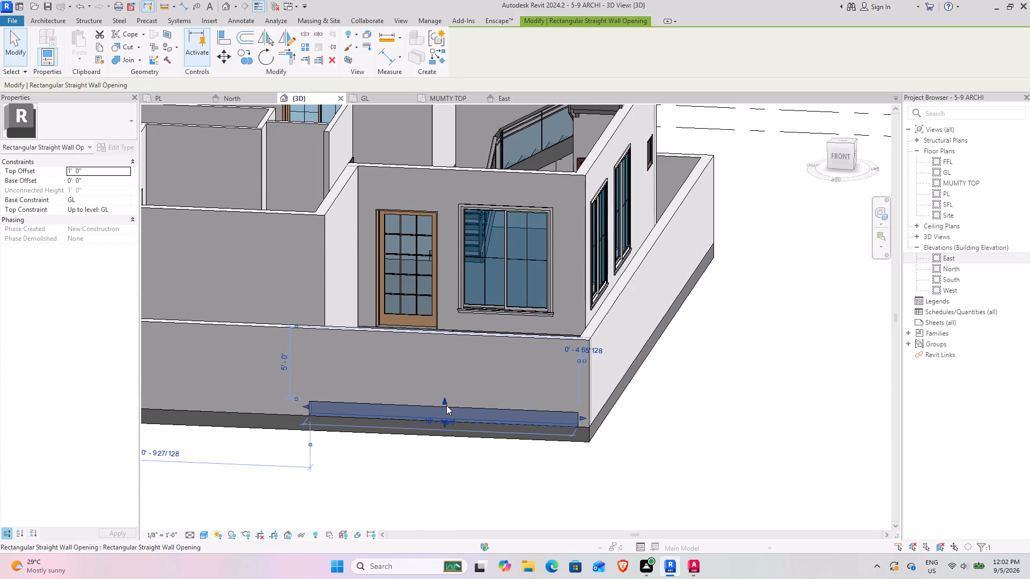
{"action": "left_click_drag", "start_coordinate": [444, 402], "coordinate": [433, 329]}
{"action": "left_click", "coordinate": [491, 529]}
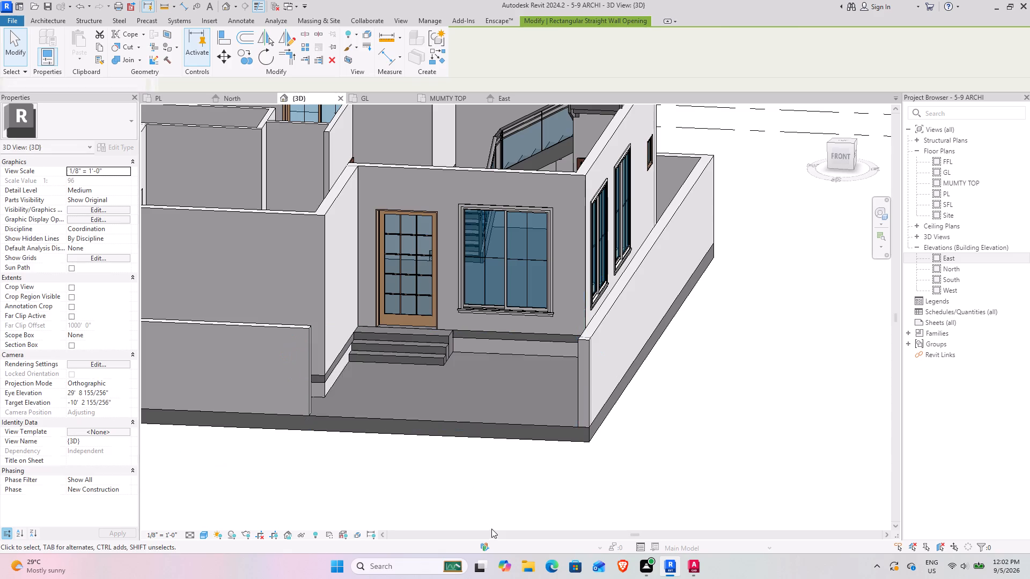
Examine the boundary wall, its parking opening and the house from several angles in 3D.
{"action": "scroll", "coordinate": [492, 464], "scroll_direction": "down", "scroll_amount": 5}
{"action": "middle_click_drag", "start_coordinate": [508, 457], "coordinate": [533, 515], "text": "shift"}
{"action": "middle_click_drag", "start_coordinate": [524, 508], "coordinate": [482, 417]}
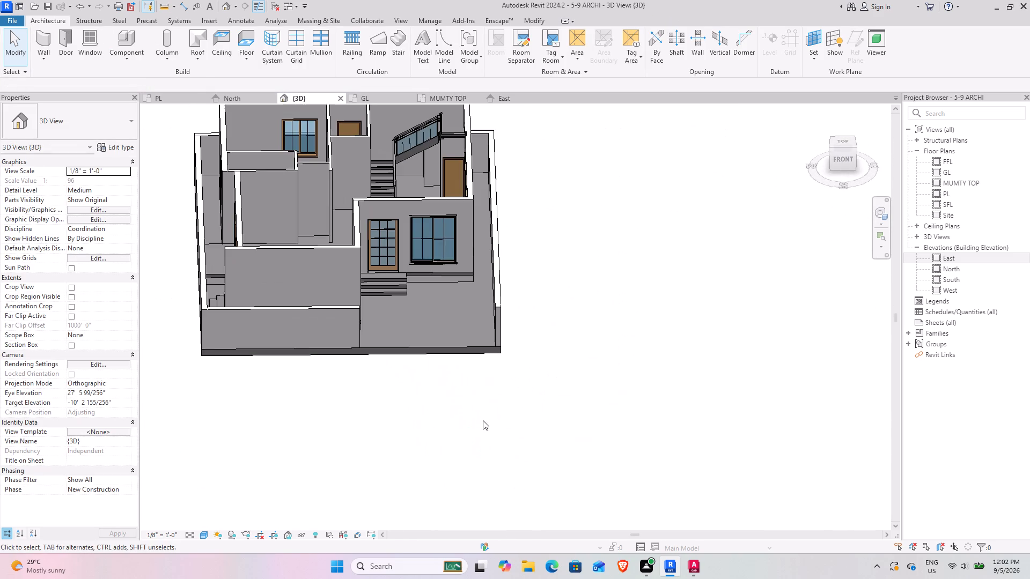
{"action": "scroll", "coordinate": [487, 424], "scroll_direction": "down", "scroll_amount": 3}
{"action": "middle_click_drag", "start_coordinate": [462, 417], "coordinate": [410, 472], "text": "shift"}
{"action": "middle_click_drag", "start_coordinate": [367, 406], "coordinate": [437, 463]}
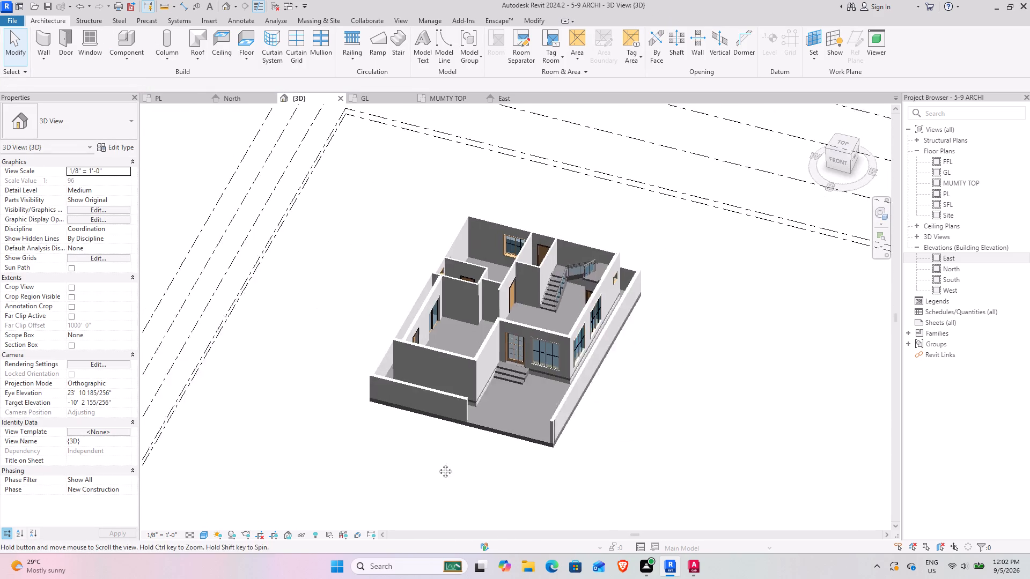
{"action": "middle_click_drag", "start_coordinate": [437, 463], "coordinate": [436, 464]}
{"action": "middle_click_drag", "start_coordinate": [477, 467], "coordinate": [440, 444], "text": "shift"}
{"action": "middle_click_drag", "start_coordinate": [566, 436], "coordinate": [669, 447], "text": "shift"}
{"action": "middle_click_drag", "start_coordinate": [617, 433], "coordinate": [438, 328], "text": "shift"}
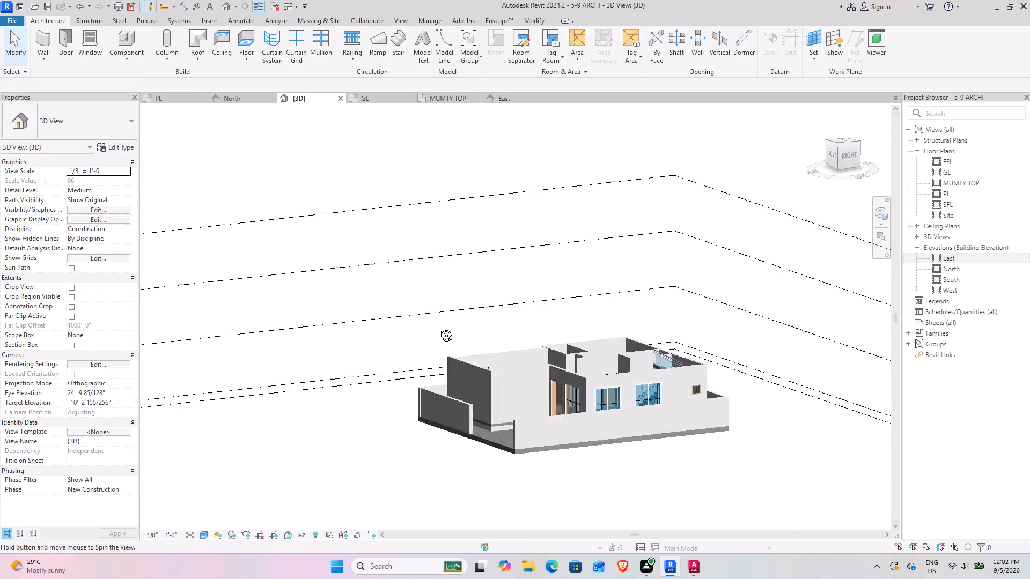
{"action": "middle_click_drag", "start_coordinate": [438, 328], "coordinate": [556, 507], "text": "shift"}
{"action": "middle_click_drag", "start_coordinate": [525, 463], "coordinate": [207, 304]}
{"action": "middle_click_drag", "start_coordinate": [307, 362], "coordinate": [518, 456]}
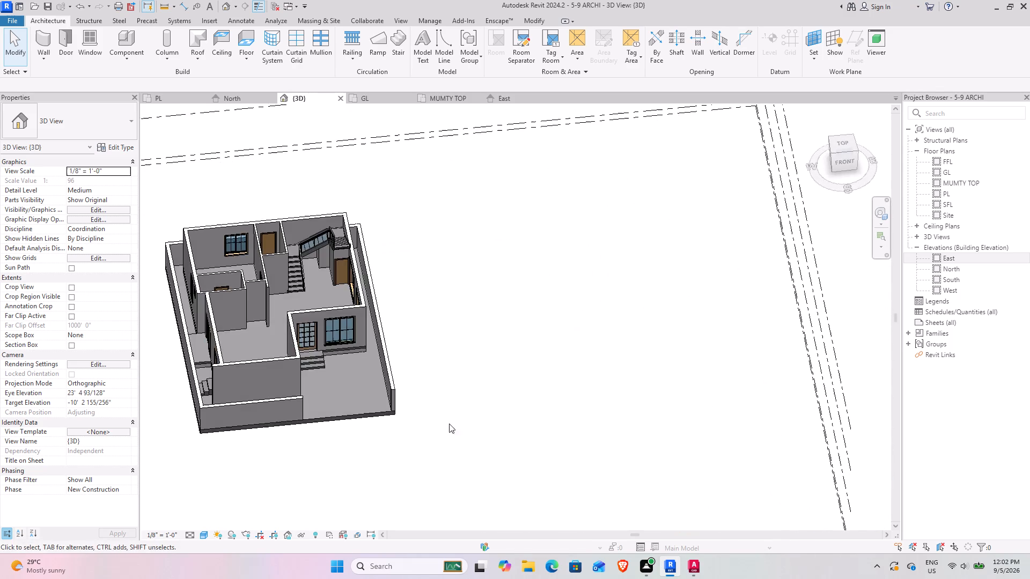
{"action": "middle_click_drag", "start_coordinate": [426, 410], "coordinate": [599, 479]}
{"action": "middle_click_drag", "start_coordinate": [580, 478], "coordinate": [451, 493], "text": "shift"}
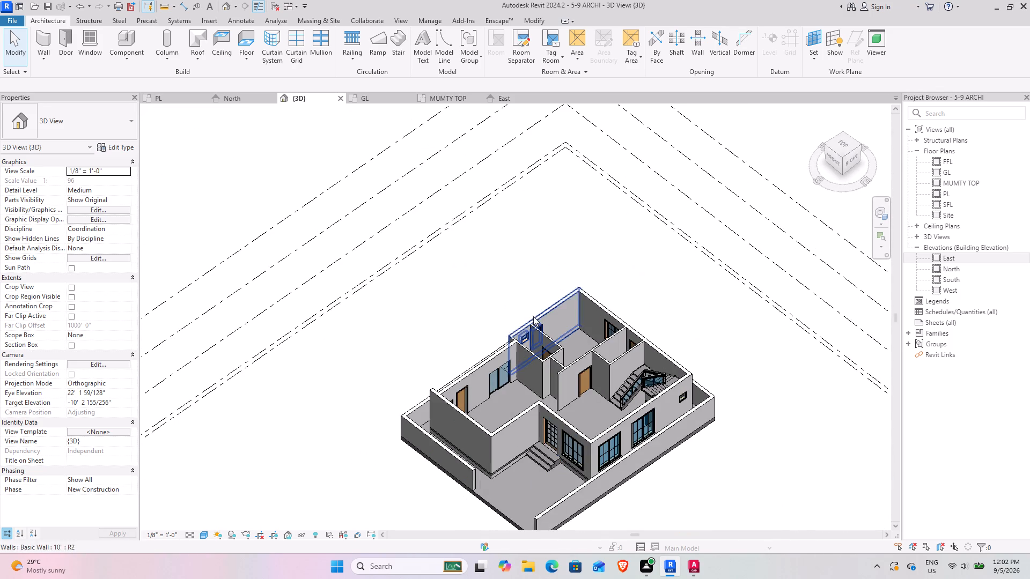
In the PL floor plan, examine the room layout around the parking, living area, bedroom, dress, toilet and kitchen/dining.
{"action": "left_click", "coordinate": [174, 101]}
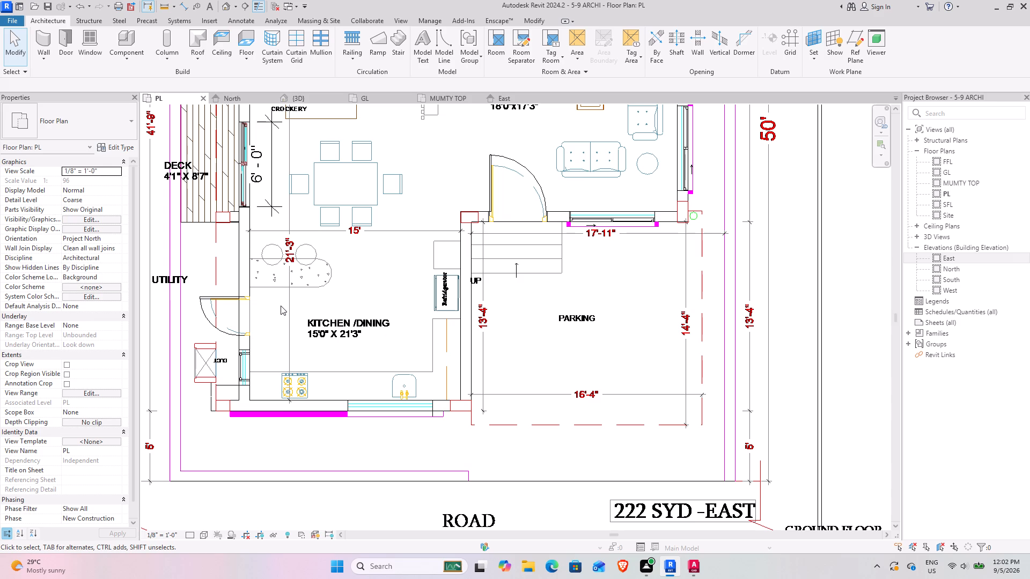
{"action": "middle_click_drag", "start_coordinate": [618, 149], "coordinate": [617, 326]}
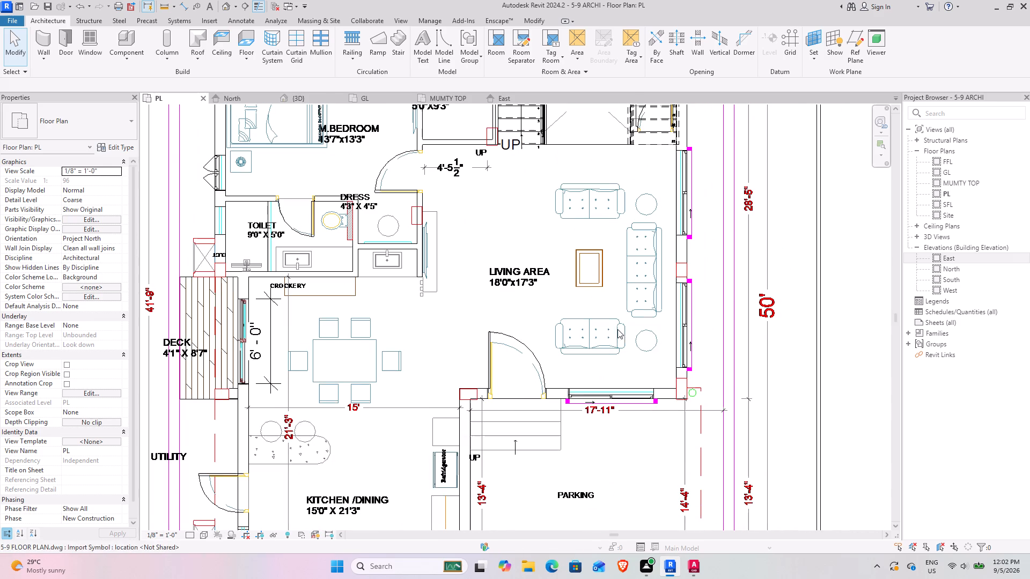
{"action": "middle_click_drag", "start_coordinate": [509, 191], "coordinate": [531, 400]}
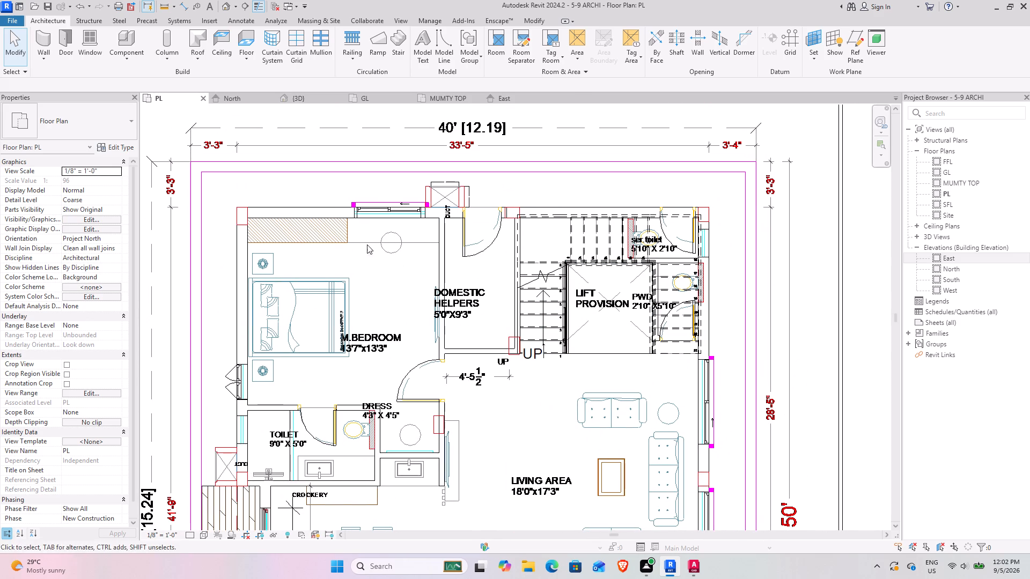
{"action": "scroll", "coordinate": [394, 244], "scroll_direction": "up", "scroll_amount": 2}
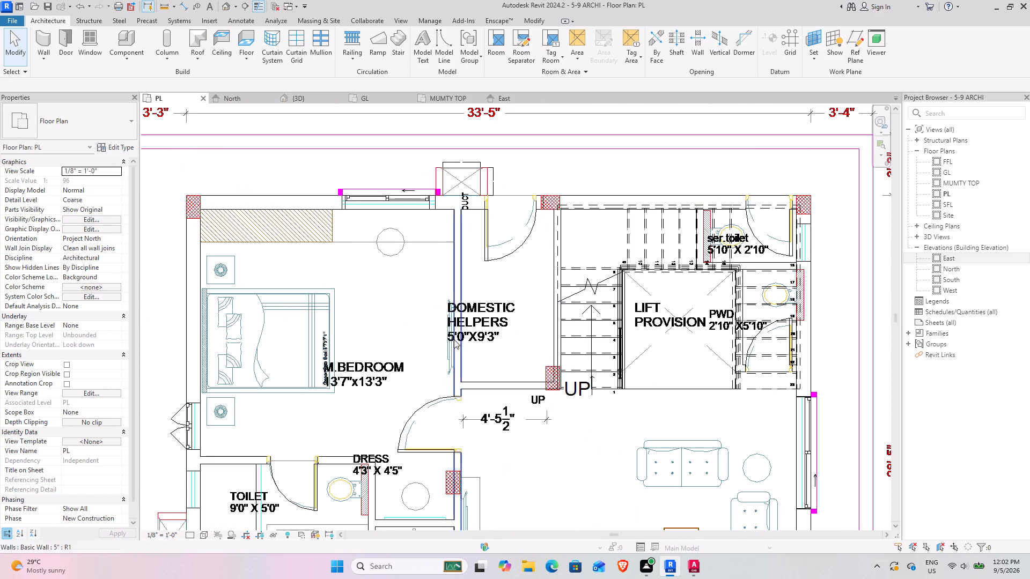
{"action": "middle_click_drag", "start_coordinate": [524, 398], "coordinate": [417, 256]}
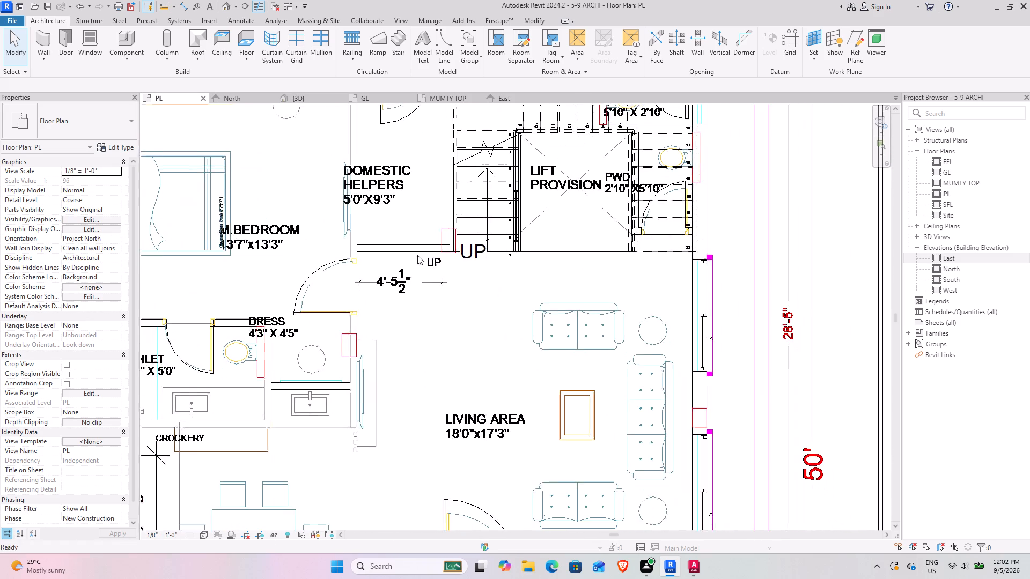
{"action": "scroll", "coordinate": [437, 287], "scroll_direction": "down", "scroll_amount": 1}
{"action": "middle_click_drag", "start_coordinate": [306, 336], "coordinate": [398, 256]}
{"action": "scroll", "coordinate": [394, 322], "scroll_direction": "up", "scroll_amount": 3}
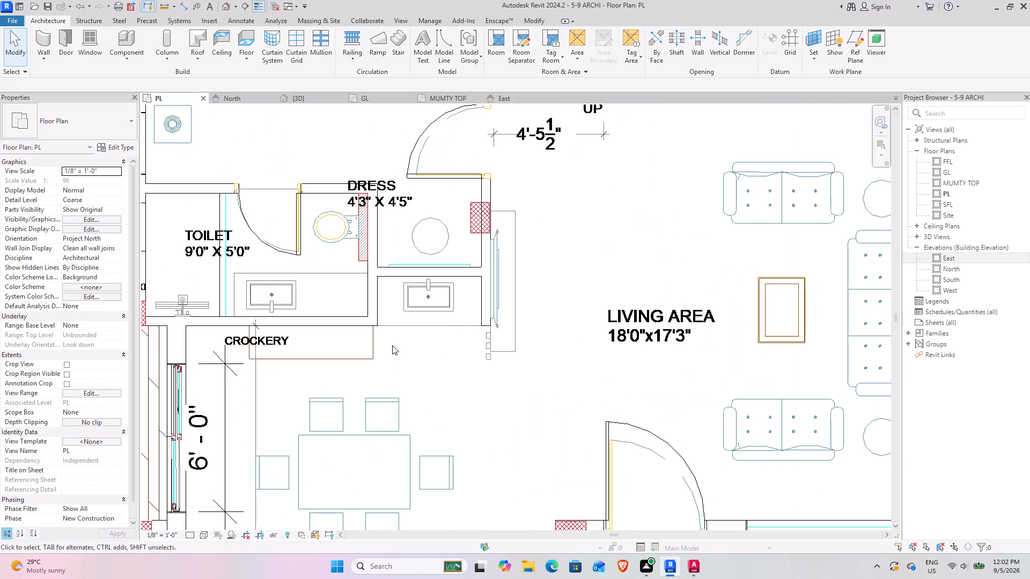
{"action": "middle_click_drag", "start_coordinate": [387, 343], "coordinate": [426, 283]}
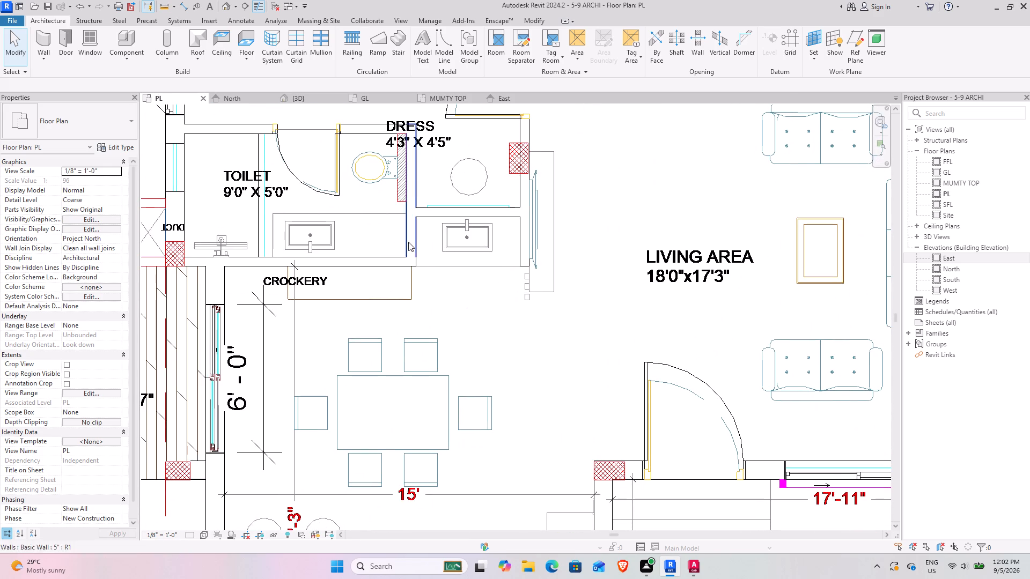
{"action": "middle_click_drag", "start_coordinate": [455, 227], "coordinate": [455, 255]}
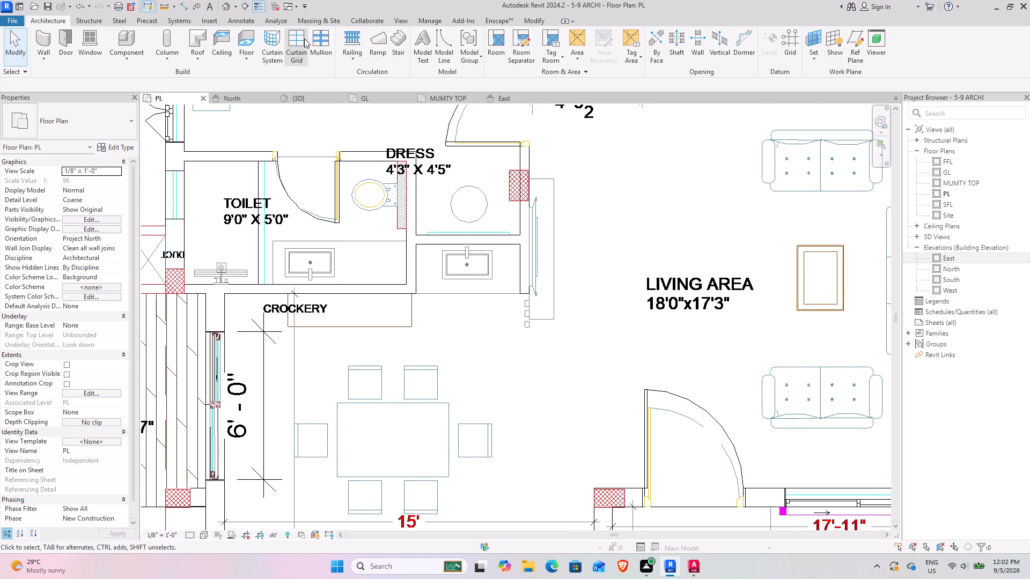
Start a floor on level PL, duplicate Generic - 12" as a new type named 4", and open its layer structure.
{"action": "left_click", "coordinate": [250, 38]}
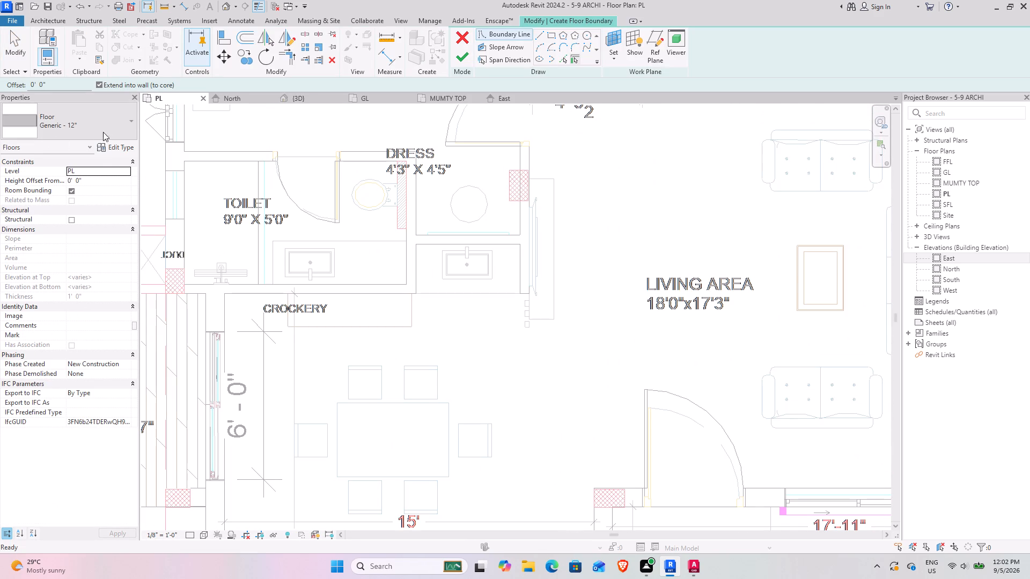
{"action": "left_click", "coordinate": [119, 148]}
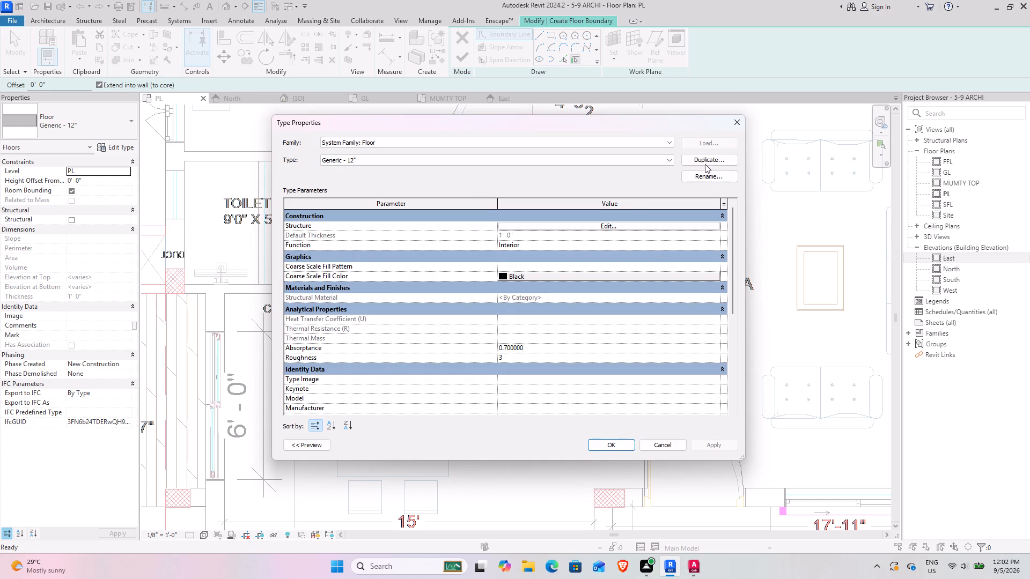
{"action": "left_click", "coordinate": [705, 164]}
{"action": "type", "text": "4\""}
{"action": "key", "text": "Return"}
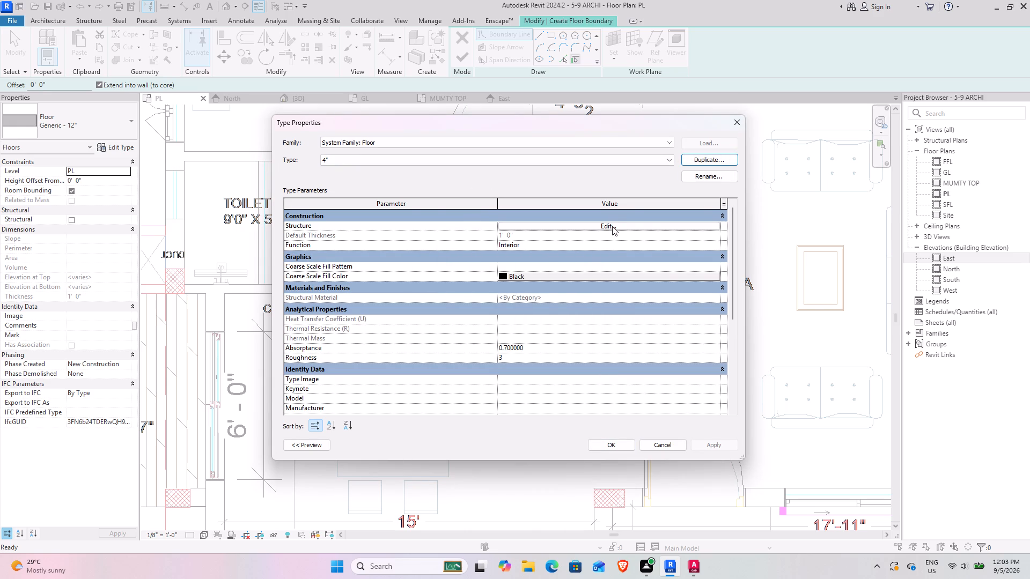
{"action": "left_click", "coordinate": [608, 224]}
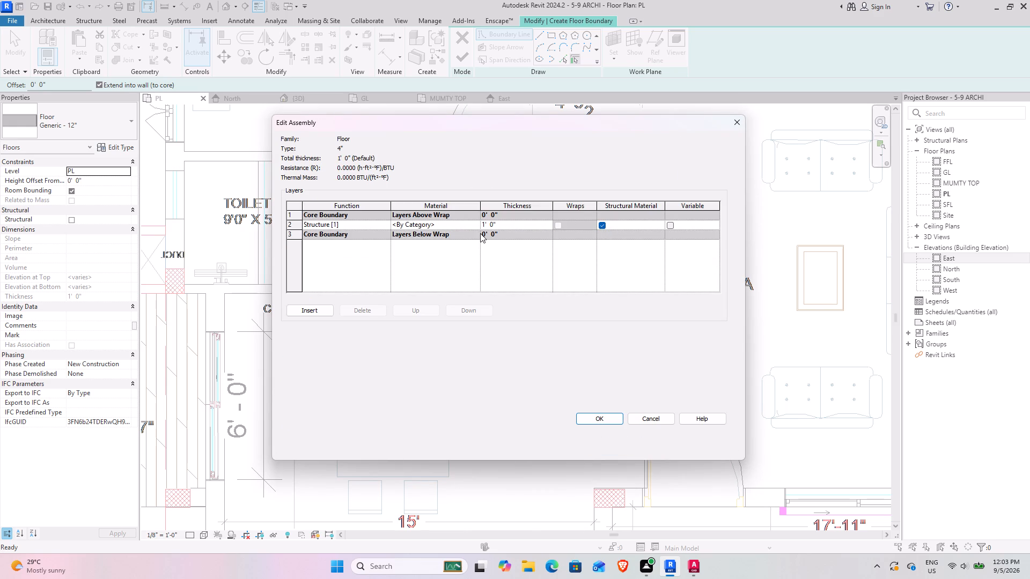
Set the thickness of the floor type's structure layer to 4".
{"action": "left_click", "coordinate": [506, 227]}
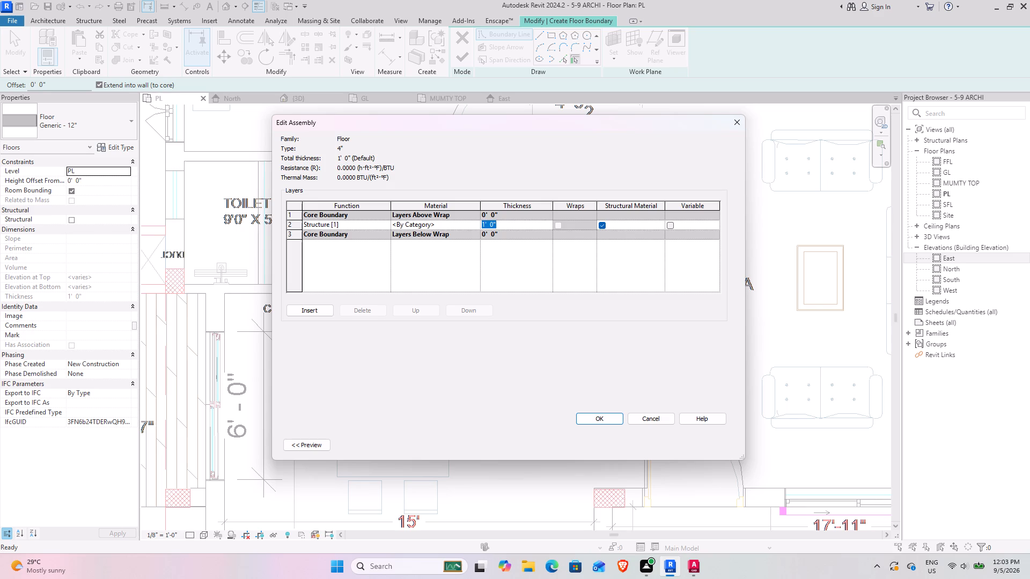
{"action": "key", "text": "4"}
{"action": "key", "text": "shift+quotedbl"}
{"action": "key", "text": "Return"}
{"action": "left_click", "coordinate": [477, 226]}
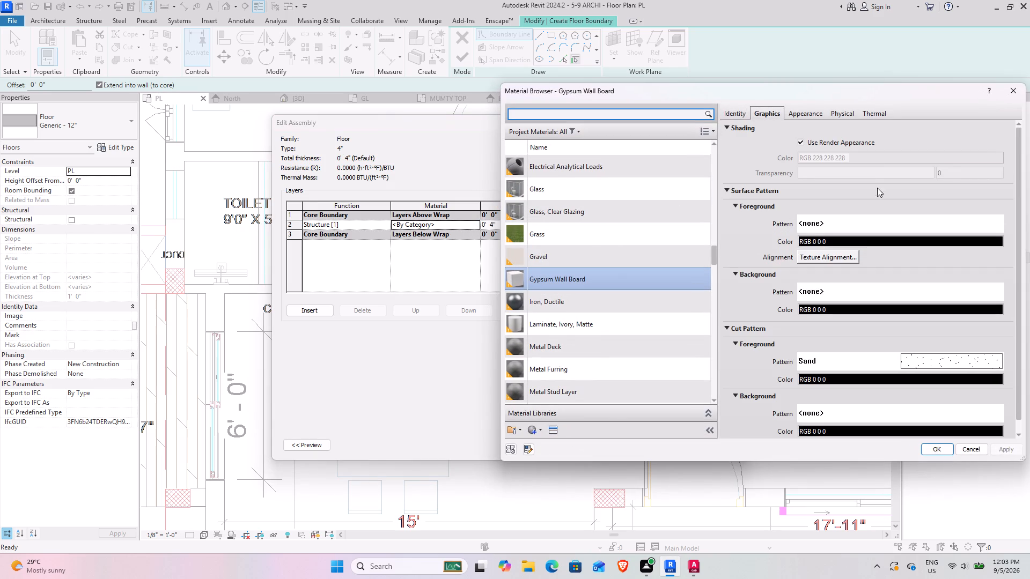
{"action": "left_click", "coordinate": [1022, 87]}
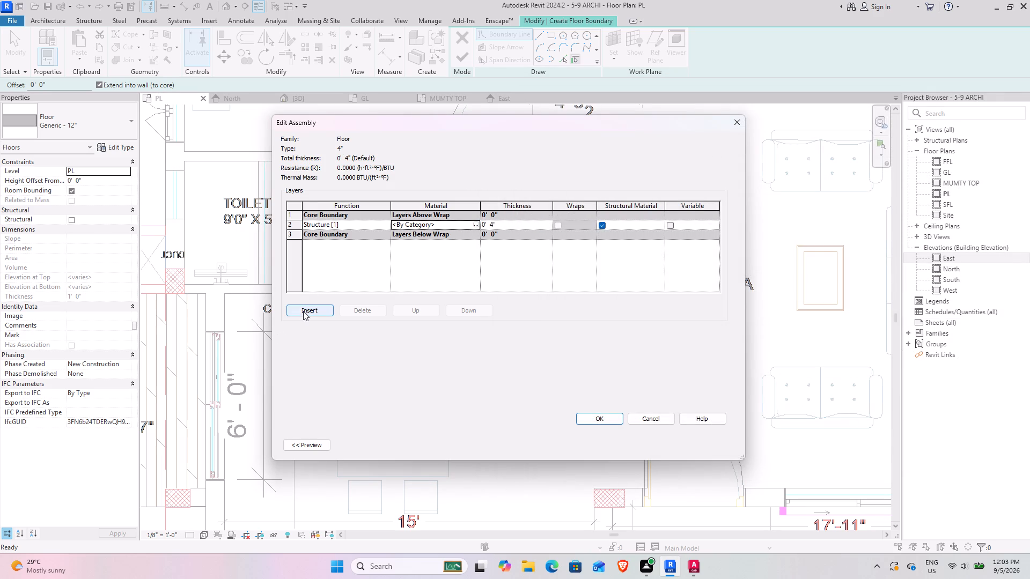
Add a 1" layer above the core boundary of the floor type and set the core structure layer to 3".
{"action": "left_click", "coordinate": [303, 311]}
{"action": "left_click", "coordinate": [514, 232]}
{"action": "type", "text": "3\""}
{"action": "key", "text": "Return"}
{"action": "left_click", "coordinate": [516, 225]}
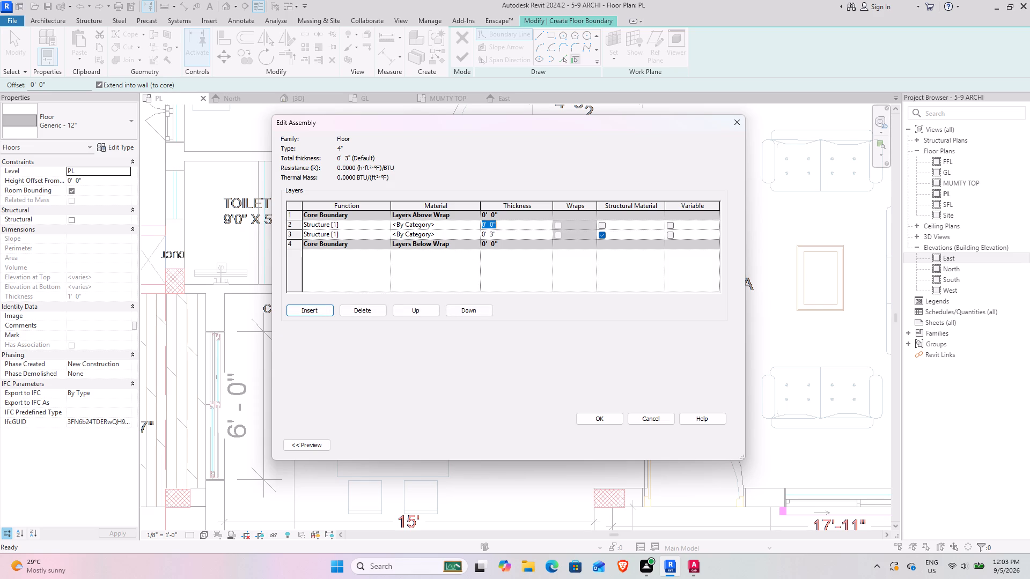
{"action": "type", "text": "1\""}
{"action": "key", "text": "Return"}
{"action": "left_click", "coordinate": [455, 221]}
{"action": "left_click", "coordinate": [423, 314]}
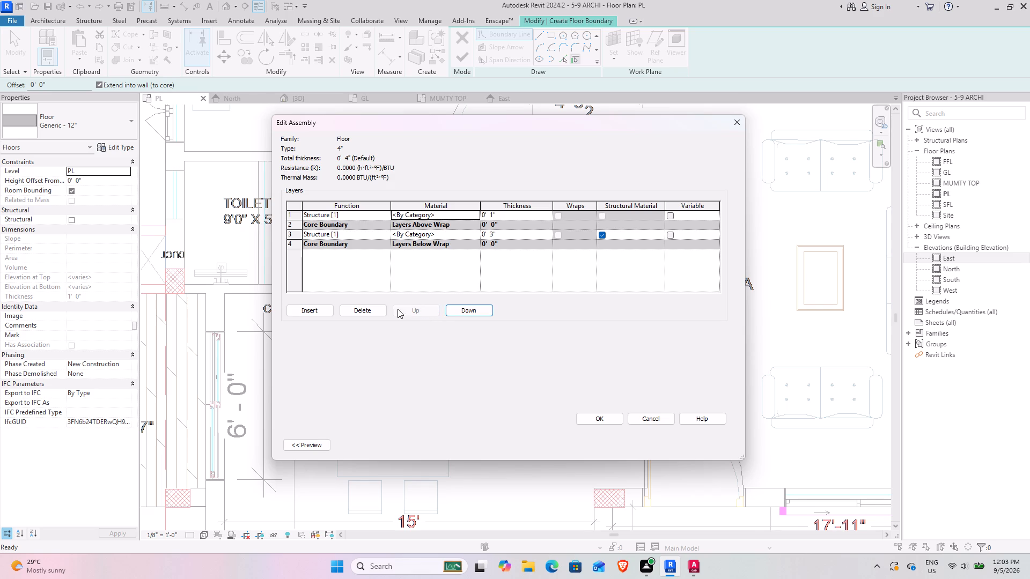
Create a new material for the floor's 1" top layer and make its shading use the render appearance.
{"action": "left_click", "coordinate": [475, 212]}
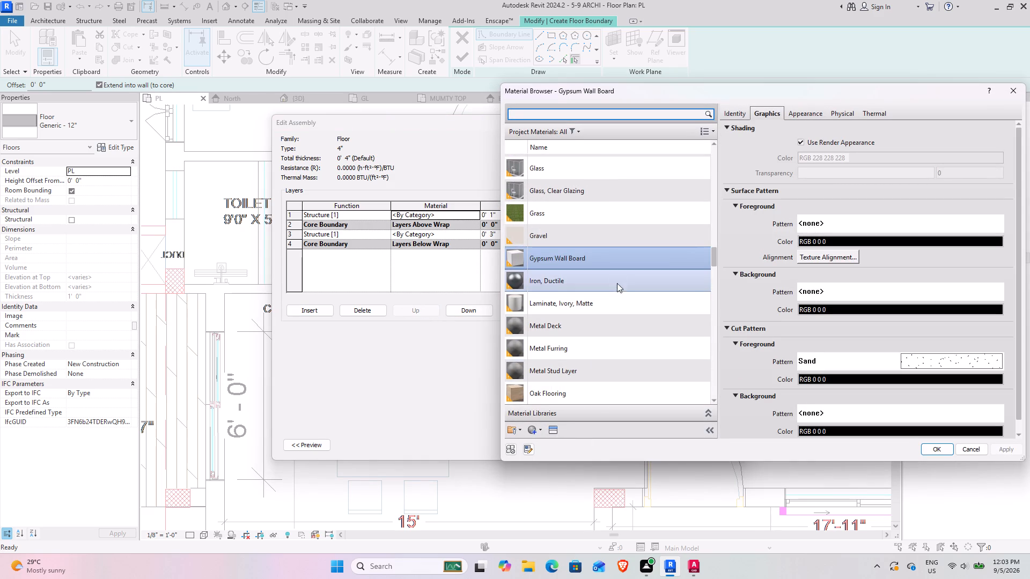
{"action": "scroll", "coordinate": [616, 267], "scroll_direction": "down", "scroll_amount": 11}
{"action": "scroll", "coordinate": [621, 246], "scroll_direction": "up", "scroll_amount": 19}
{"action": "scroll", "coordinate": [621, 244], "scroll_direction": "down", "scroll_amount": 2}
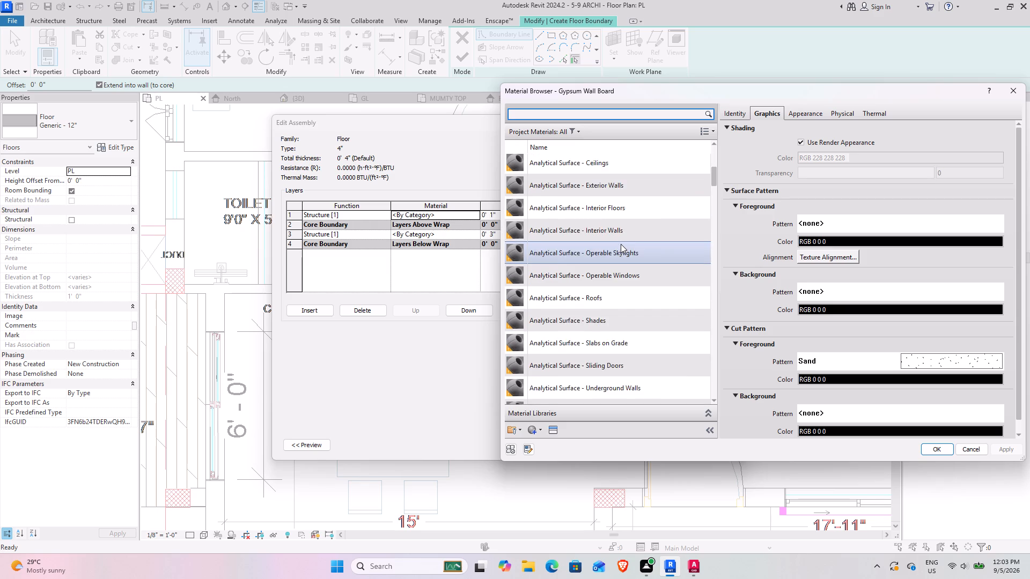
{"action": "scroll", "coordinate": [621, 244], "scroll_direction": "up", "scroll_amount": 2}
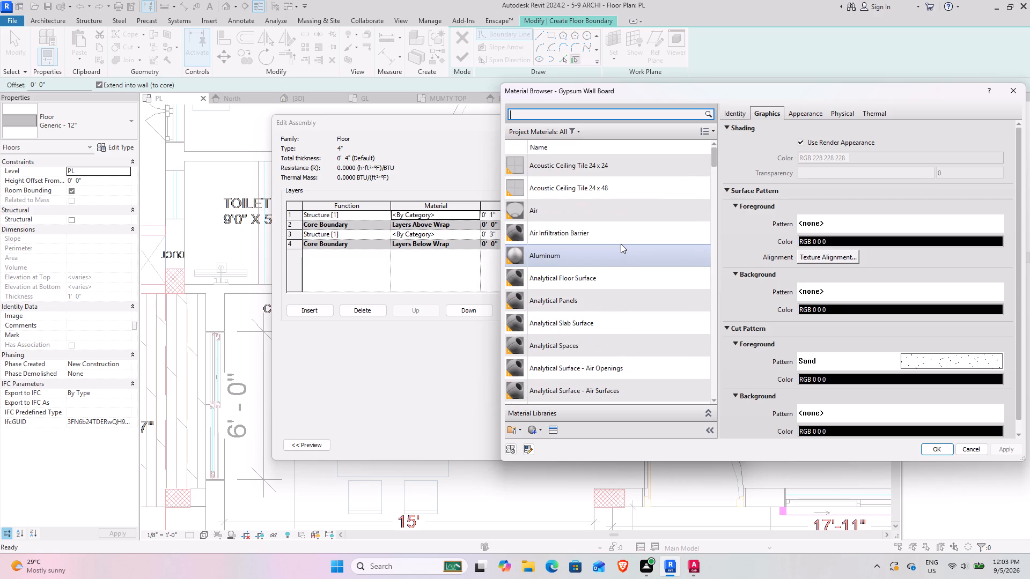
{"action": "scroll", "coordinate": [621, 244], "scroll_direction": "up", "scroll_amount": 3}
{"action": "scroll", "coordinate": [621, 244], "scroll_direction": "down", "scroll_amount": 2}
{"action": "scroll", "coordinate": [621, 244], "scroll_direction": "up", "scroll_amount": 2}
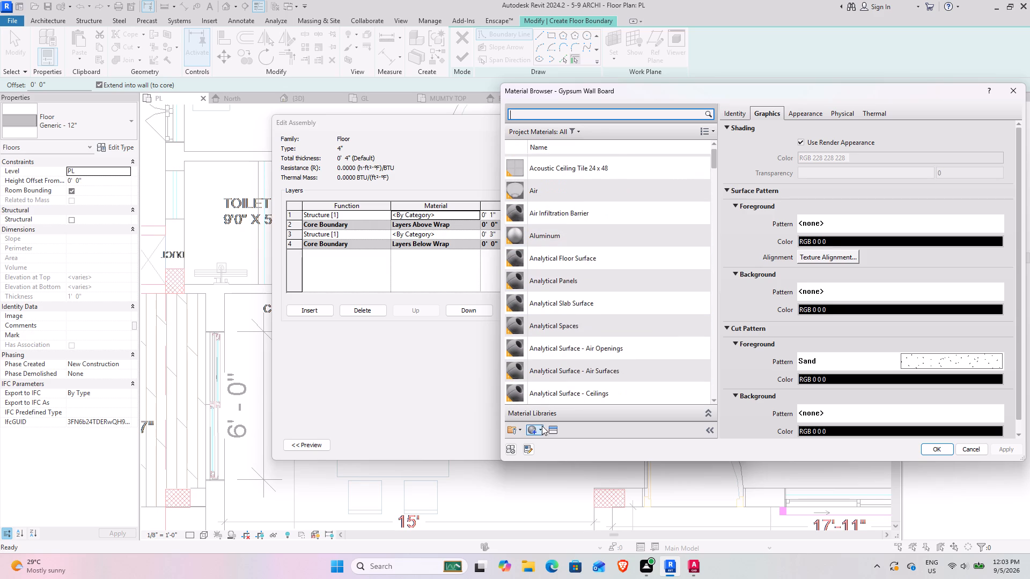
{"action": "left_click", "coordinate": [541, 429]}
{"action": "left_click", "coordinate": [553, 446]}
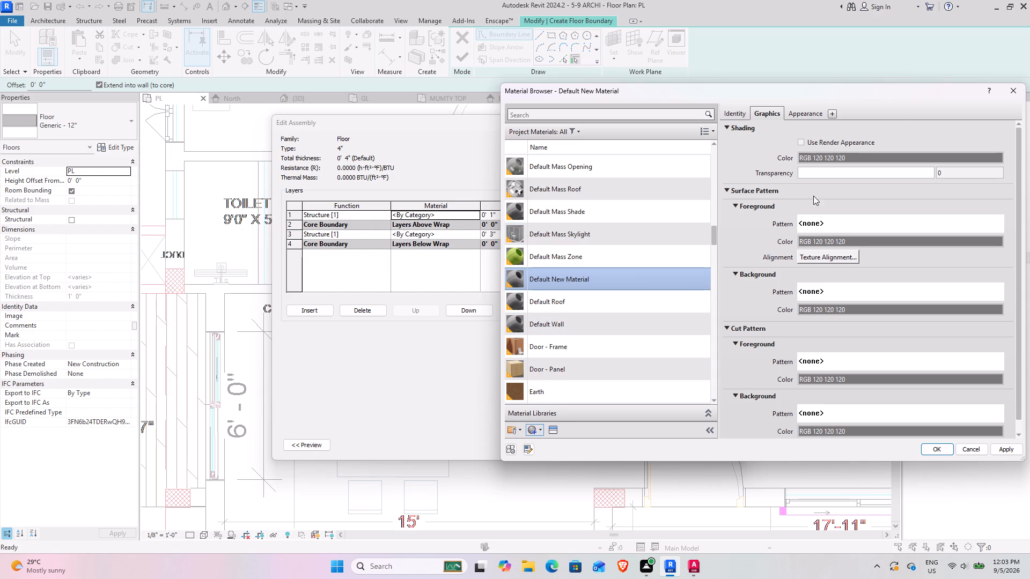
{"action": "left_click", "coordinate": [796, 145]}
{"action": "left_click", "coordinate": [800, 142]}
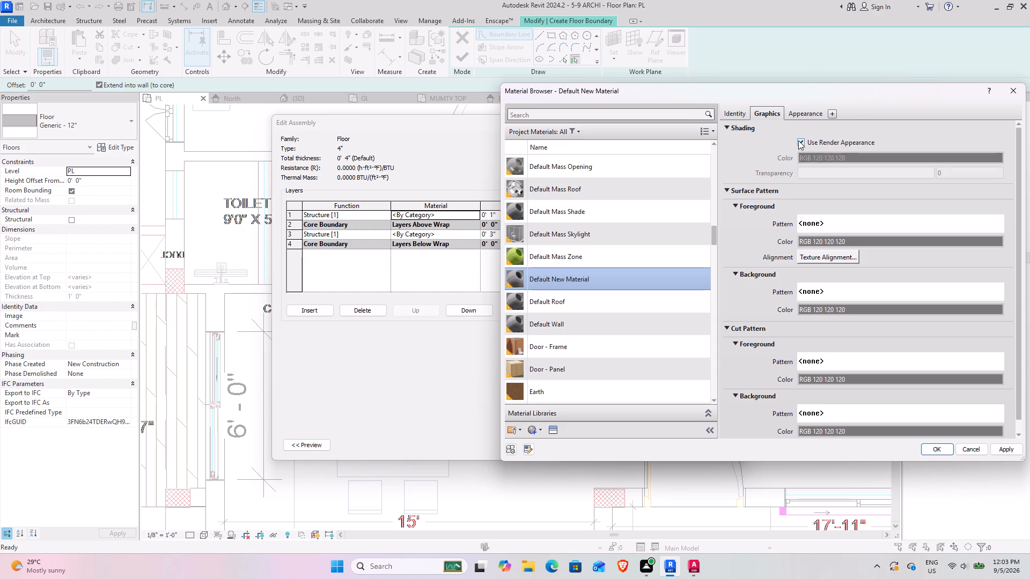
Name the new material KITCHEN BED.
{"action": "left_click", "coordinate": [741, 114]}
{"action": "left_click", "coordinate": [865, 128]}
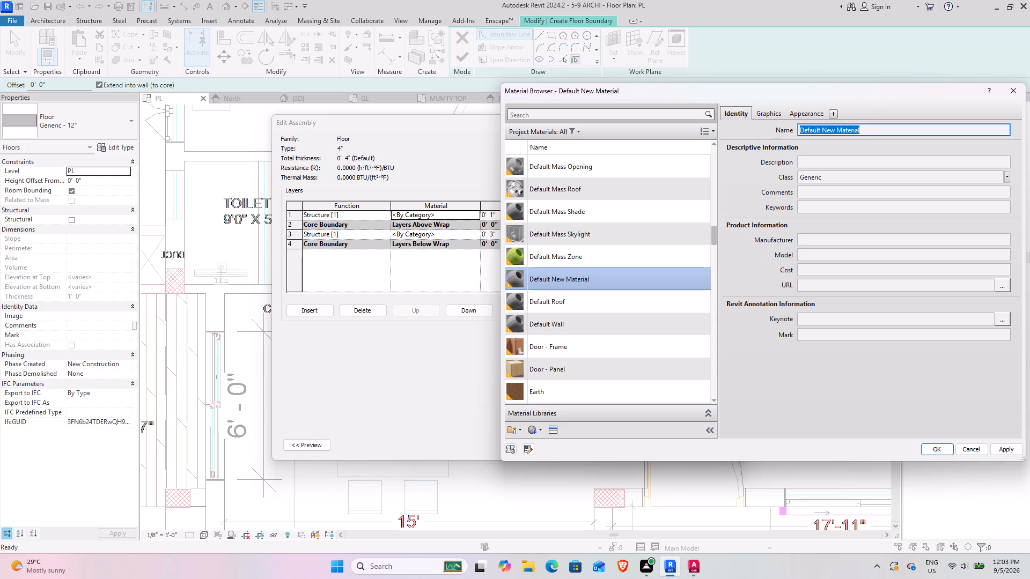
{"action": "type", "text": "KIT"}
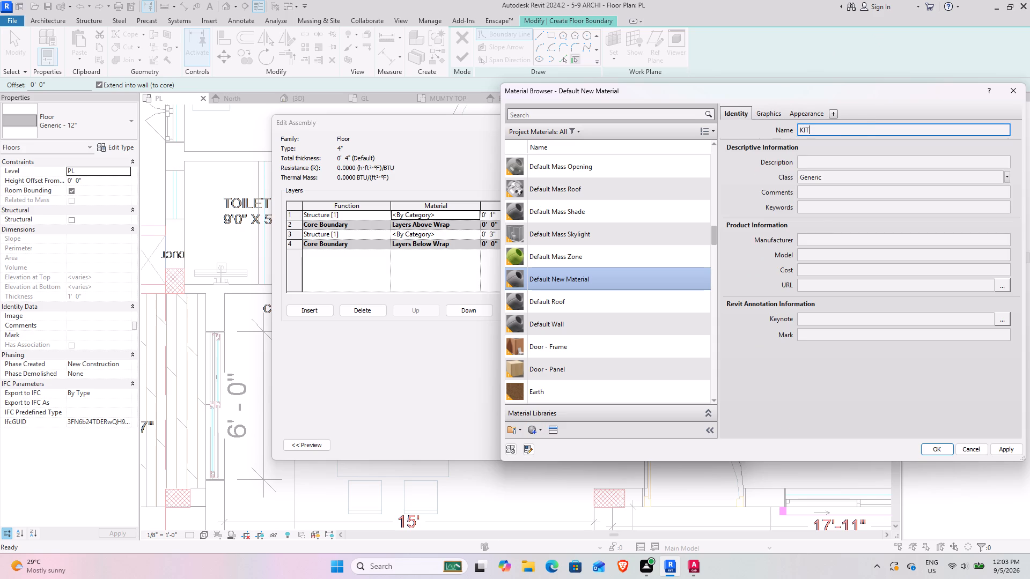
{"action": "type", "text": "CHEN BE"}
{"action": "key", "text": "d"}
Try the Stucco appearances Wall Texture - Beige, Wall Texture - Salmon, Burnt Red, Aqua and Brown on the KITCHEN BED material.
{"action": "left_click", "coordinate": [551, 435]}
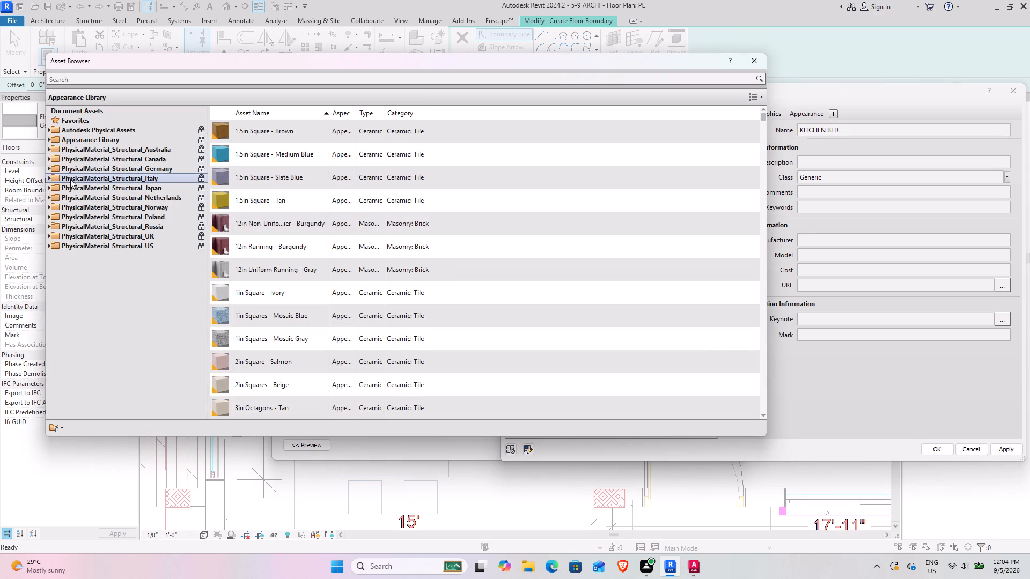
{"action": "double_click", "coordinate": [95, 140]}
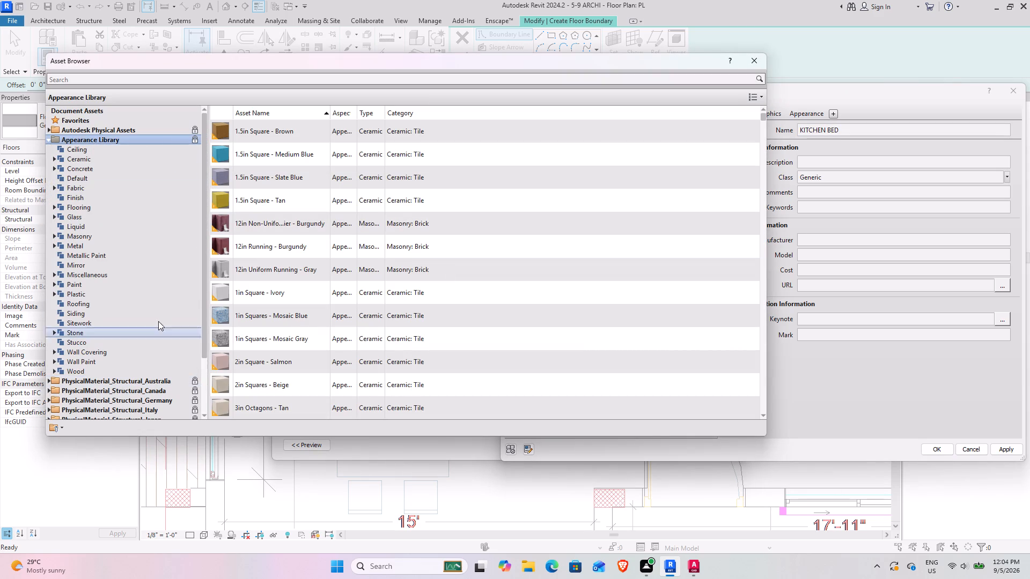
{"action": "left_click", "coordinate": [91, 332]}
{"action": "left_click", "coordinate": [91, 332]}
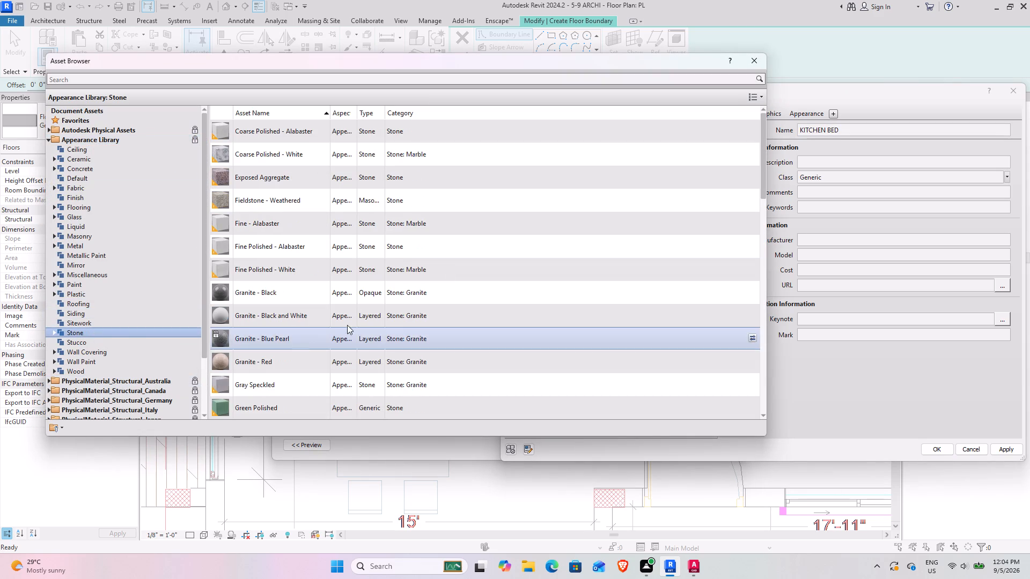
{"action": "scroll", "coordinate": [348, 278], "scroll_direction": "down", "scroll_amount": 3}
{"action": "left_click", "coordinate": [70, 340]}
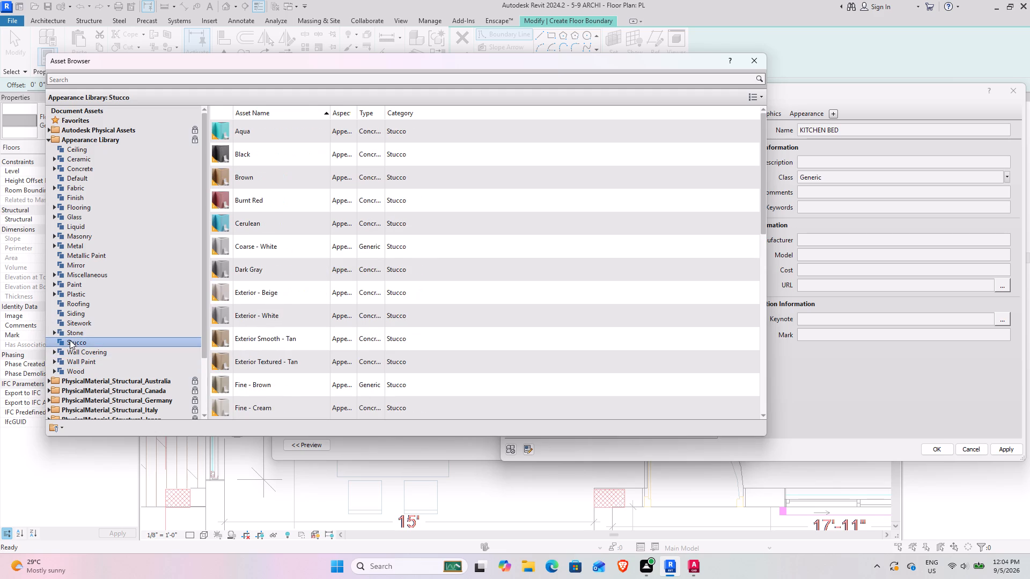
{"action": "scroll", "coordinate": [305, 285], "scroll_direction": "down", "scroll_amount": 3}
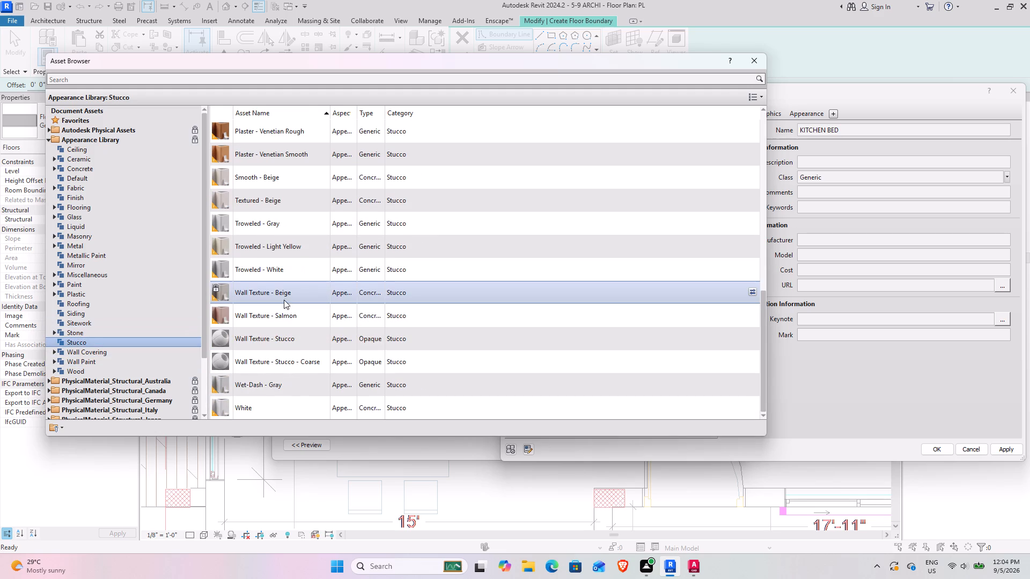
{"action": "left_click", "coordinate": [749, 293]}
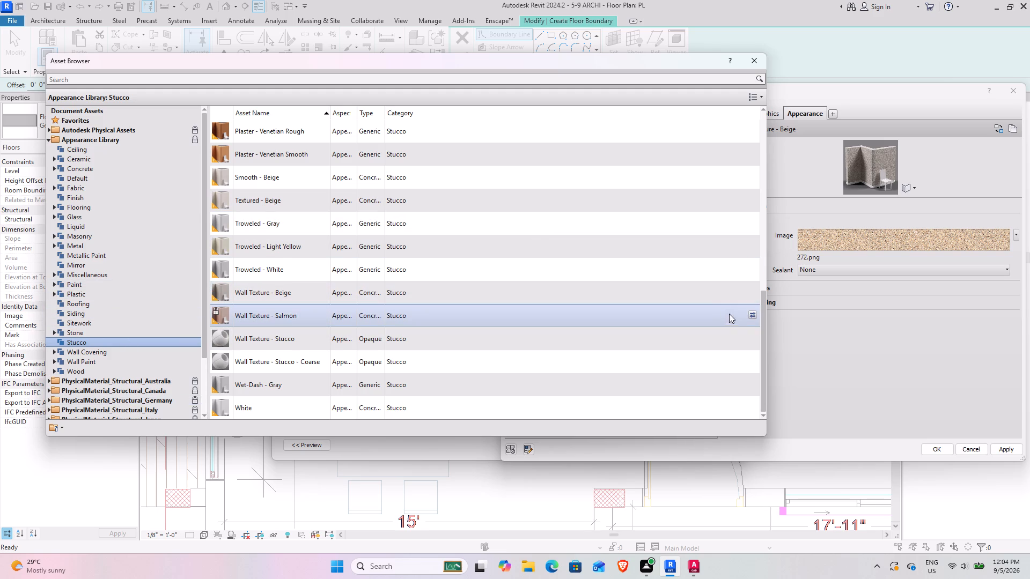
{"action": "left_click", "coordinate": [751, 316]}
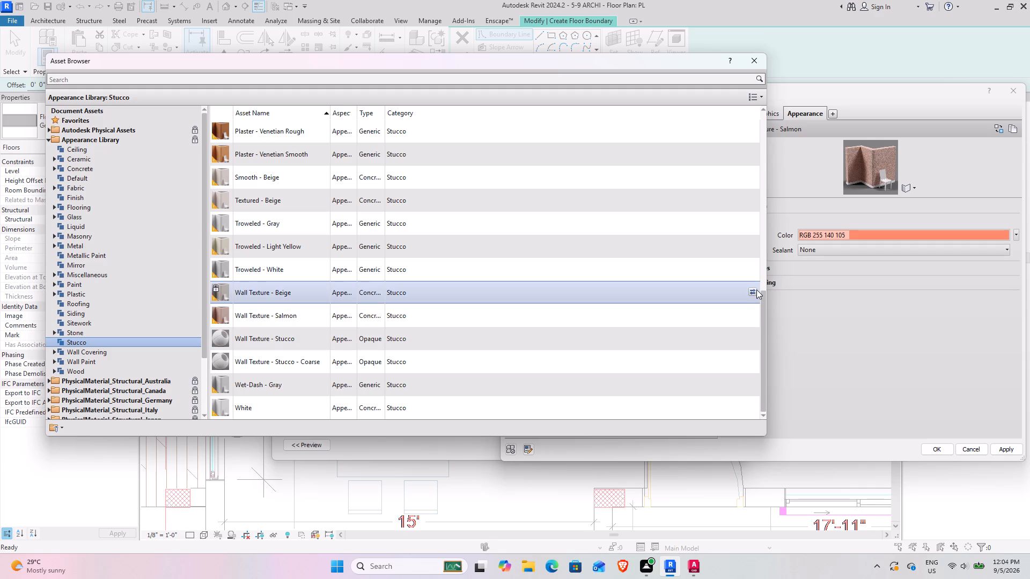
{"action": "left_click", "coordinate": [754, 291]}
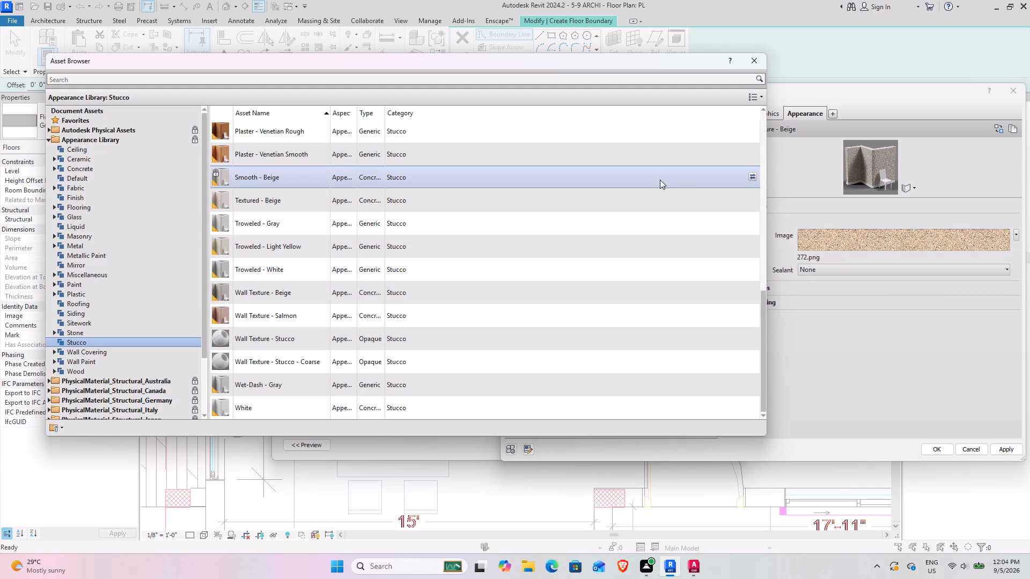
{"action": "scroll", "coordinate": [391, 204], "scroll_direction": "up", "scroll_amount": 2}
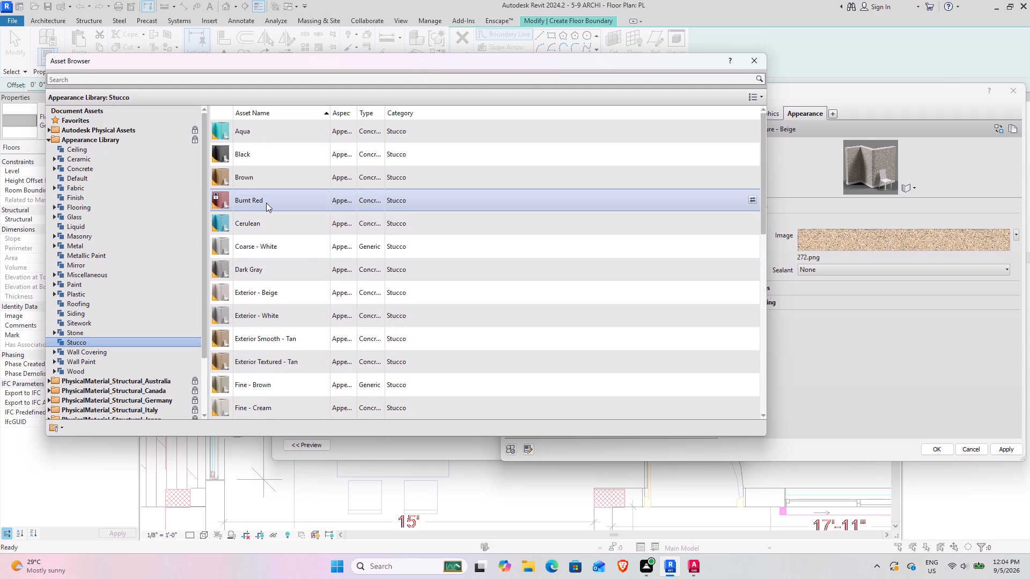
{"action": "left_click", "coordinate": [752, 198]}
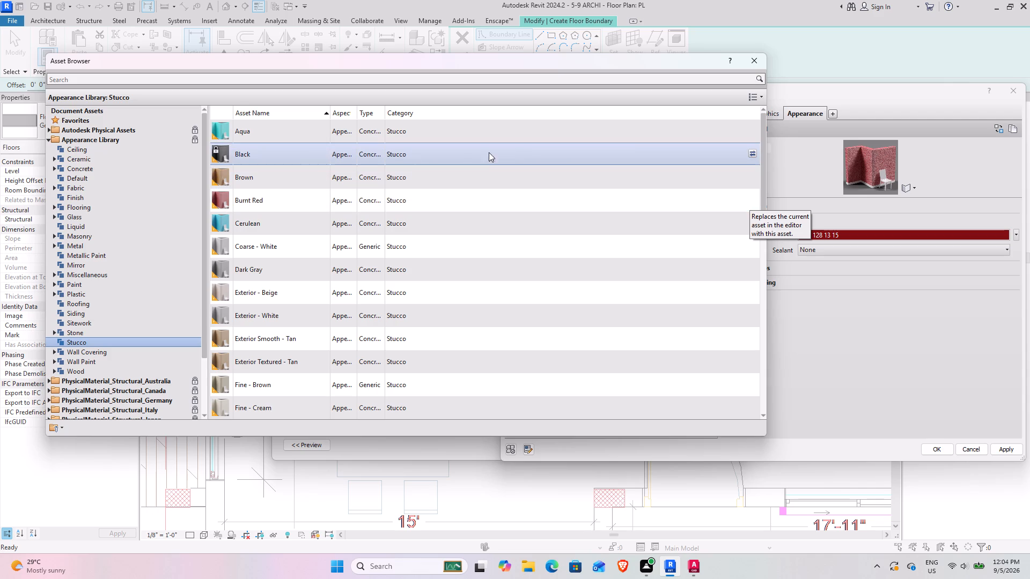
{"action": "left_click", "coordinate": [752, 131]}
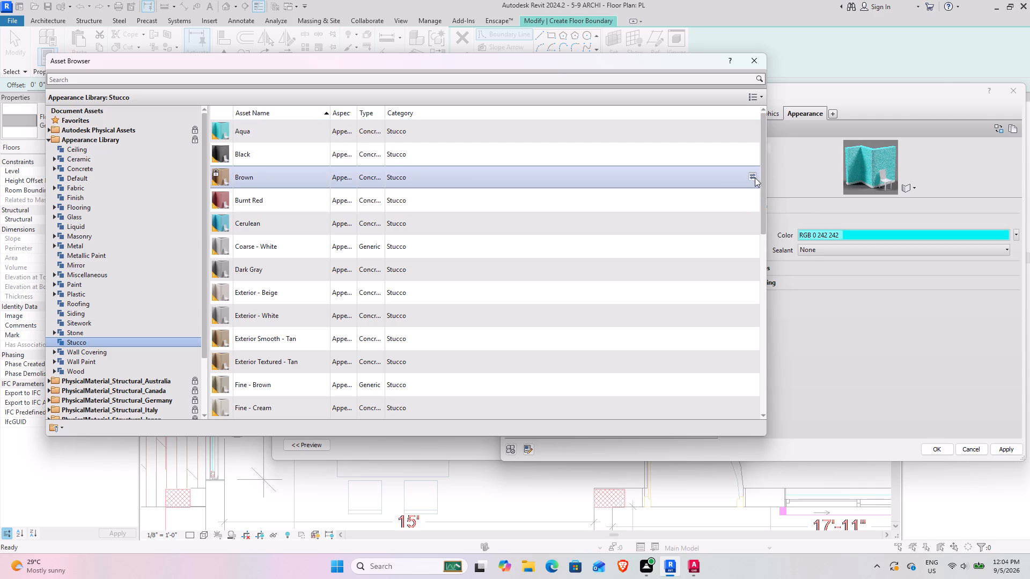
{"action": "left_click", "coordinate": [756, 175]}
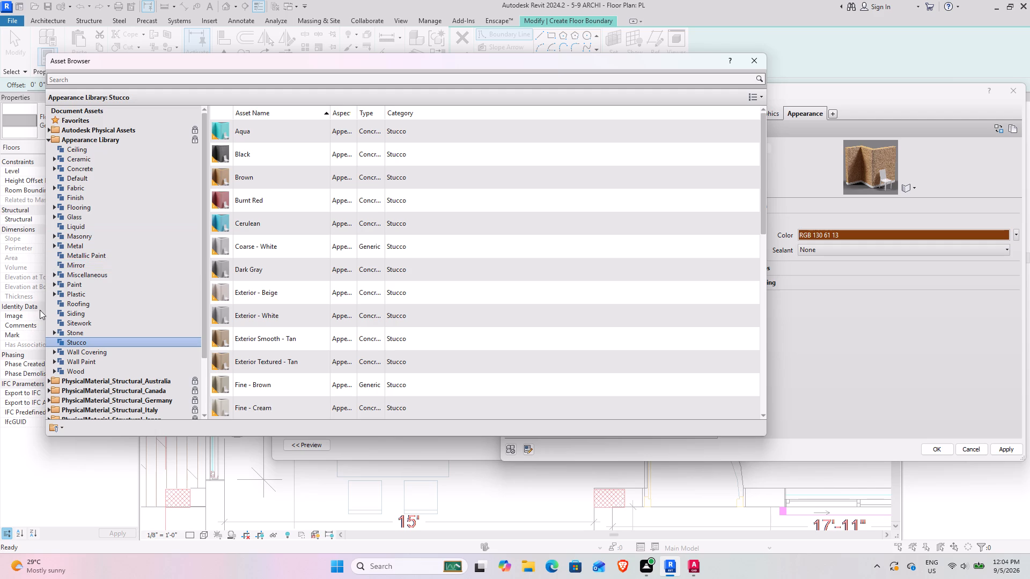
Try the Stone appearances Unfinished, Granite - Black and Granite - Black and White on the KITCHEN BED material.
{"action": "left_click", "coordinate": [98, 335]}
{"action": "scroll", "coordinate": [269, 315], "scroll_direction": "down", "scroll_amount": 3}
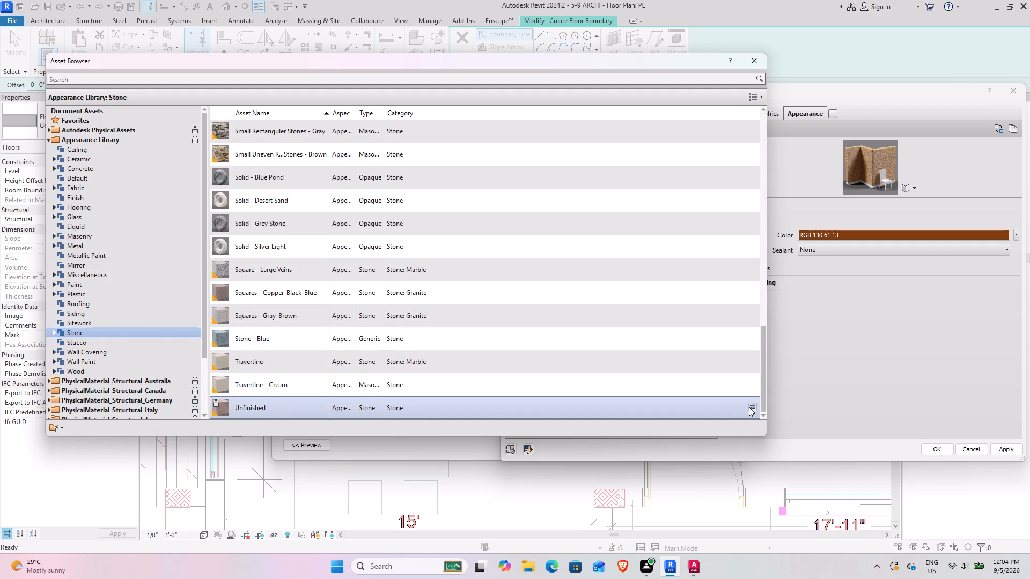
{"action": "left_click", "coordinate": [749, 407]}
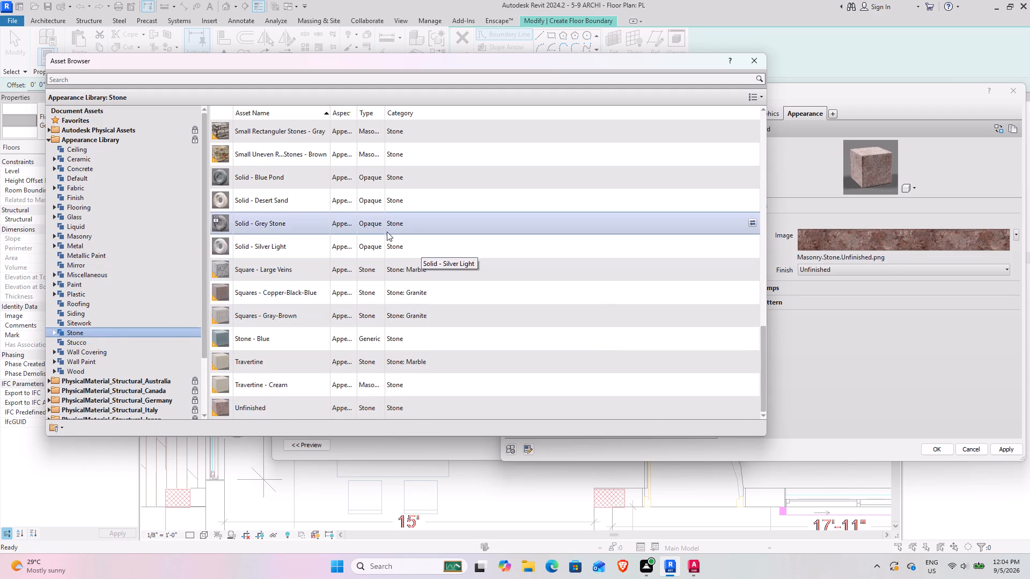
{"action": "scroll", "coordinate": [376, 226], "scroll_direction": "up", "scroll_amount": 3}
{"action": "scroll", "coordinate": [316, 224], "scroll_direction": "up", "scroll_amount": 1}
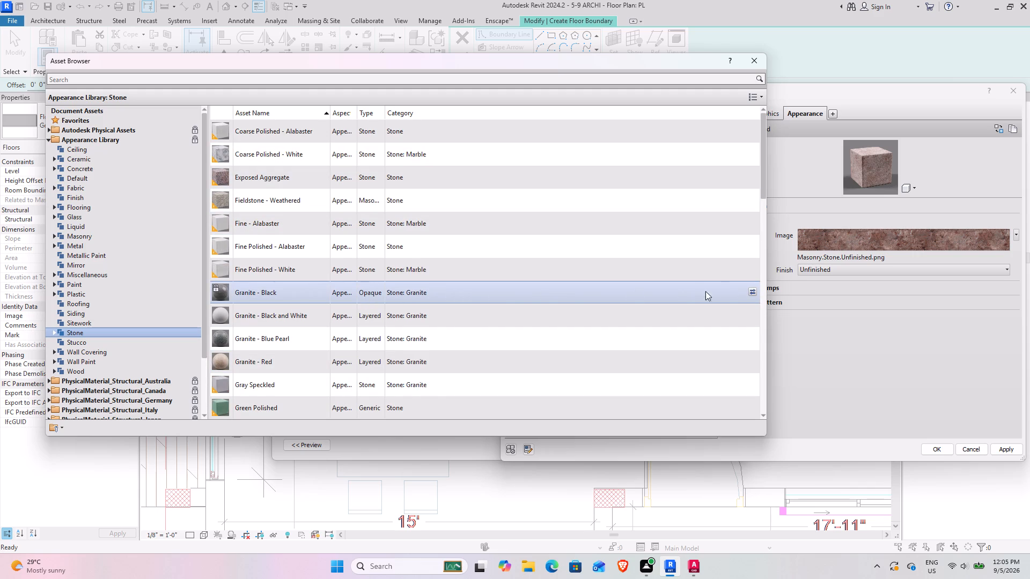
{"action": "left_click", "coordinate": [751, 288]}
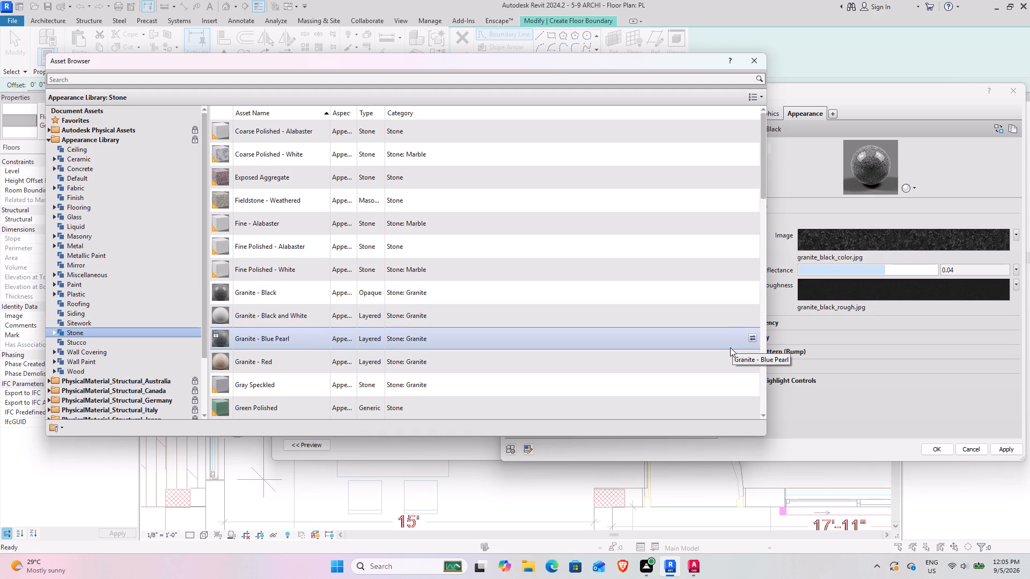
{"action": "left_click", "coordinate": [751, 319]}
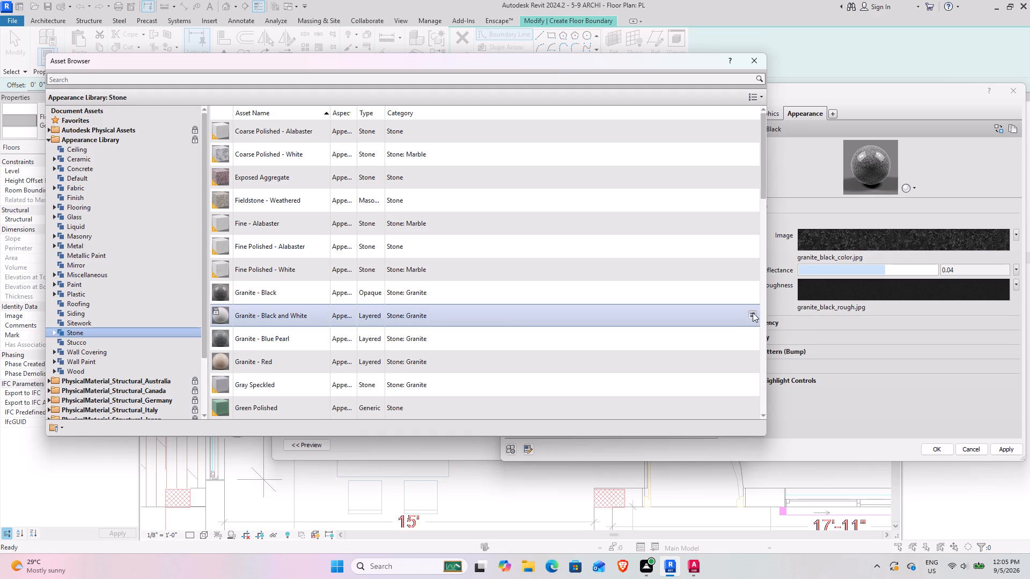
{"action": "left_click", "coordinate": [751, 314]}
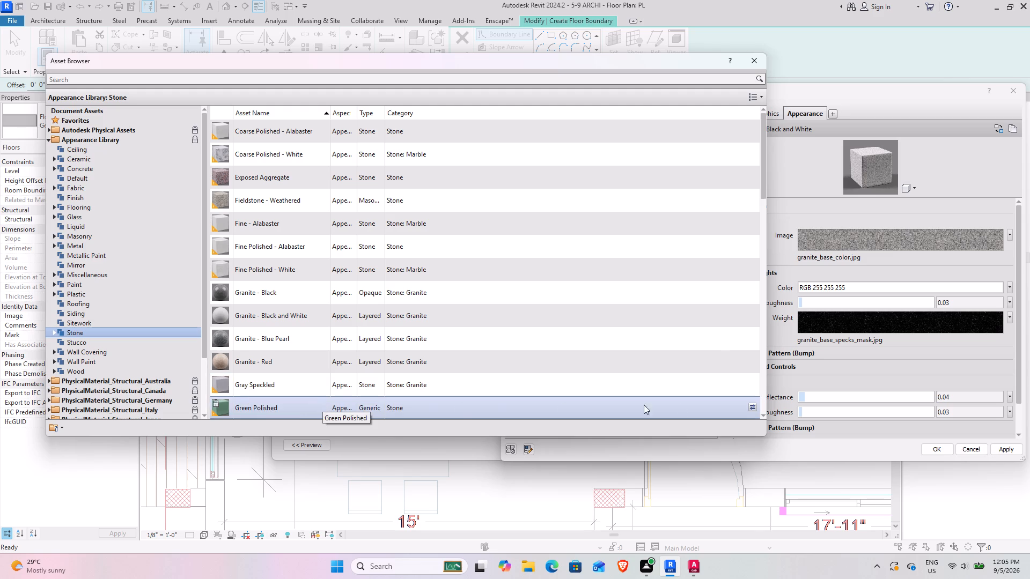
Give the KITCHEN BED material the Green Polished stone appearance and assign it to the 1" top layer of the 4" floor type.
{"action": "left_click", "coordinate": [751, 407]}
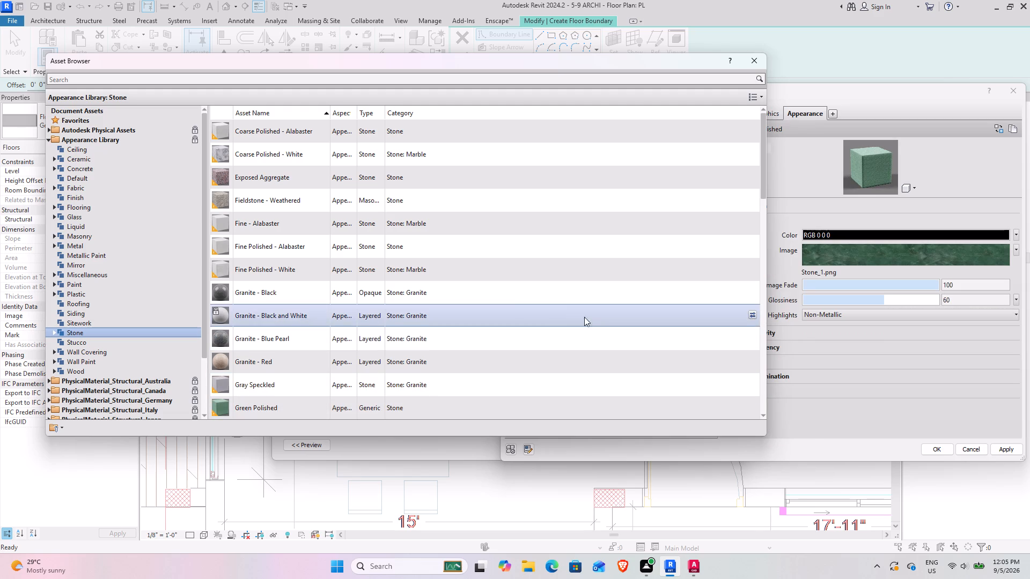
{"action": "left_click", "coordinate": [756, 60]}
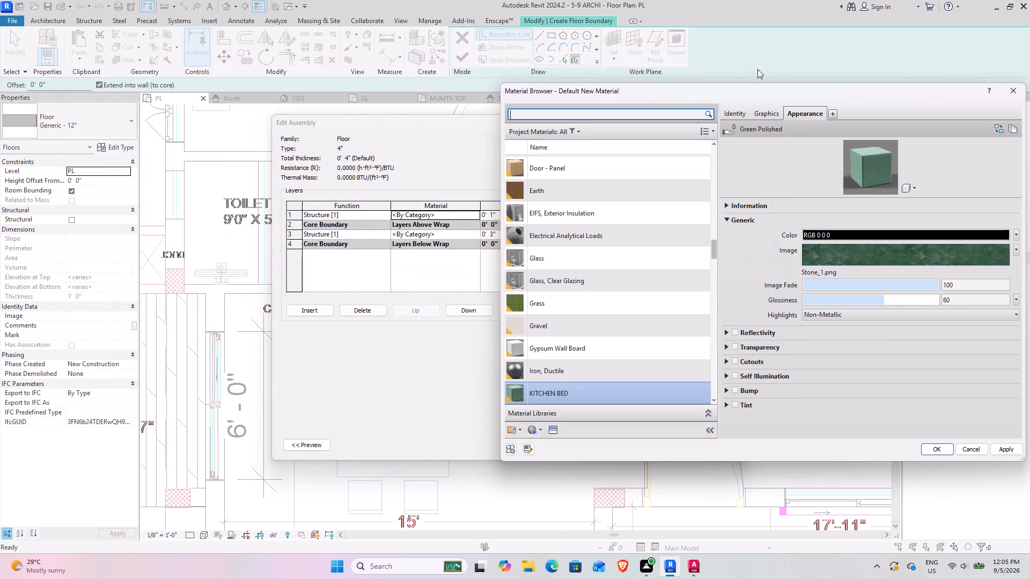
{"action": "left_click", "coordinate": [766, 112]}
{"action": "scroll", "coordinate": [810, 322], "scroll_direction": "down", "scroll_amount": 2}
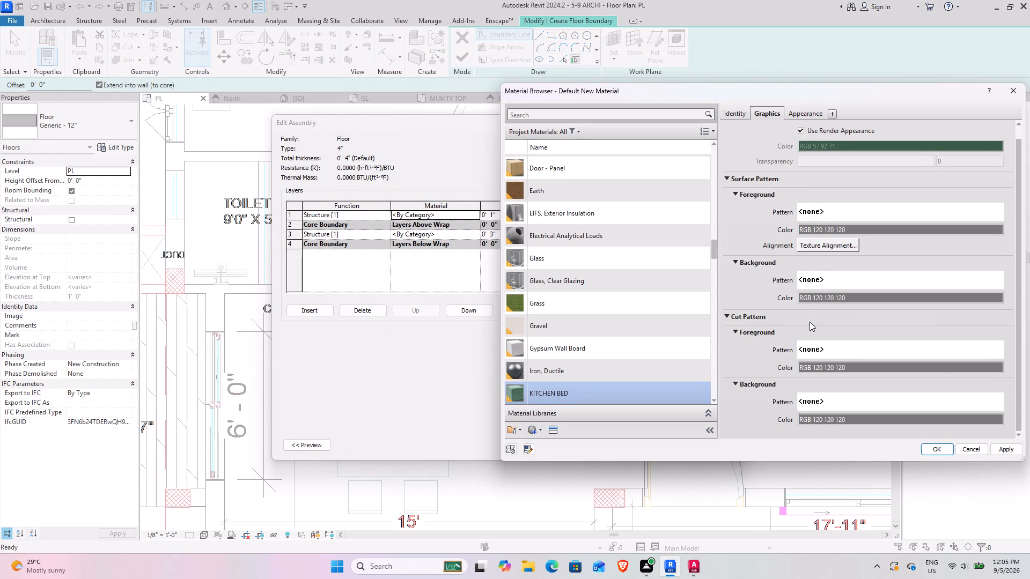
{"action": "scroll", "coordinate": [810, 322], "scroll_direction": "up", "scroll_amount": 3}
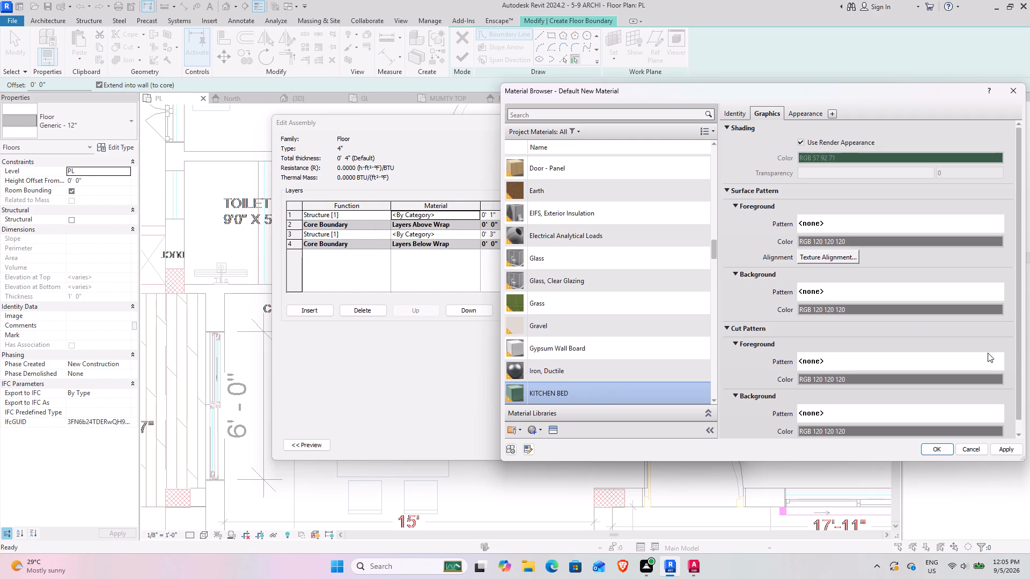
{"action": "left_click", "coordinate": [1005, 446]}
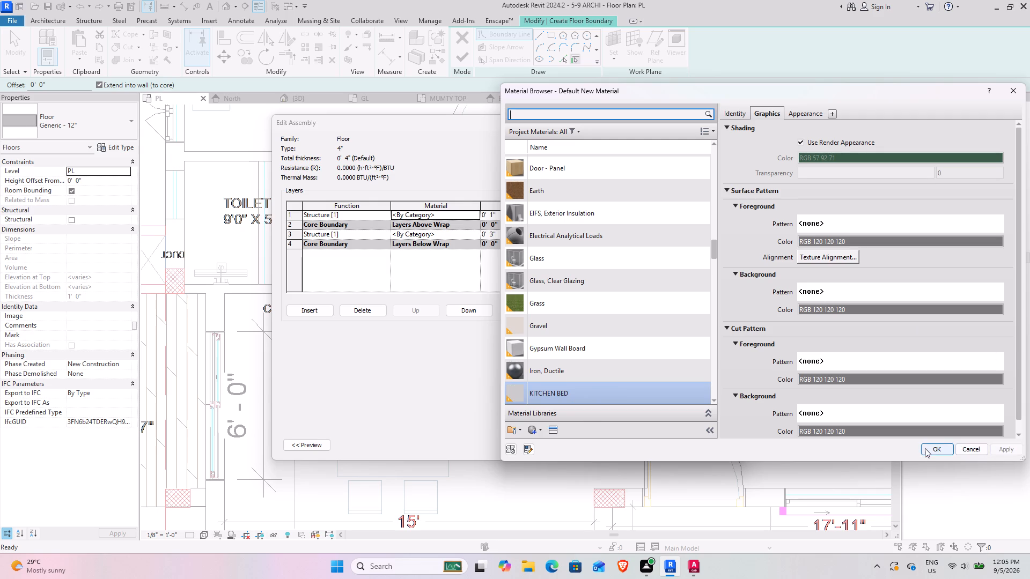
{"action": "left_click", "coordinate": [925, 448]}
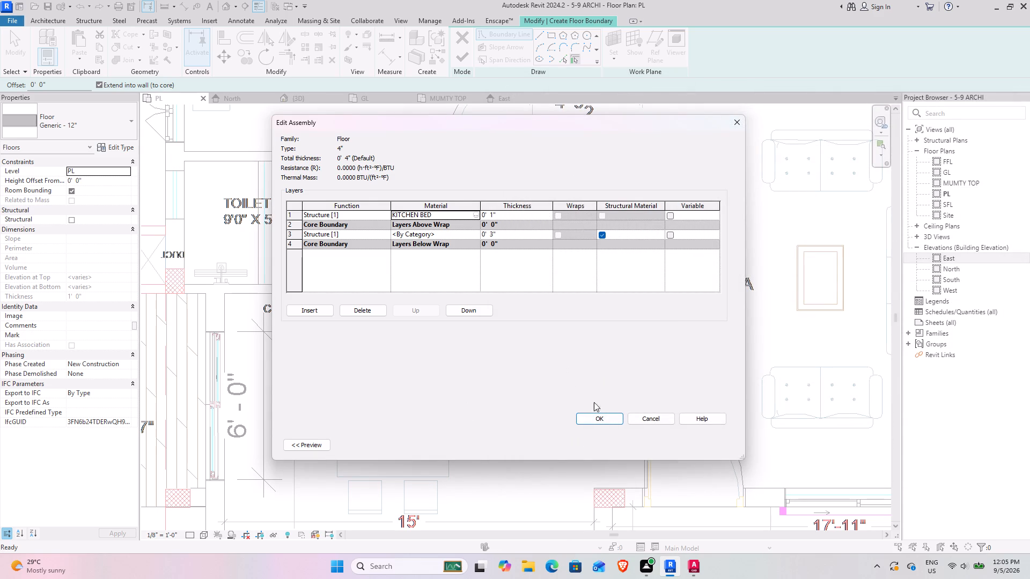
{"action": "left_click", "coordinate": [608, 418]}
{"action": "left_click", "coordinate": [725, 450]}
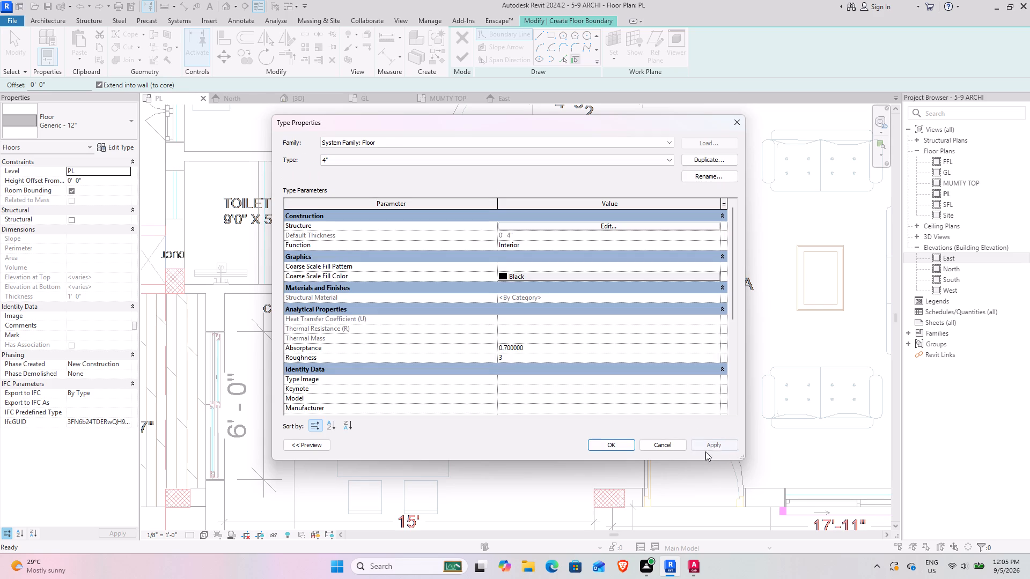
{"action": "left_click", "coordinate": [621, 447]}
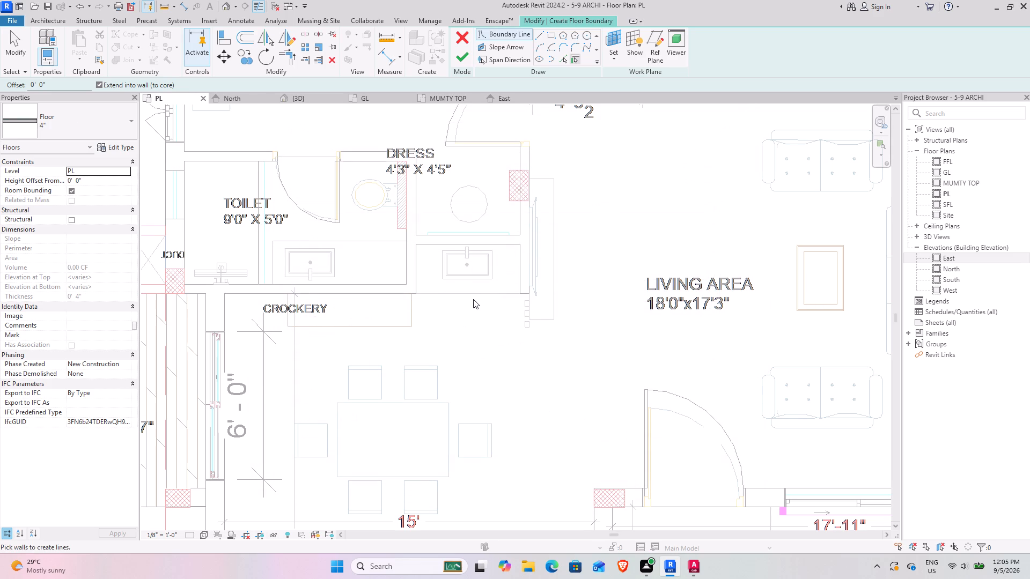
Set the new floor's height offset from level PL to 3'.
{"action": "scroll", "coordinate": [453, 250], "scroll_direction": "up", "scroll_amount": 4}
{"action": "middle_click_drag", "start_coordinate": [404, 286], "coordinate": [426, 302]}
{"action": "left_click_drag", "start_coordinate": [108, 181], "coordinate": [62, 179]}
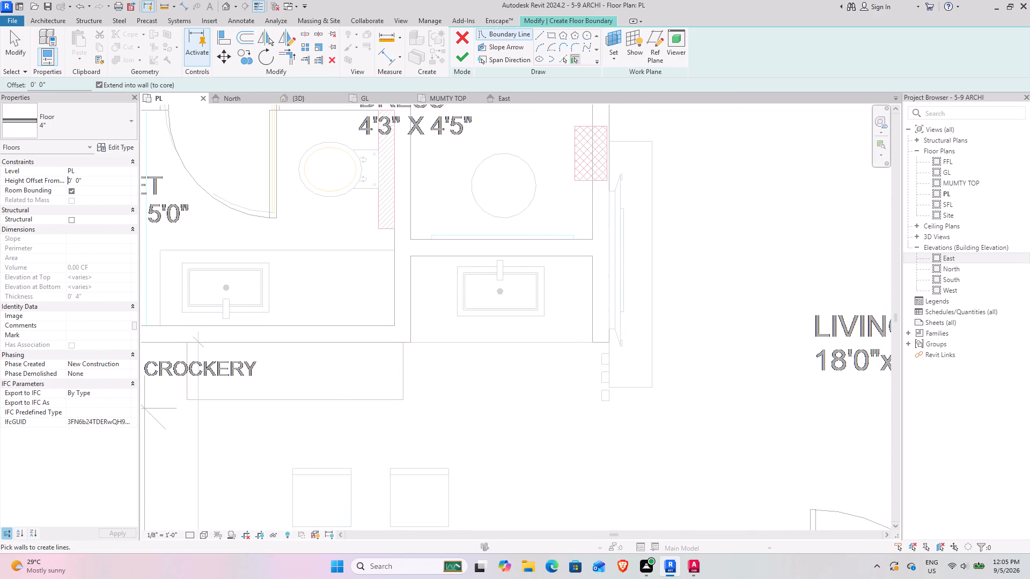
{"action": "left_click", "coordinate": [92, 183]}
{"action": "left_click_drag", "start_coordinate": [92, 183], "coordinate": [53, 179]}
{"action": "type", "text": "3'"}
{"action": "key", "text": "Return"}
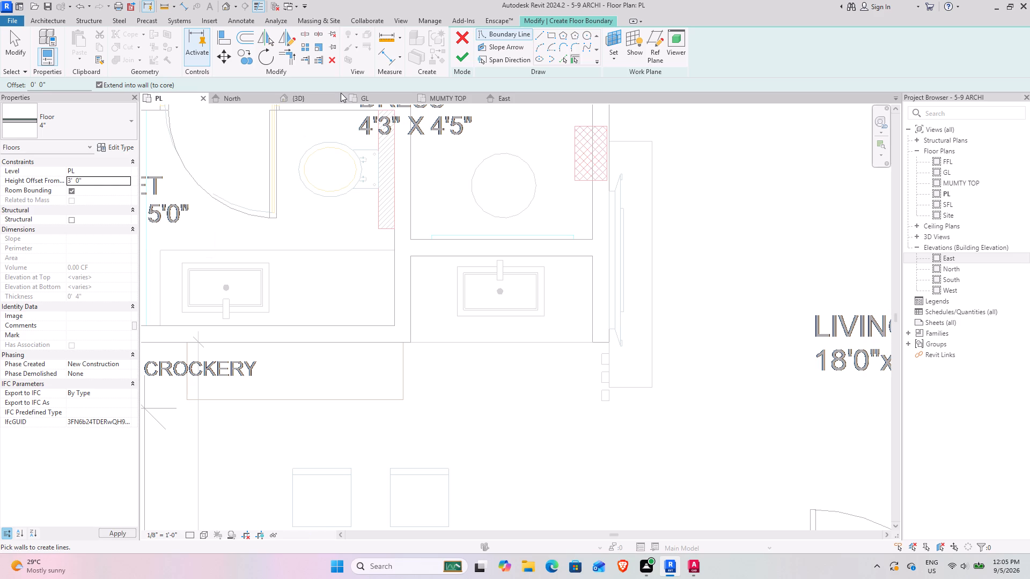
Sketch rectangular floor boundaries around the washbasin counter below the dress, about 4'-2 1/2" wide, and the one in the toilet.
{"action": "left_click", "coordinate": [556, 38]}
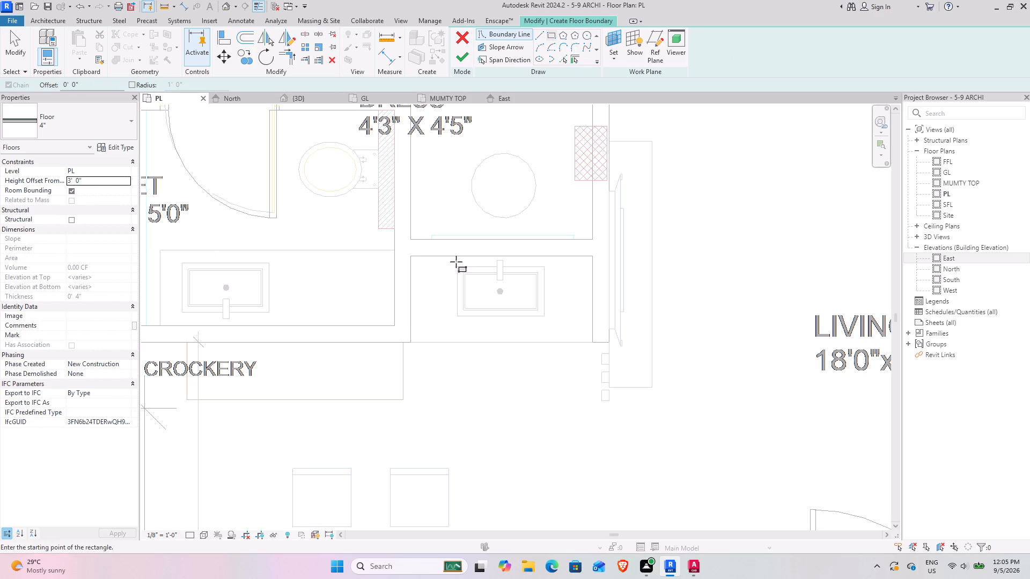
{"action": "left_click", "coordinate": [407, 257]}
{"action": "left_click", "coordinate": [594, 343]}
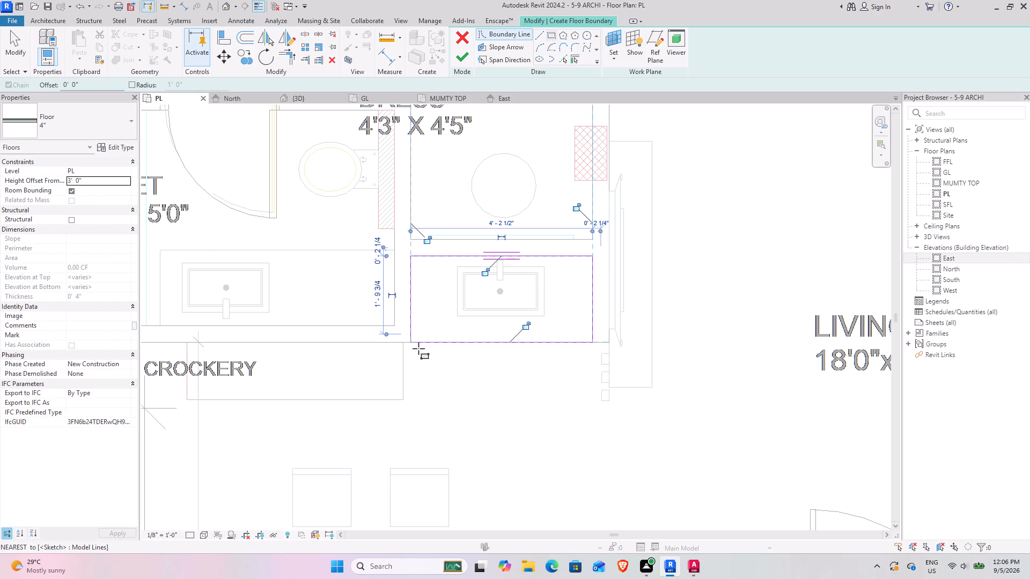
{"action": "scroll", "coordinate": [374, 342], "scroll_direction": "down", "scroll_amount": 5}
{"action": "scroll", "coordinate": [261, 294], "scroll_direction": "up", "scroll_amount": 8}
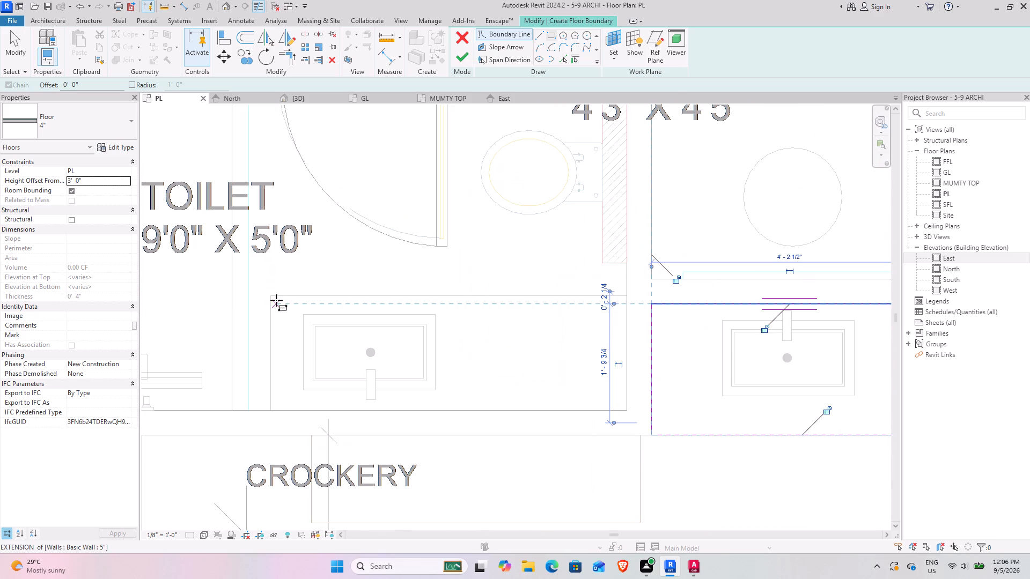
{"action": "left_click", "coordinate": [269, 294]}
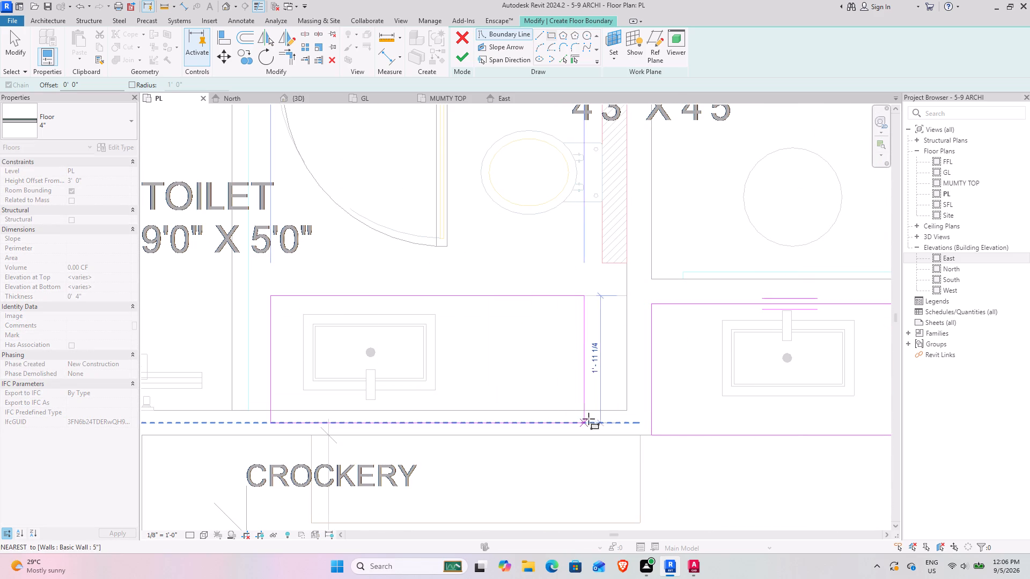
{"action": "left_click", "coordinate": [631, 409]}
Sketch a rectangular floor boundary over the kitchen counter with the stove and sink, about 14'-11 1/2" long and 2'-0" deep.
{"action": "scroll", "coordinate": [520, 355], "scroll_direction": "down", "scroll_amount": 5}
{"action": "middle_click_drag", "start_coordinate": [519, 347], "coordinate": [566, 172]}
{"action": "middle_click_drag", "start_coordinate": [525, 347], "coordinate": [446, 107]}
{"action": "scroll", "coordinate": [464, 295], "scroll_direction": "down", "scroll_amount": 4}
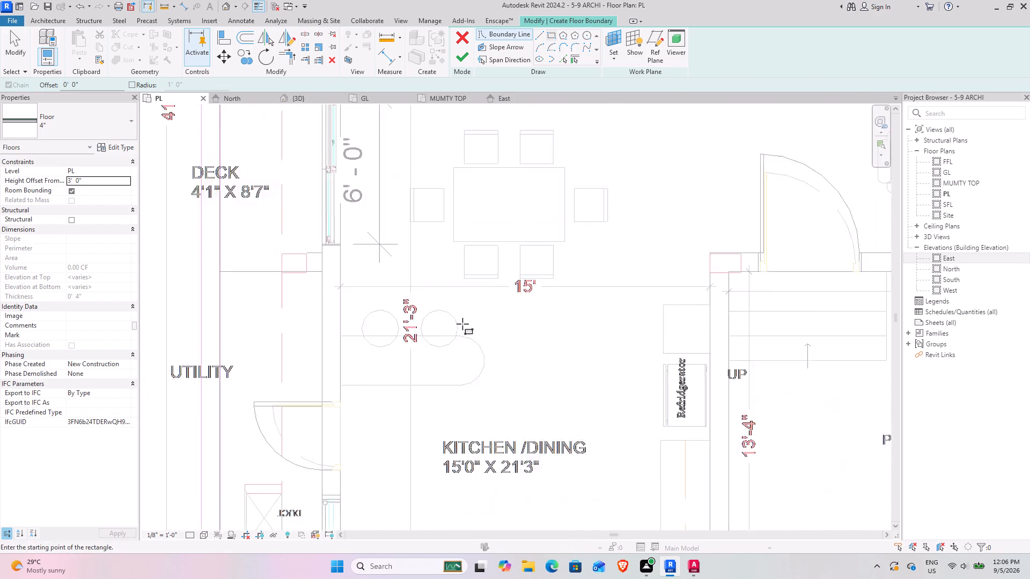
{"action": "middle_click_drag", "start_coordinate": [420, 336], "coordinate": [388, 219]}
{"action": "scroll", "coordinate": [372, 359], "scroll_direction": "up", "scroll_amount": 7}
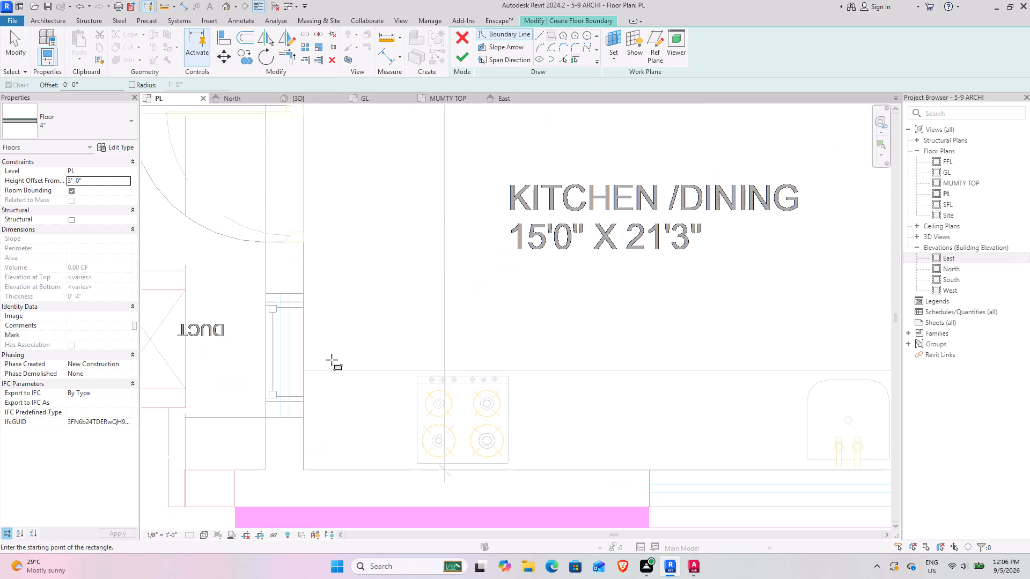
{"action": "left_click", "coordinate": [304, 372]}
{"action": "middle_click_drag", "start_coordinate": [726, 416], "coordinate": [262, 429]}
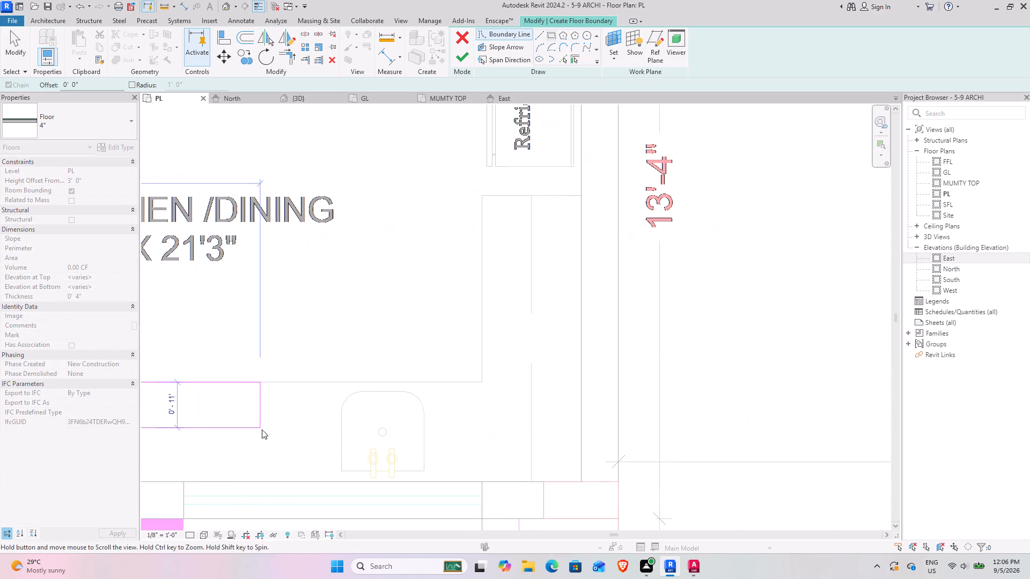
{"action": "middle_click_drag", "start_coordinate": [262, 429], "coordinate": [261, 428]}
{"action": "left_click", "coordinate": [581, 481]}
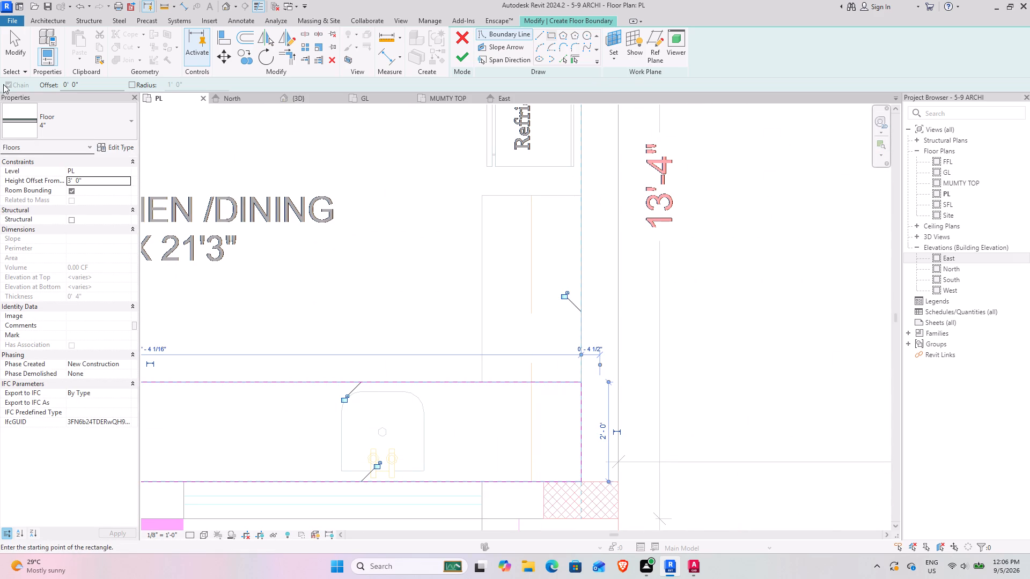
Reshape the kitchen boundary into a closed L whose side arm extends about 3'-9" up the wall toward the refrigerator.
{"action": "left_click", "coordinate": [10, 39]}
{"action": "left_click", "coordinate": [507, 380]}
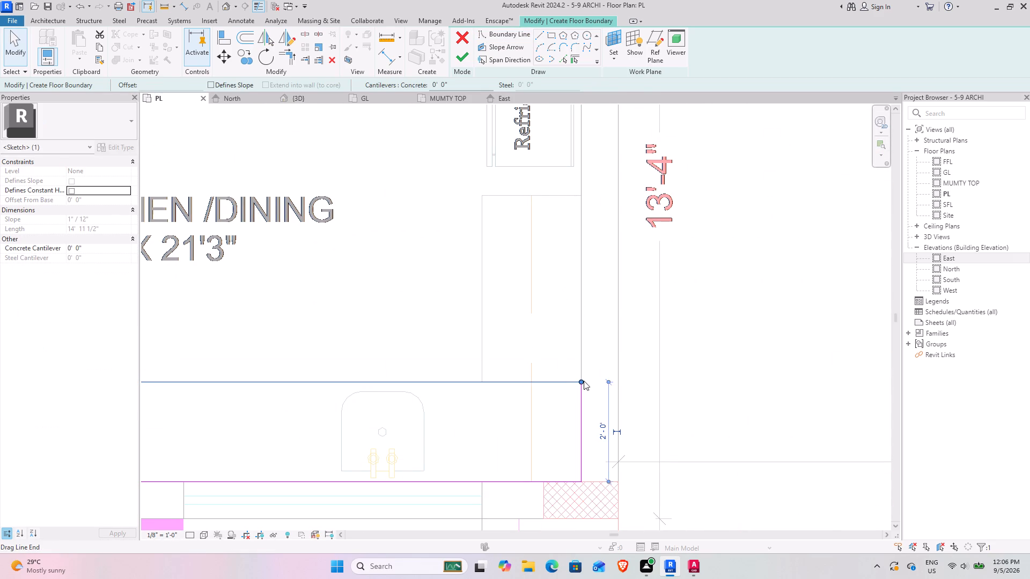
{"action": "left_click_drag", "start_coordinate": [579, 381], "coordinate": [479, 384]}
{"action": "left_click", "coordinate": [583, 398]}
{"action": "left_click_drag", "start_coordinate": [580, 381], "coordinate": [580, 200]}
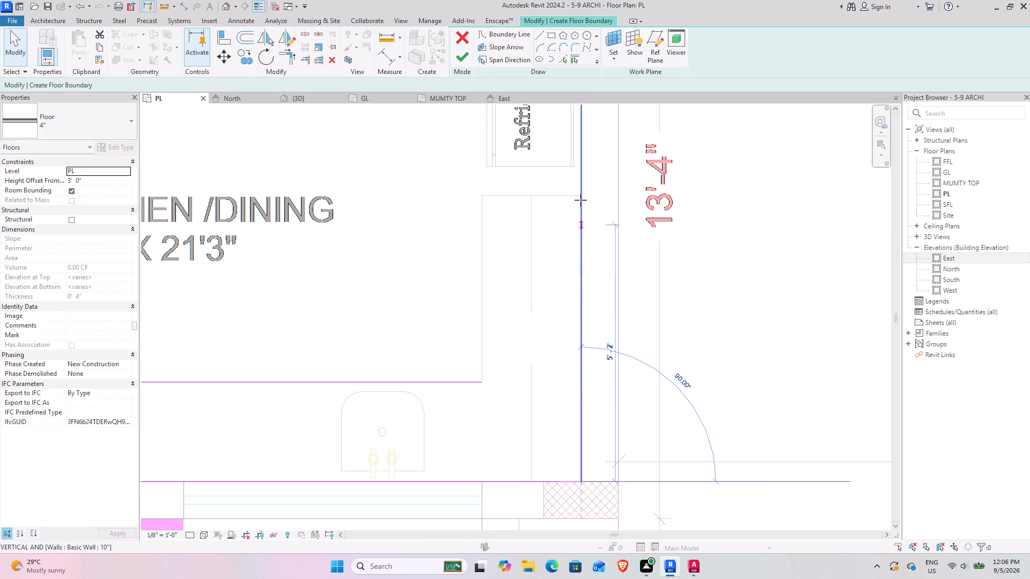
{"action": "left_click_drag", "start_coordinate": [580, 200], "coordinate": [583, 198]}
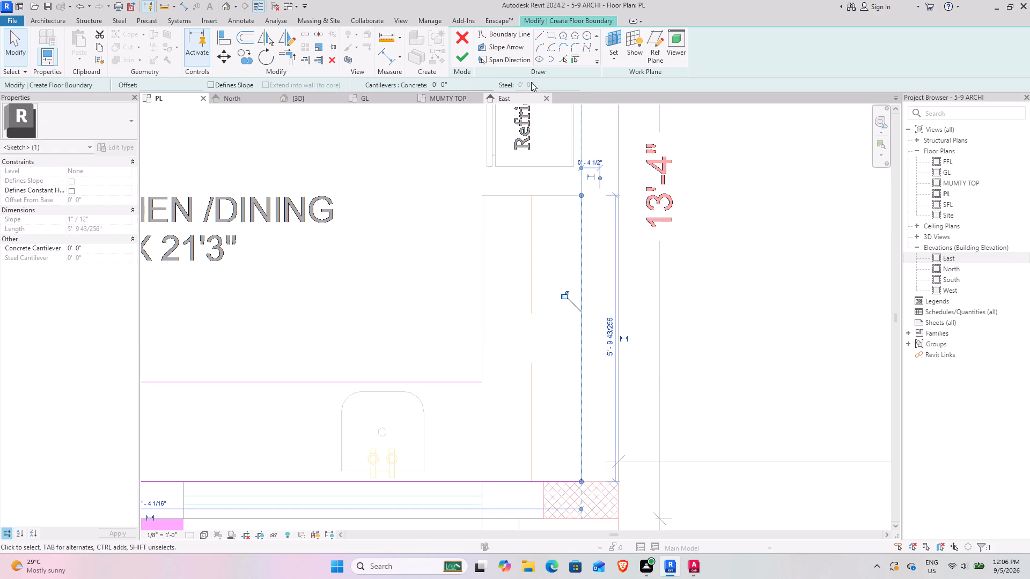
{"action": "left_click", "coordinate": [543, 30]}
{"action": "left_click", "coordinate": [484, 381]}
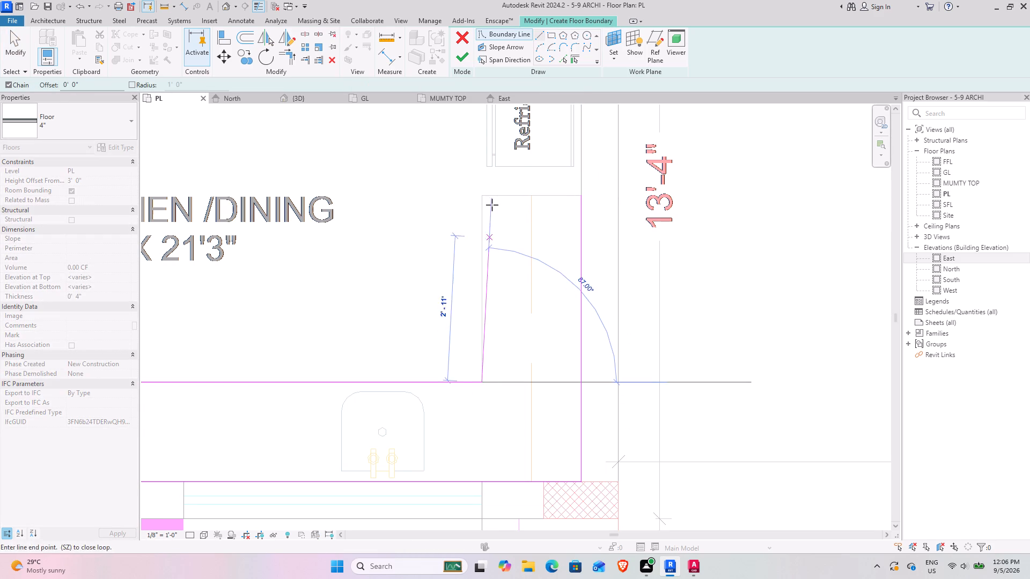
{"action": "left_click", "coordinate": [487, 194]}
{"action": "left_click", "coordinate": [580, 196]}
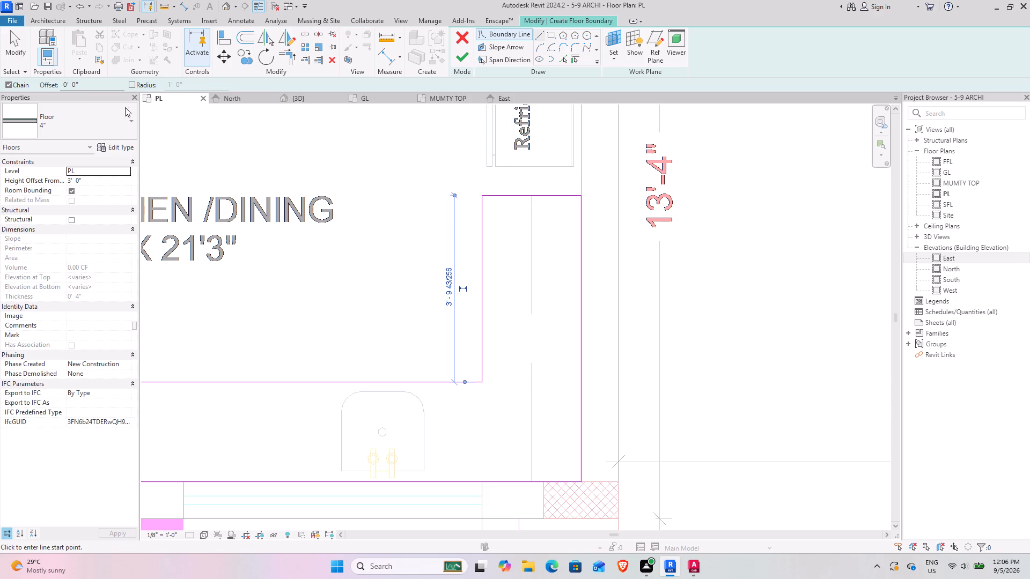
{"action": "left_click", "coordinate": [21, 50]}
Finish the floor sketch for the toilet, washbasin and kitchen counters and dismiss the save reminder without saving.
{"action": "scroll", "coordinate": [297, 199], "scroll_direction": "down", "scroll_amount": 9}
{"action": "middle_click_drag", "start_coordinate": [306, 195], "coordinate": [355, 284]}
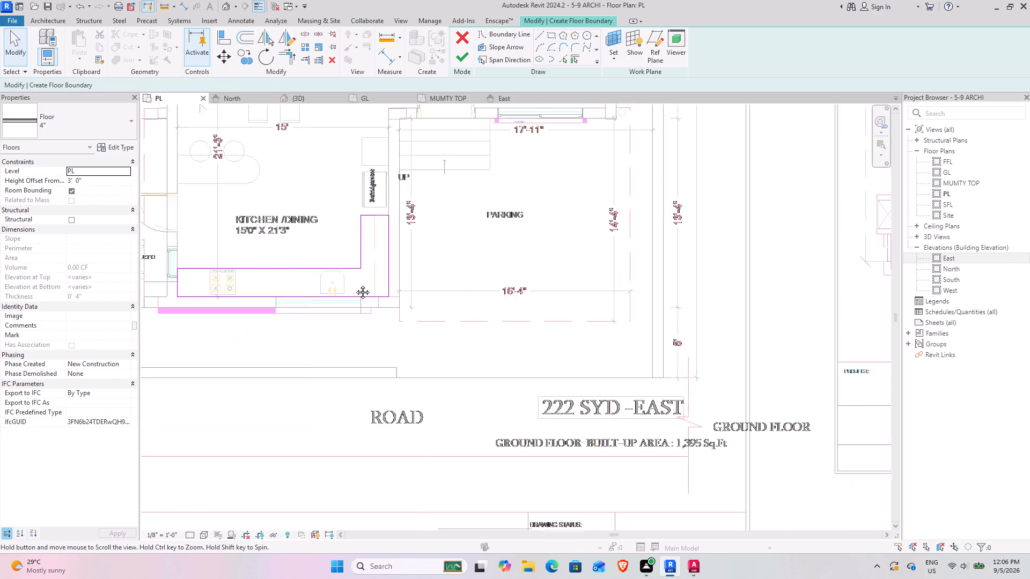
{"action": "middle_click_drag", "start_coordinate": [355, 284], "coordinate": [404, 408]}
{"action": "middle_click_drag", "start_coordinate": [357, 323], "coordinate": [403, 445]}
{"action": "middle_click_drag", "start_coordinate": [441, 340], "coordinate": [391, 351]}
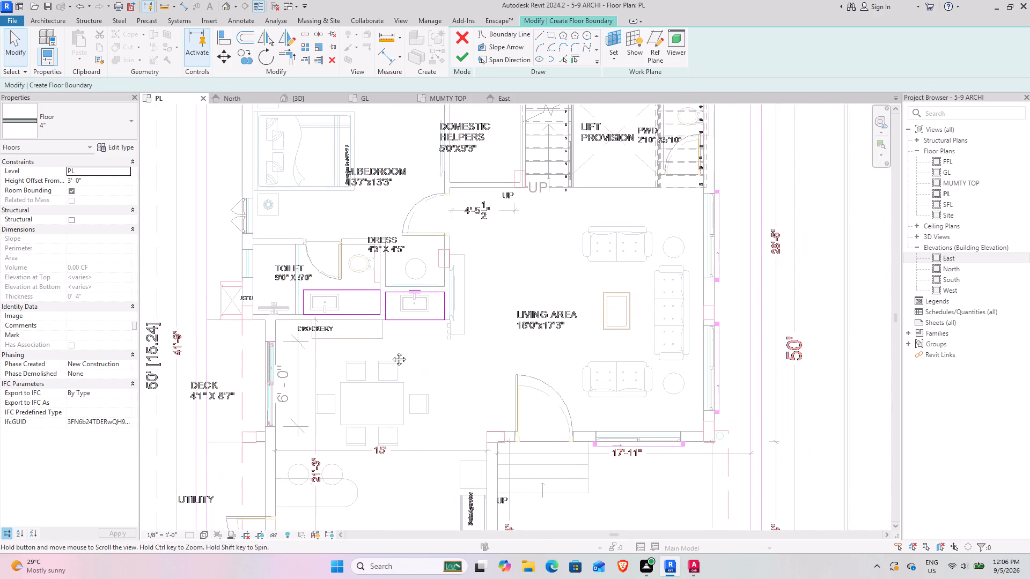
{"action": "middle_click_drag", "start_coordinate": [391, 351], "coordinate": [379, 394]}
{"action": "middle_click_drag", "start_coordinate": [347, 241], "coordinate": [298, 288]}
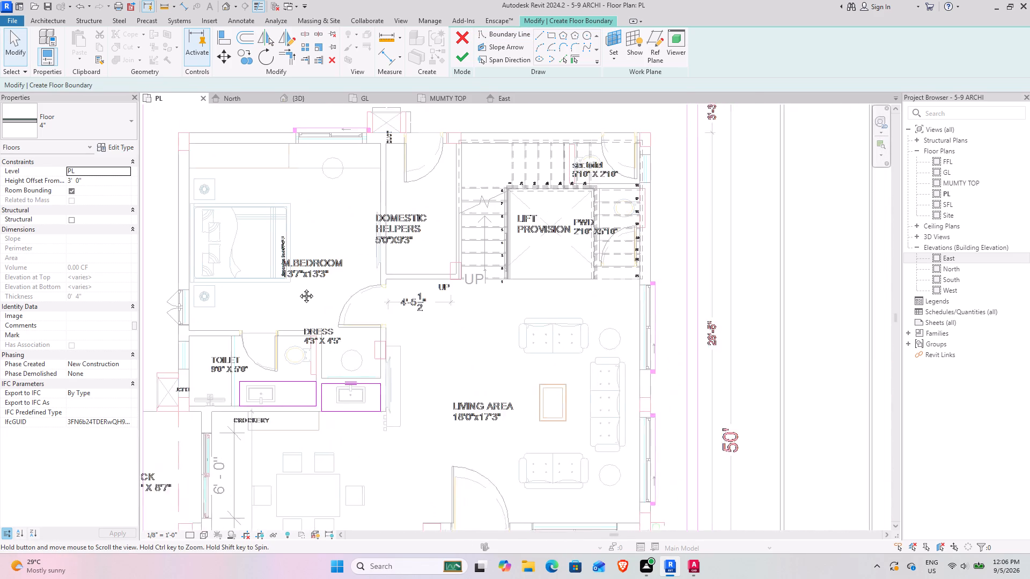
{"action": "middle_click_drag", "start_coordinate": [298, 288], "coordinate": [303, 240]}
{"action": "middle_click_drag", "start_coordinate": [385, 333], "coordinate": [408, 234]}
{"action": "left_click", "coordinate": [468, 56]}
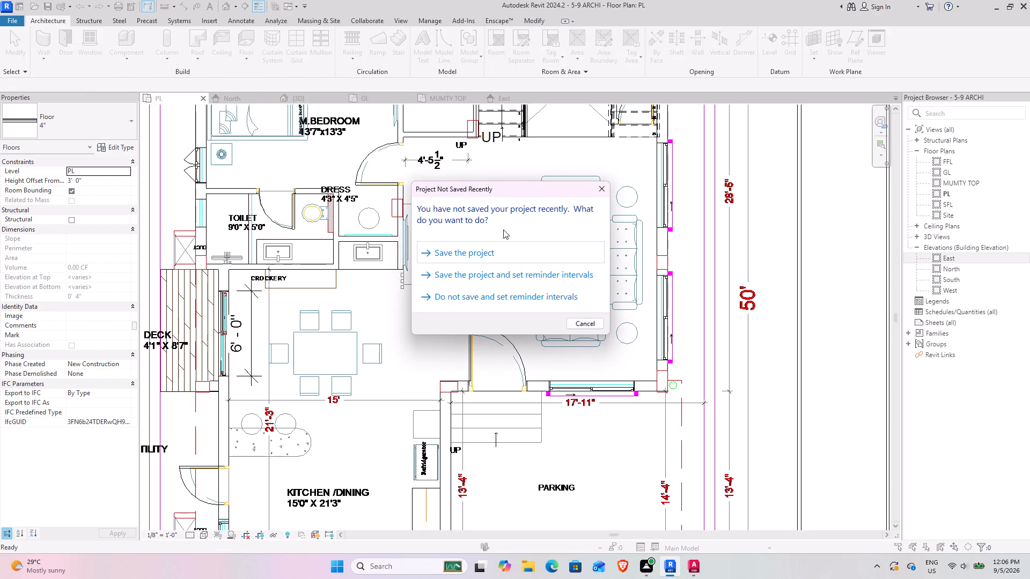
{"action": "left_click", "coordinate": [585, 320]}
Set the {3D} view to the Realistic visual style and inspect the stone texture on the kitchen counter.
{"action": "left_click", "coordinate": [317, 101]}
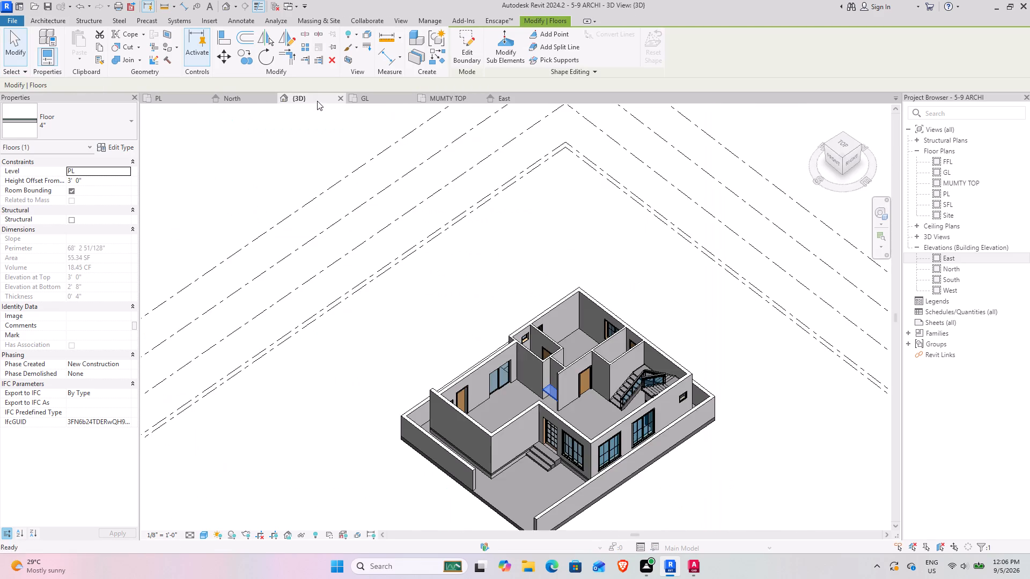
{"action": "scroll", "coordinate": [480, 369], "scroll_direction": "up", "scroll_amount": 3}
{"action": "left_click", "coordinate": [443, 306]}
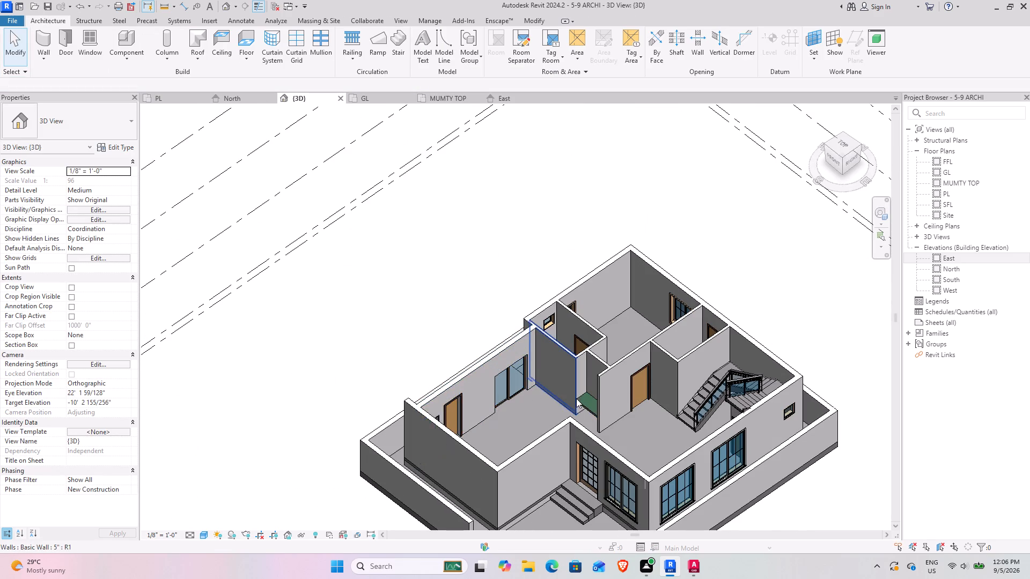
{"action": "middle_click_drag", "start_coordinate": [571, 399], "coordinate": [403, 450]}
{"action": "scroll", "coordinate": [584, 519], "scroll_direction": "up", "scroll_amount": 13}
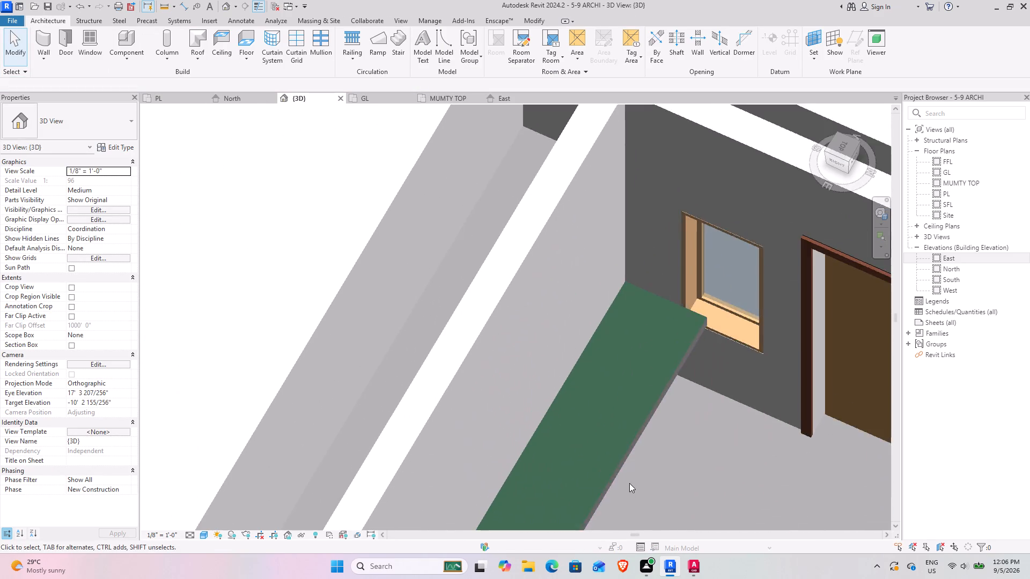
{"action": "middle_click_drag", "start_coordinate": [560, 432], "coordinate": [408, 256]}
{"action": "left_click", "coordinate": [205, 531]}
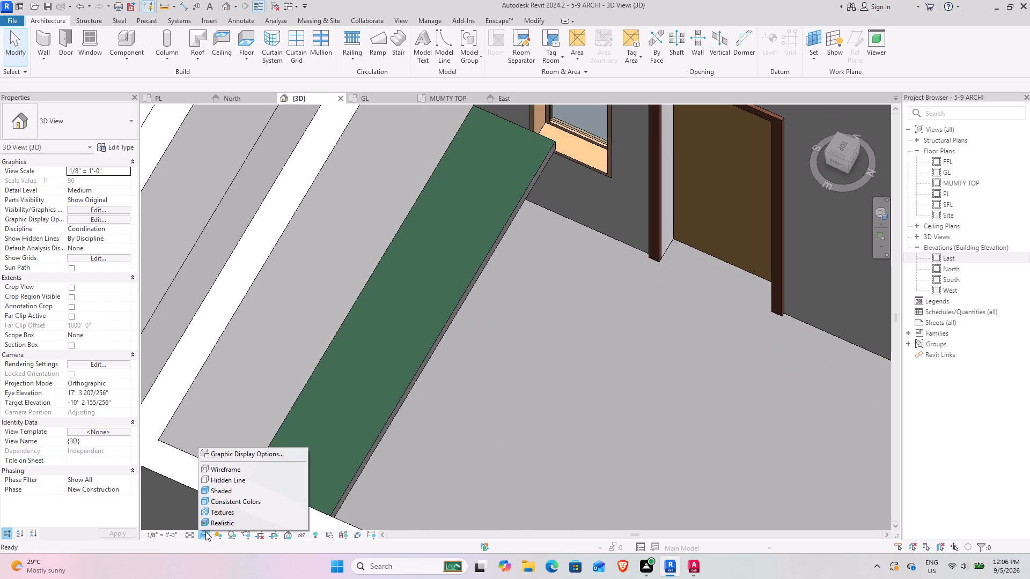
{"action": "left_click", "coordinate": [216, 526]}
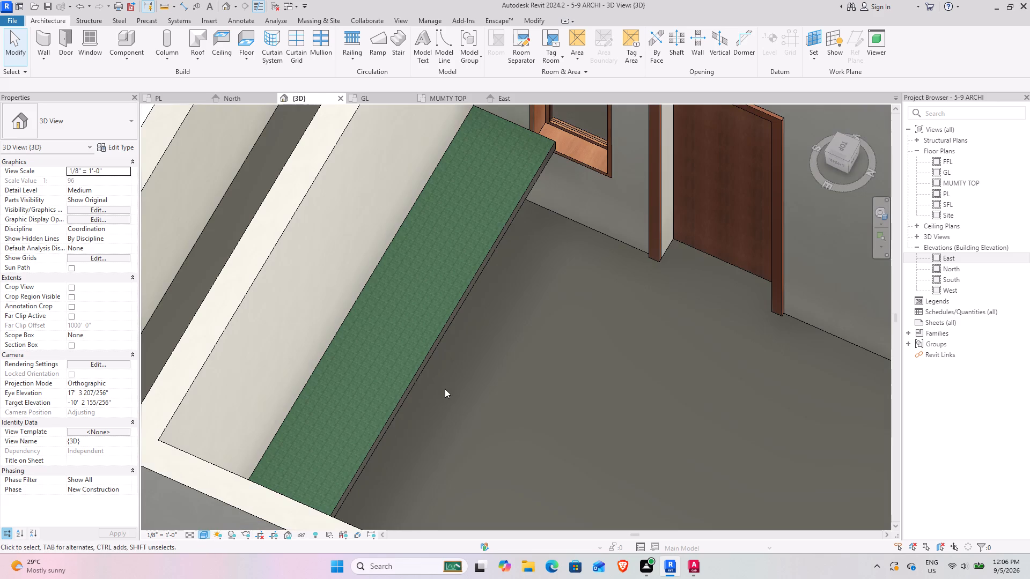
{"action": "scroll", "coordinate": [445, 389], "scroll_direction": "up", "scroll_amount": 4}
{"action": "scroll", "coordinate": [339, 333], "scroll_direction": "up", "scroll_amount": 3}
{"action": "scroll", "coordinate": [349, 378], "scroll_direction": "up", "scroll_amount": 5}
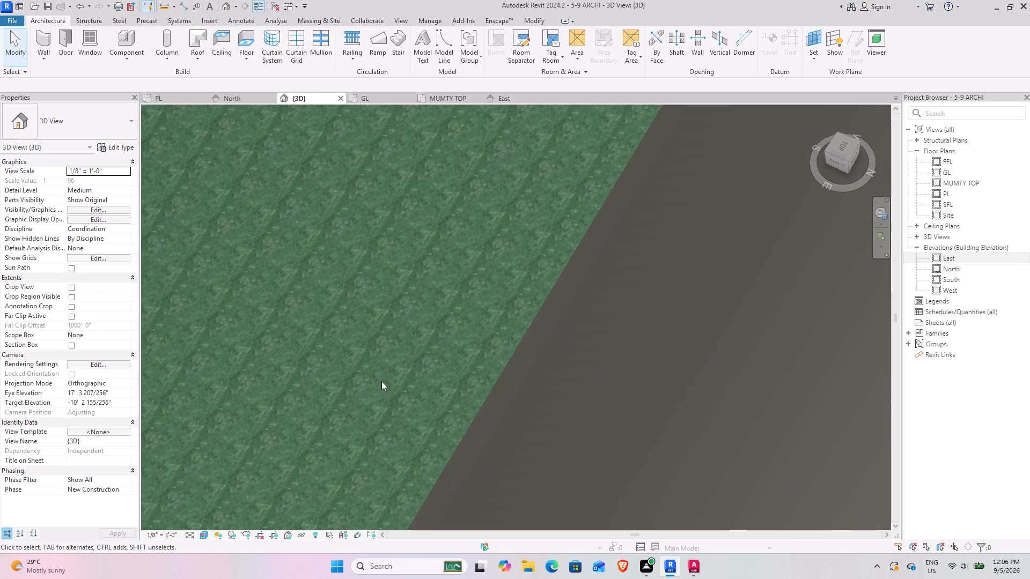
{"action": "scroll", "coordinate": [438, 383], "scroll_direction": "down", "scroll_amount": 14}
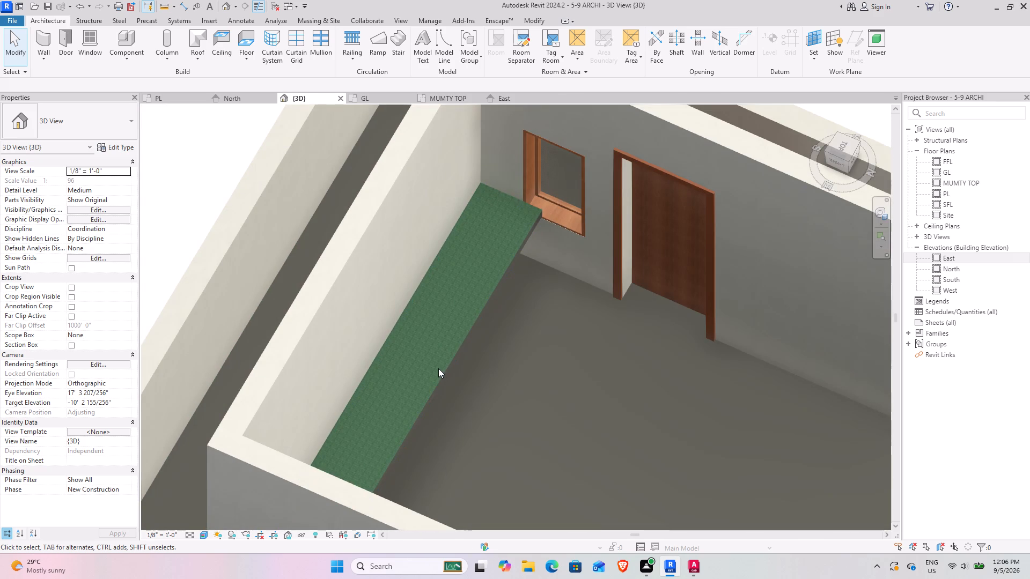
Set the Green Polished texture's sample size to 2'-0" on the KITCHEN BED material of the 4" floor type and apply it.
{"action": "left_click", "coordinate": [439, 383]}
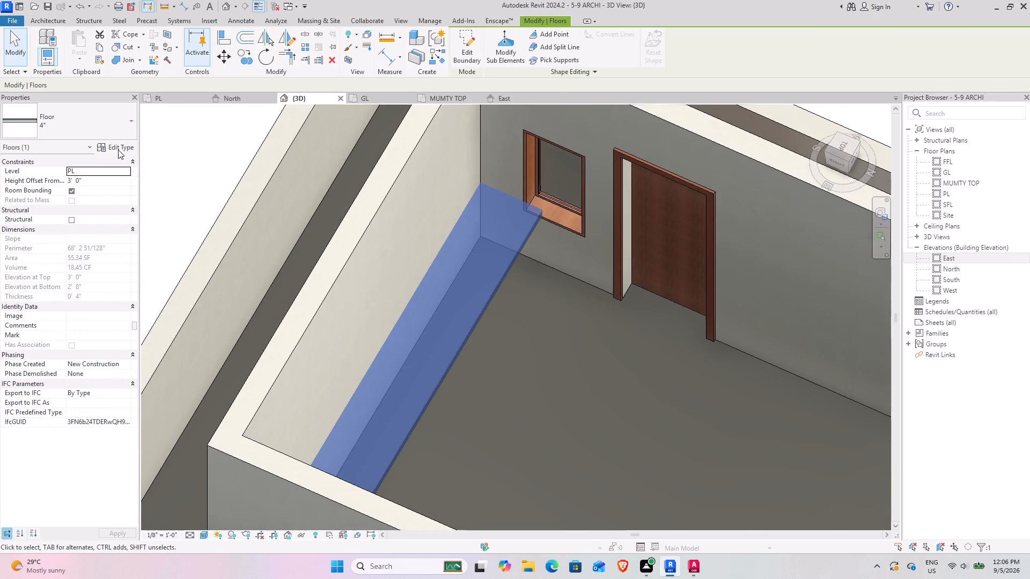
{"action": "left_click", "coordinate": [118, 150]}
{"action": "left_click", "coordinate": [586, 221]}
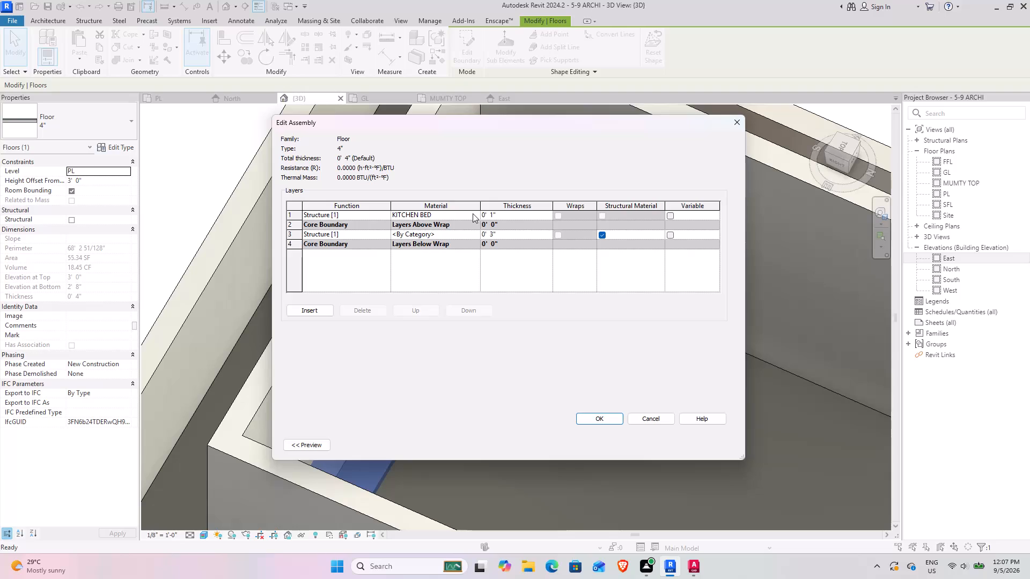
{"action": "left_click", "coordinate": [477, 217]}
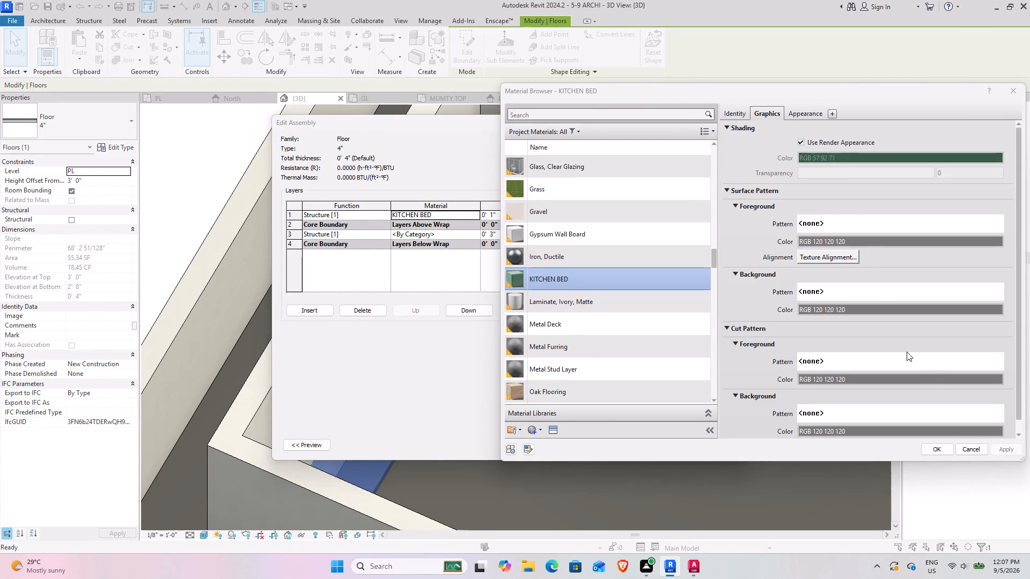
{"action": "left_click", "coordinate": [801, 111]}
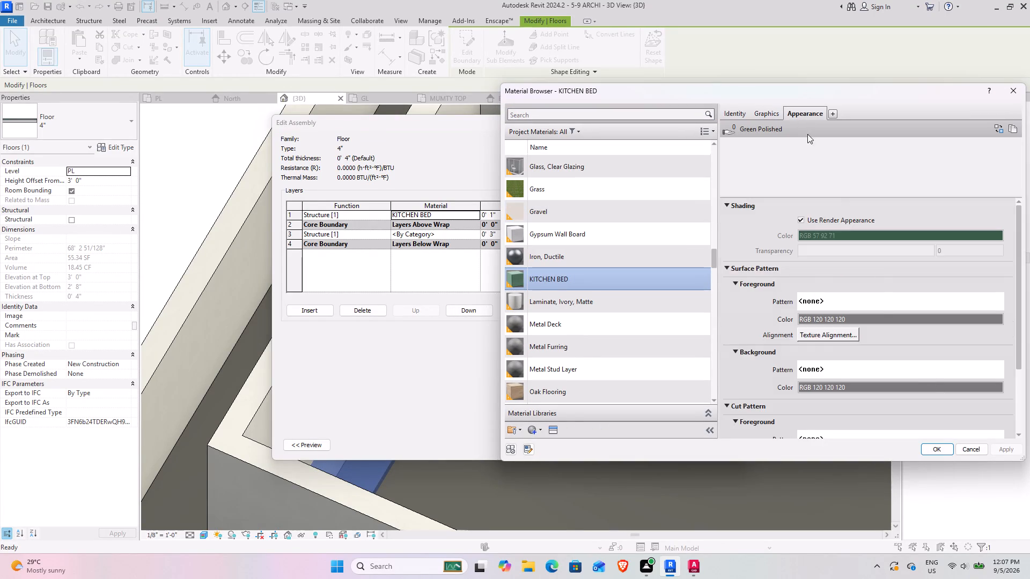
{"action": "left_click", "coordinate": [857, 256]}
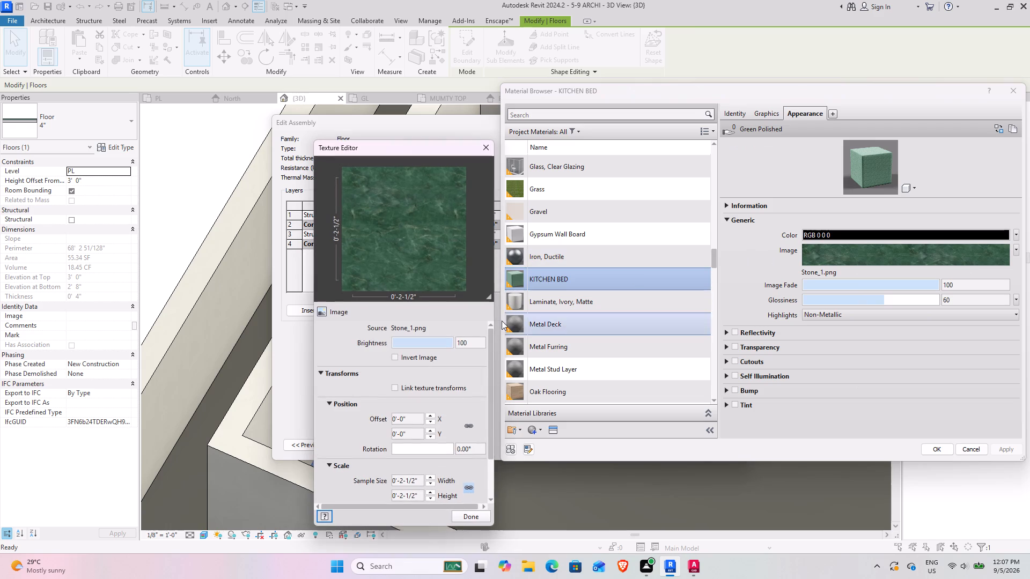
{"action": "scroll", "coordinate": [417, 450], "scroll_direction": "down", "scroll_amount": 2}
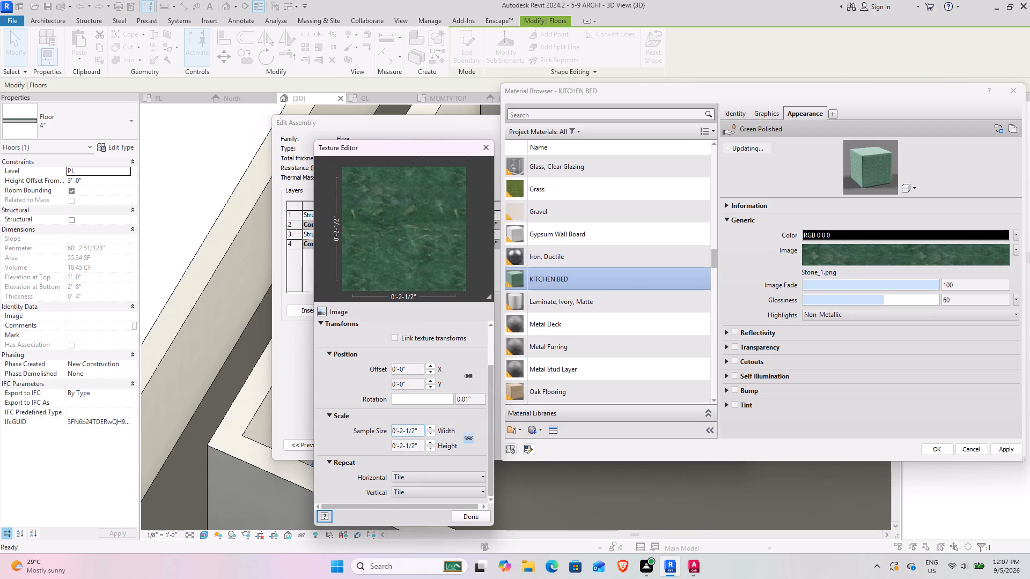
{"action": "left_click", "coordinate": [424, 434]}
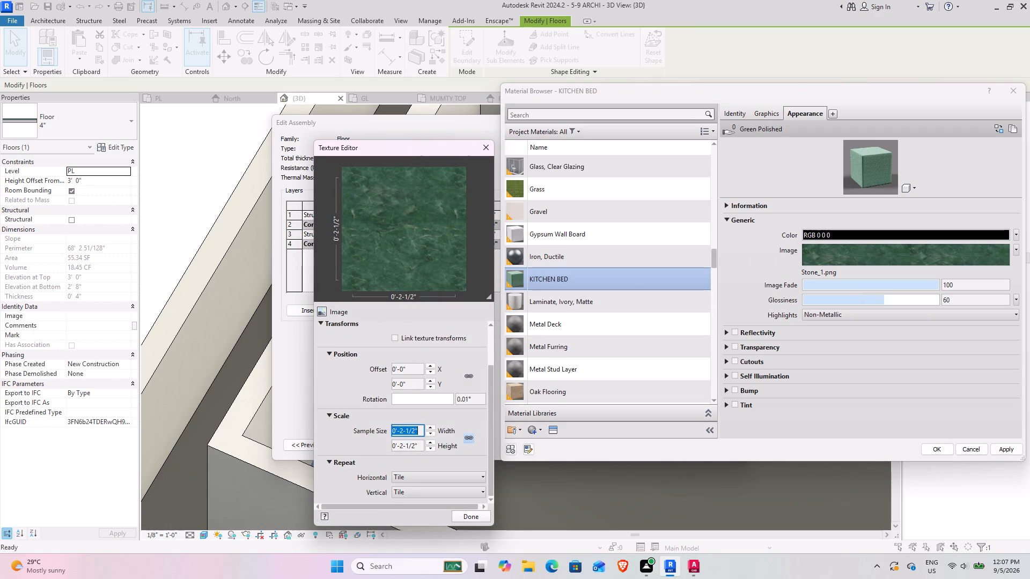
{"action": "key", "text": "2"}
{"action": "key", "text": "Return"}
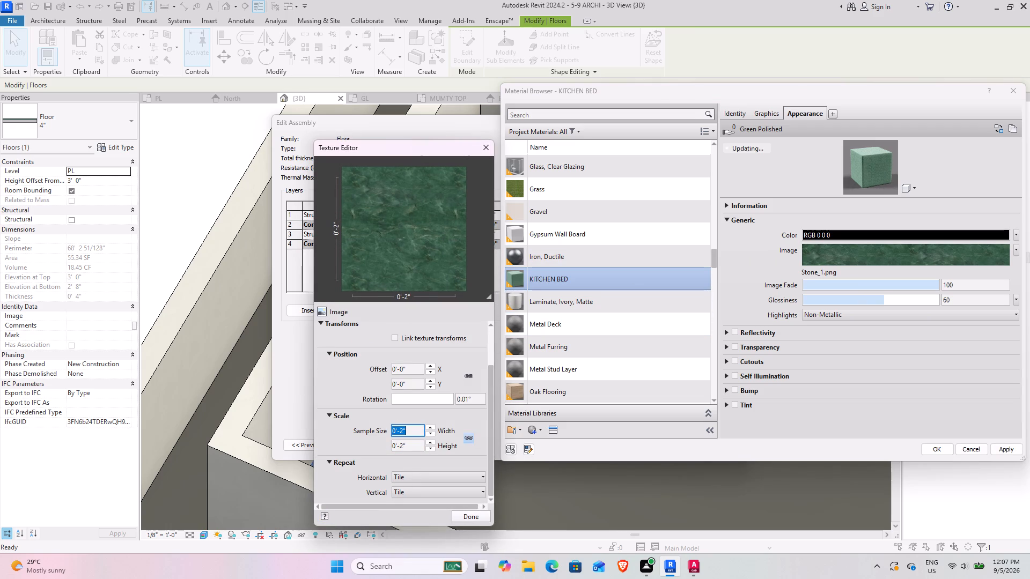
{"action": "key", "text": "2"}
{"action": "key", "text": "apostrophe"}
{"action": "key", "text": "Return"}
{"action": "left_click", "coordinate": [474, 520]}
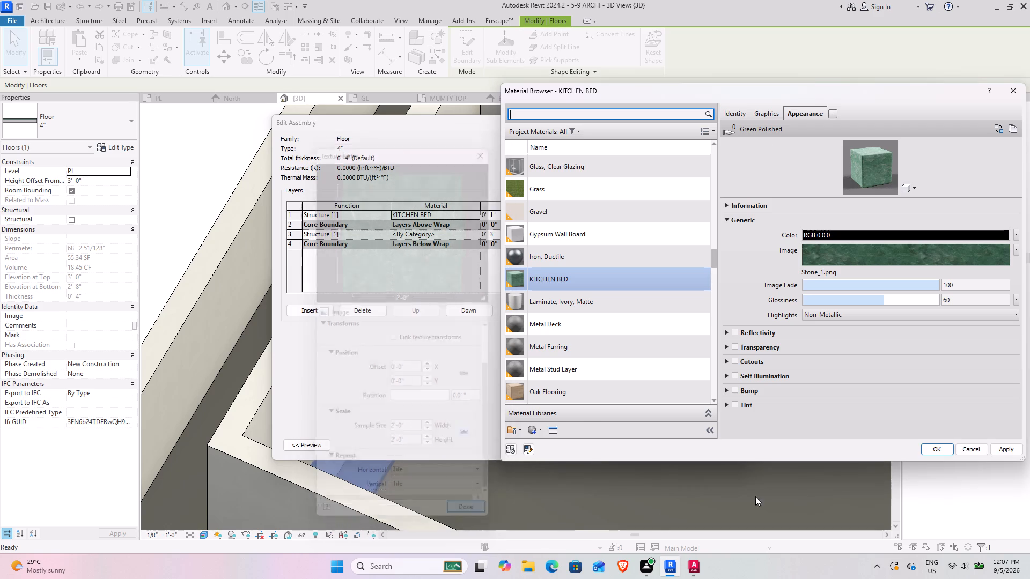
{"action": "left_click", "coordinate": [1011, 450]}
{"action": "left_click", "coordinate": [940, 449]}
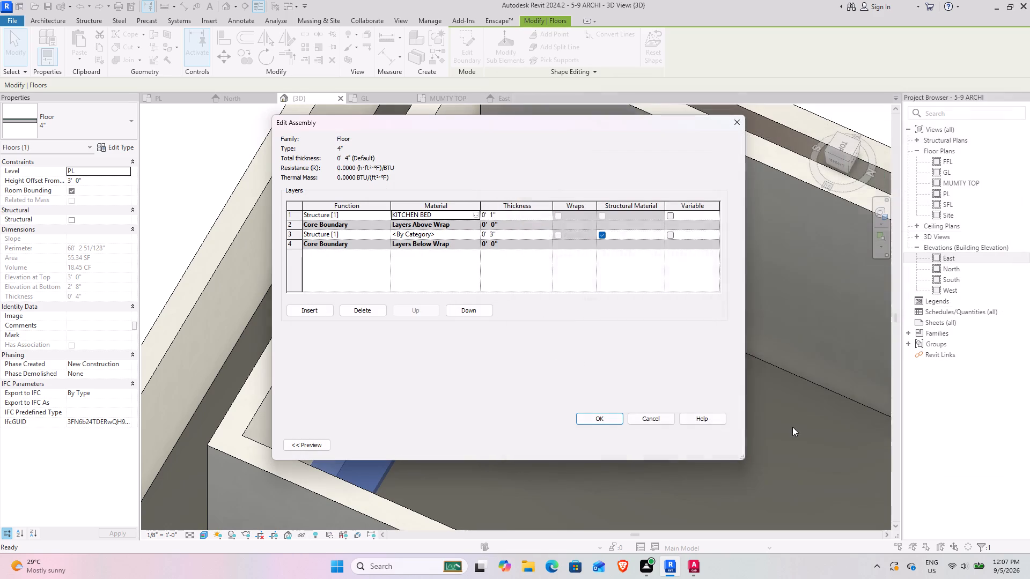
{"action": "left_click", "coordinate": [604, 418]}
{"action": "left_click", "coordinate": [714, 442]}
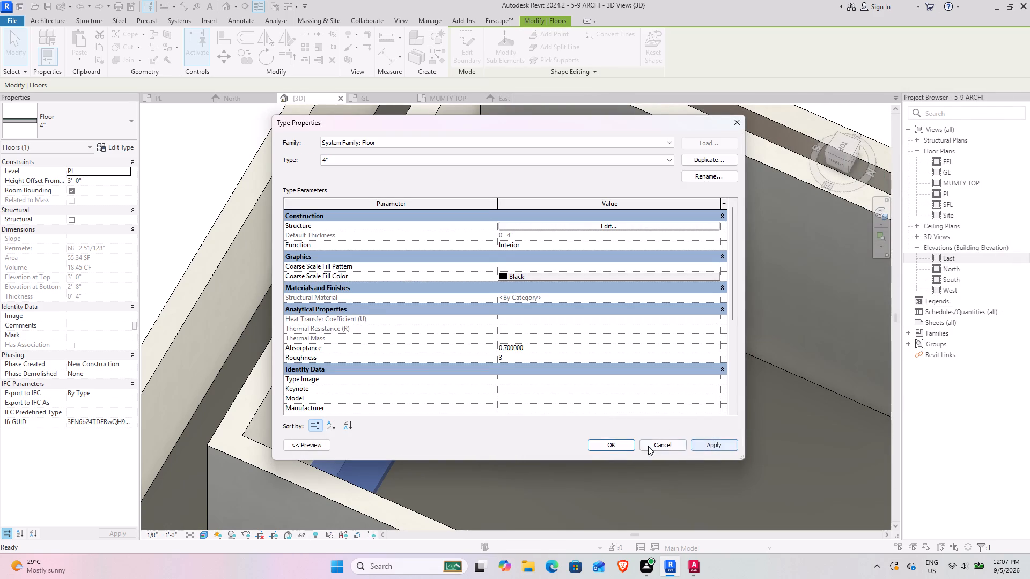
{"action": "left_click", "coordinate": [609, 448]}
{"action": "left_click", "coordinate": [544, 405]}
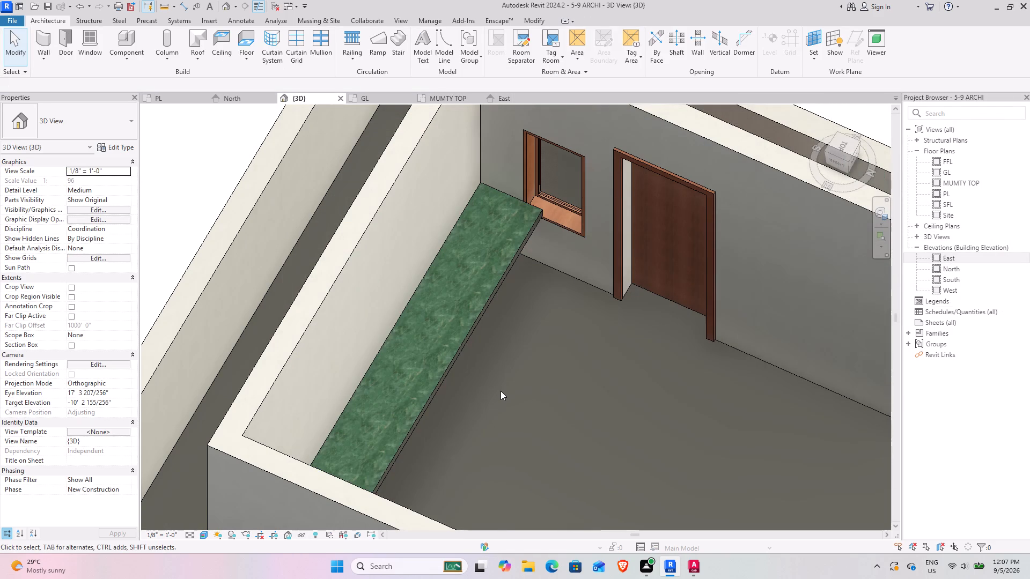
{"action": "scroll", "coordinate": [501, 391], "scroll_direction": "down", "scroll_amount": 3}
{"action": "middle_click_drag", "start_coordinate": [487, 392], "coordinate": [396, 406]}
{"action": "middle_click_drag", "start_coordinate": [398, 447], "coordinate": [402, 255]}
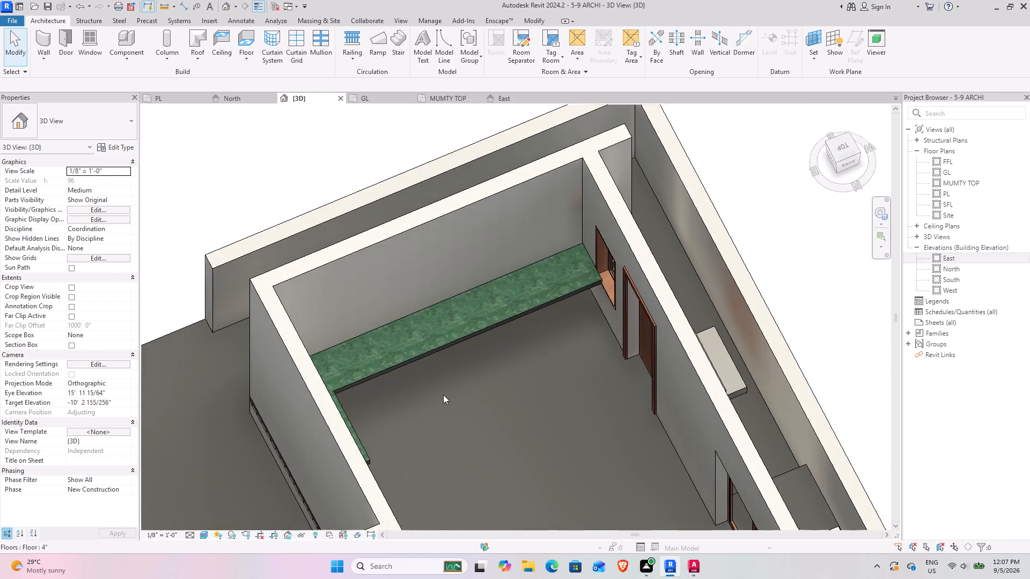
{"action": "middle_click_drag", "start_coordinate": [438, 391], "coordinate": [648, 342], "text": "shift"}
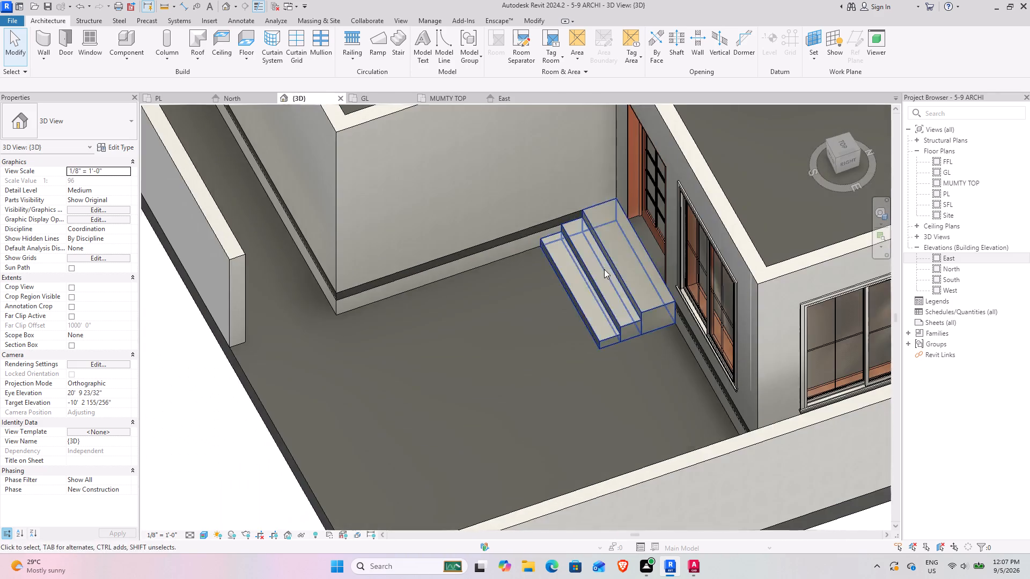
Inspect the toilet and washbasin counter slabs in the {3D} view, comparing them with the toilet layout on the PL floor plan.
{"action": "middle_click_drag", "start_coordinate": [599, 273], "coordinate": [432, 517]}
{"action": "middle_click_drag", "start_coordinate": [523, 333], "coordinate": [605, 341], "text": "shift"}
{"action": "middle_click_drag", "start_coordinate": [459, 289], "coordinate": [615, 578]}
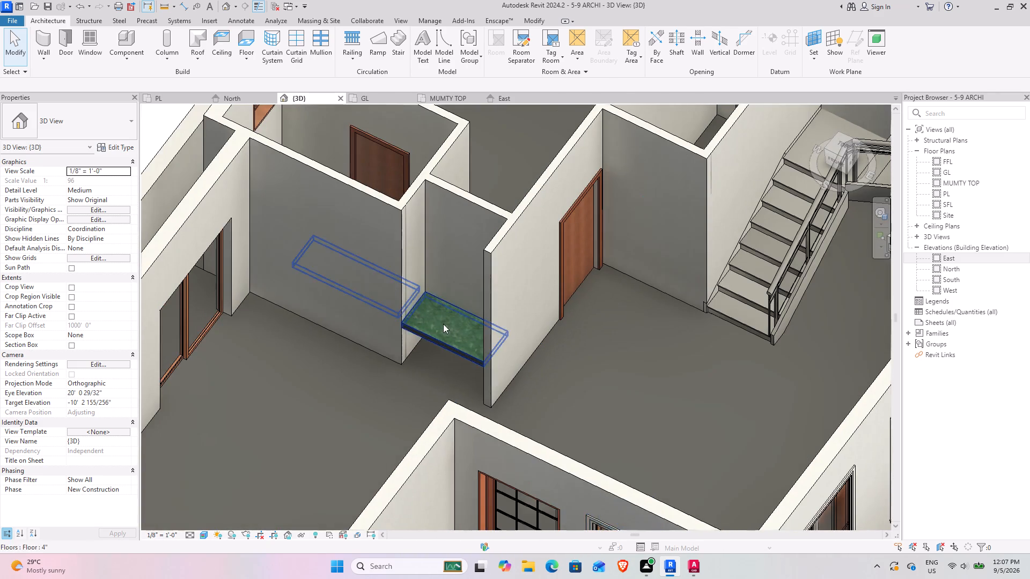
{"action": "middle_click_drag", "start_coordinate": [354, 279], "coordinate": [421, 401], "text": "shift"}
{"action": "middle_click_drag", "start_coordinate": [262, 293], "coordinate": [622, 517]}
{"action": "middle_click_drag", "start_coordinate": [438, 417], "coordinate": [444, 489], "text": "shift"}
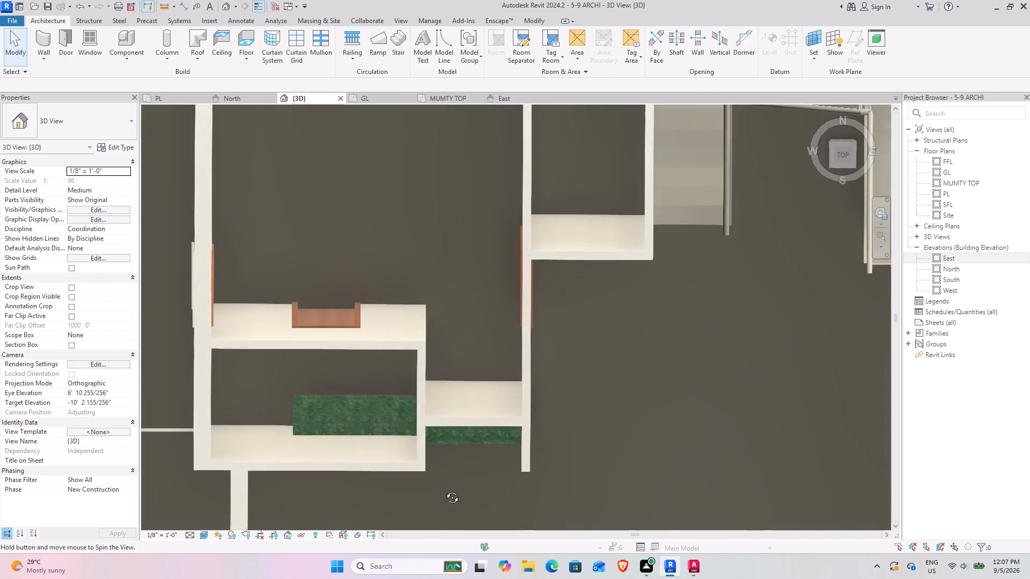
{"action": "middle_click_drag", "start_coordinate": [444, 489], "coordinate": [448, 407], "text": "shift"}
{"action": "double_click", "coordinate": [157, 92]}
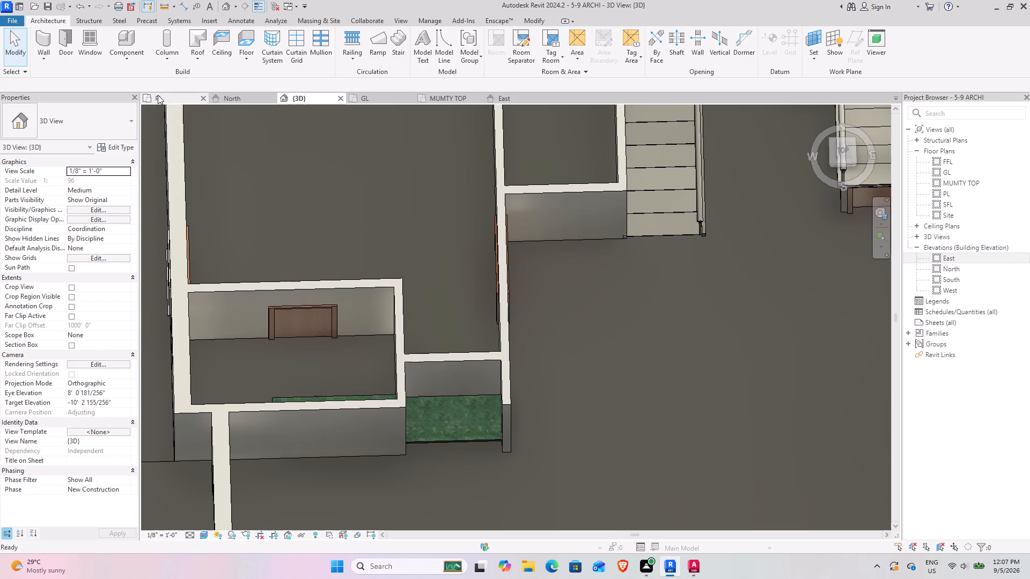
{"action": "middle_click_drag", "start_coordinate": [234, 224], "coordinate": [292, 271]}
{"action": "scroll", "coordinate": [313, 290], "scroll_direction": "up", "scroll_amount": 5}
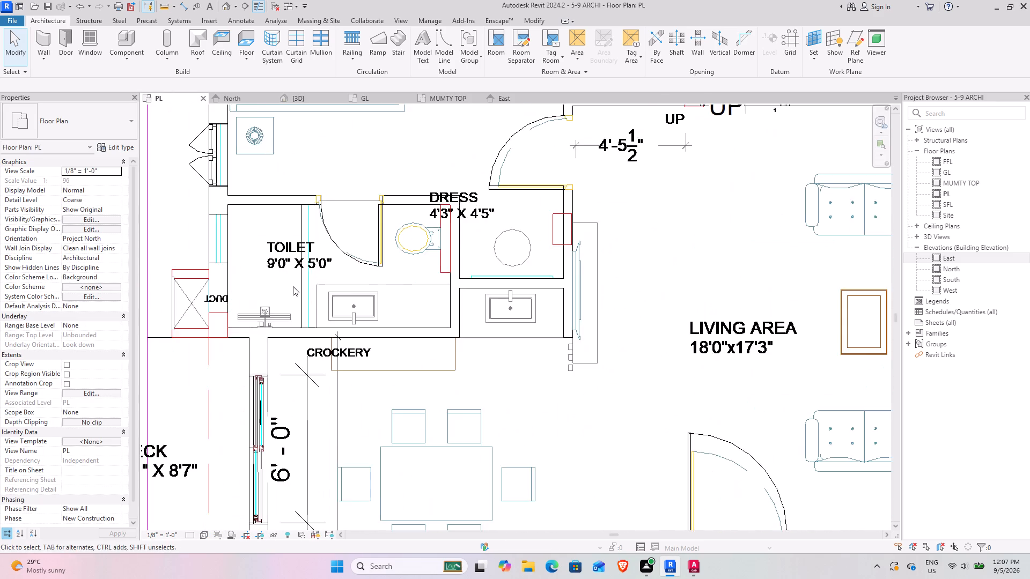
{"action": "scroll", "coordinate": [293, 286], "scroll_direction": "up", "scroll_amount": 3}
{"action": "middle_click_drag", "start_coordinate": [293, 219], "coordinate": [351, 321]}
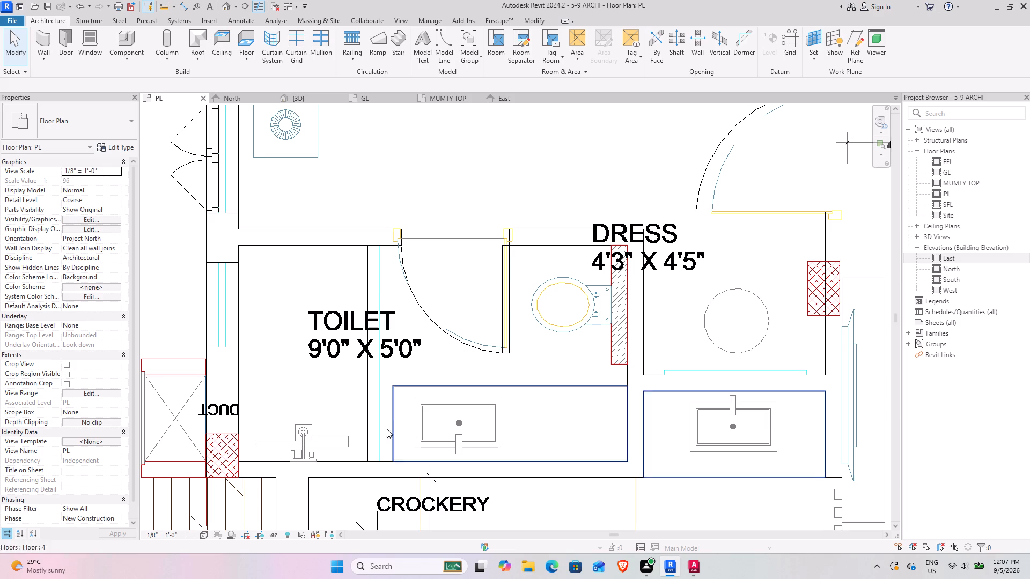
{"action": "scroll", "coordinate": [380, 381], "scroll_direction": "down", "scroll_amount": 3}
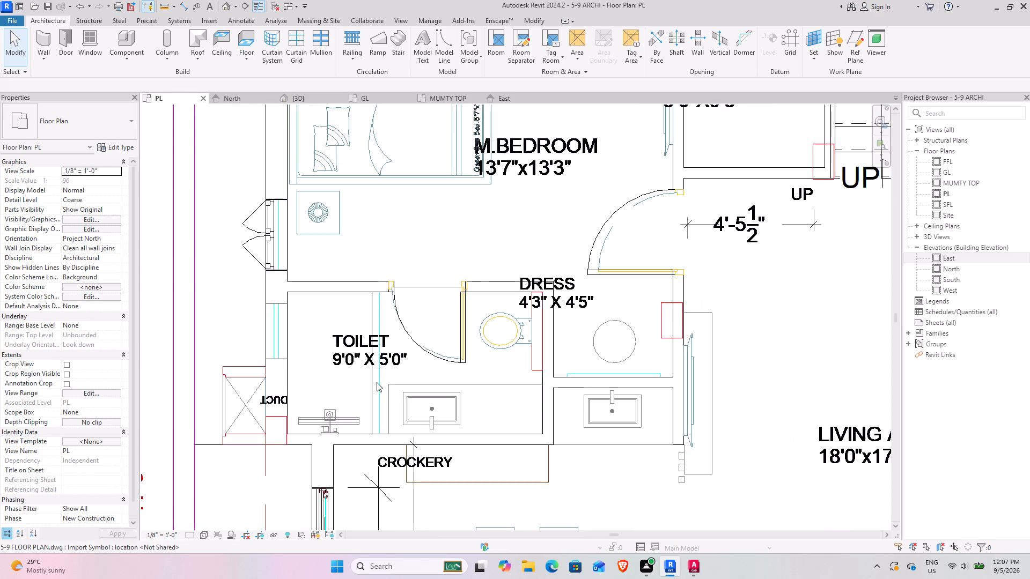
{"action": "middle_click_drag", "start_coordinate": [453, 428], "coordinate": [404, 386]}
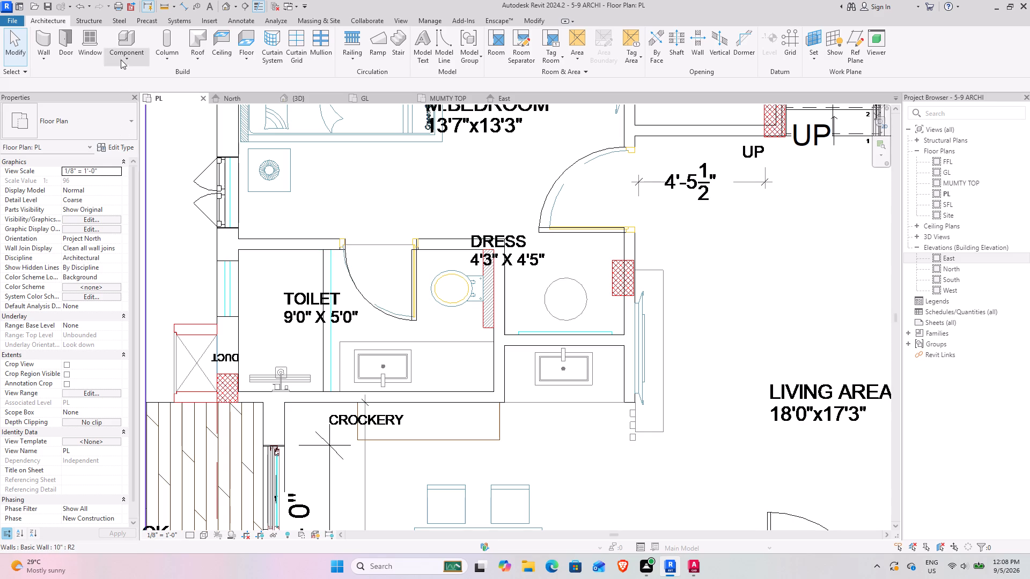
Browse the US library's Doors folder for a glass door family, preview Door-Curtain-Wall-Double-Glass, and leave door placement without loading any.
{"action": "left_click", "coordinate": [66, 40]}
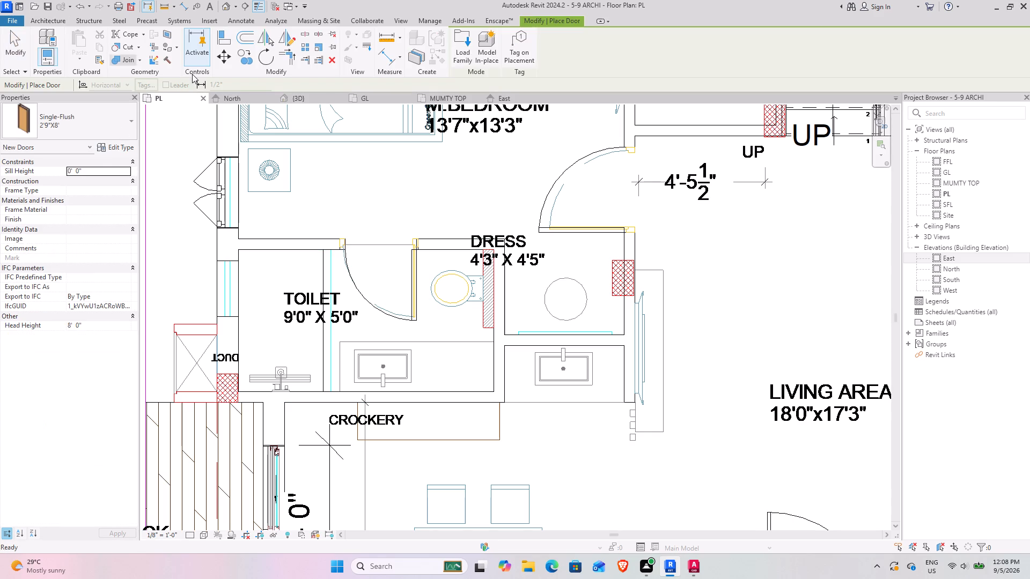
{"action": "left_click", "coordinate": [454, 44]}
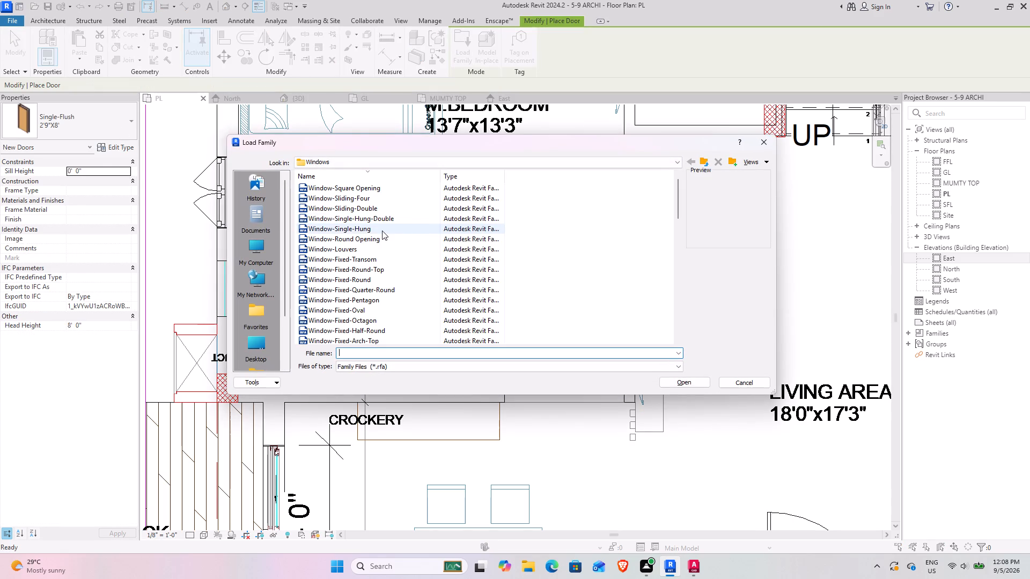
{"action": "scroll", "coordinate": [382, 231], "scroll_direction": "up", "scroll_amount": 11, "text": "ctrl"}
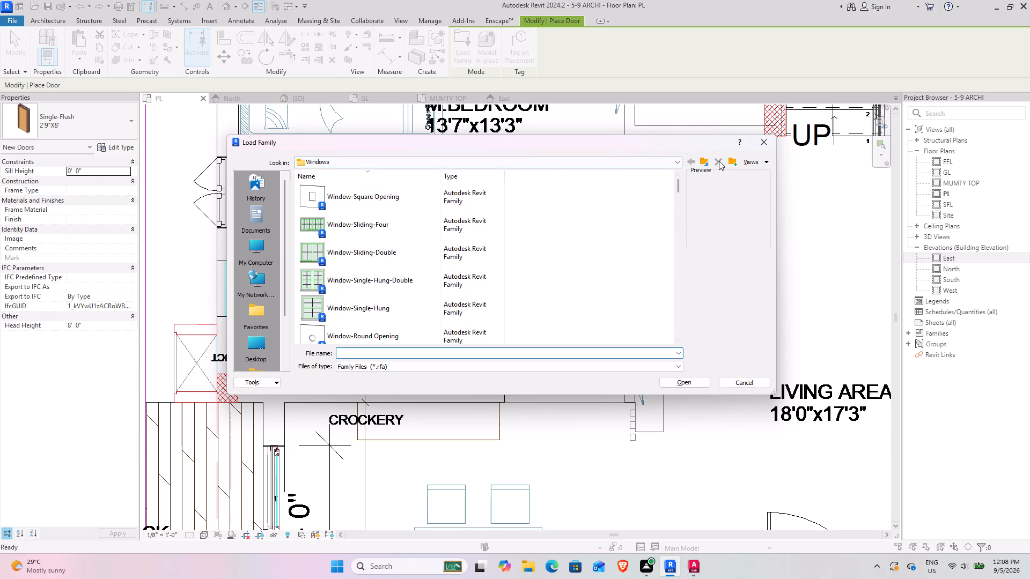
{"action": "left_click", "coordinate": [705, 159]}
{"action": "scroll", "coordinate": [379, 281], "scroll_direction": "down", "scroll_amount": 4}
{"action": "double_click", "coordinate": [335, 237]}
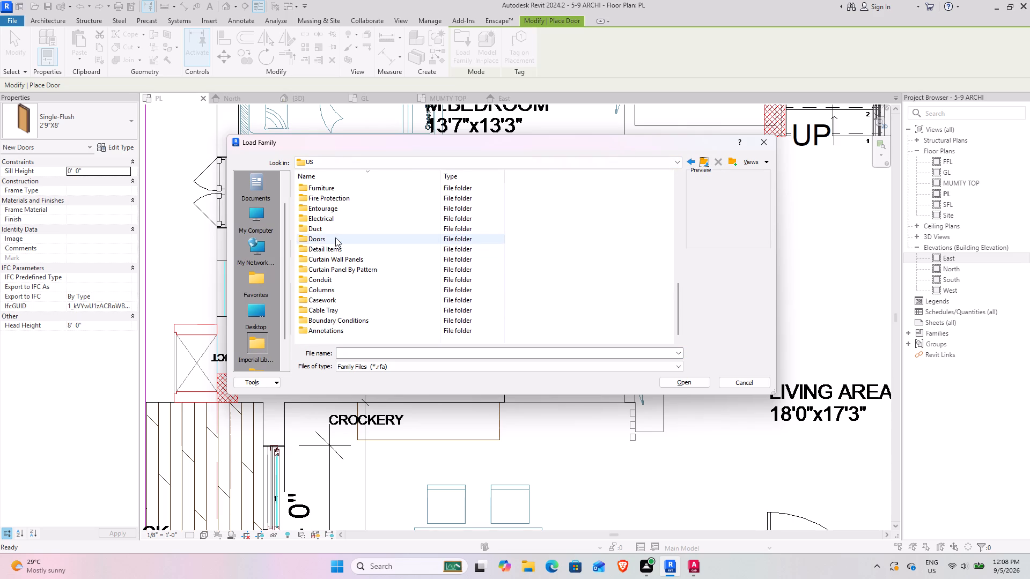
{"action": "scroll", "coordinate": [335, 237], "scroll_direction": "up", "scroll_amount": 12, "text": "ctrl"}
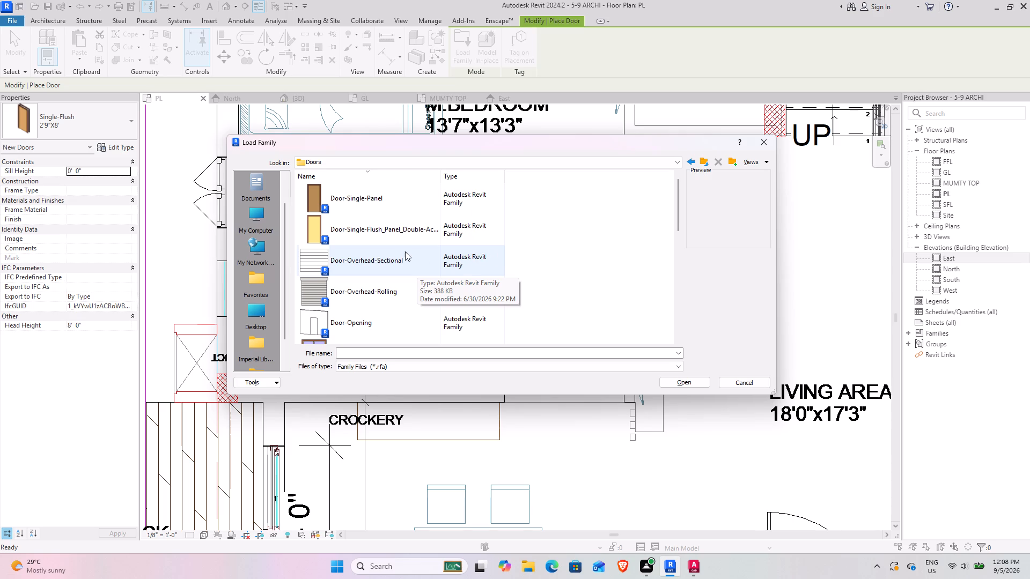
{"action": "scroll", "coordinate": [404, 250], "scroll_direction": "down", "scroll_amount": 2}
{"action": "scroll", "coordinate": [379, 256], "scroll_direction": "up", "scroll_amount": 5}
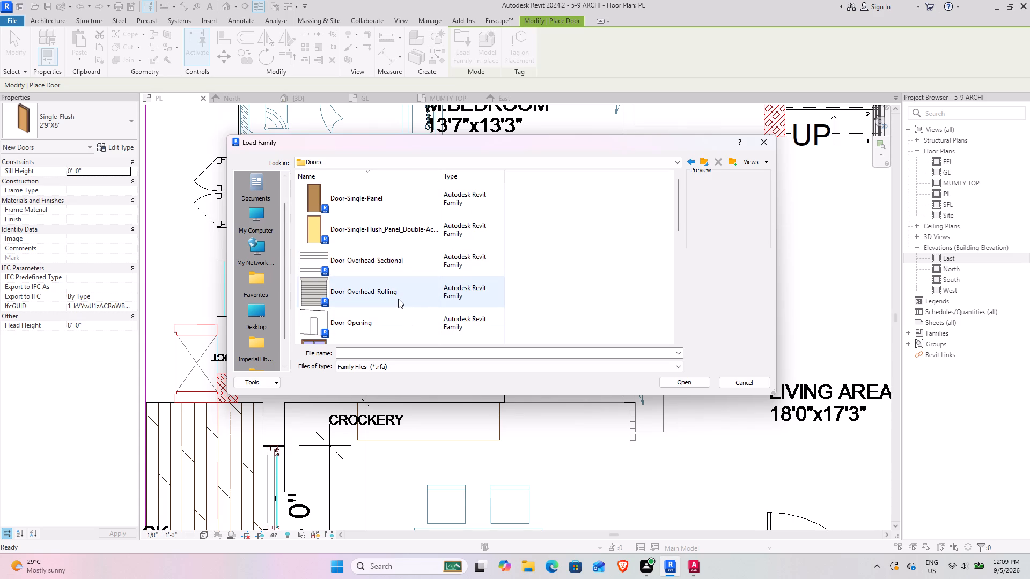
{"action": "scroll", "coordinate": [398, 299], "scroll_direction": "up", "scroll_amount": 3}
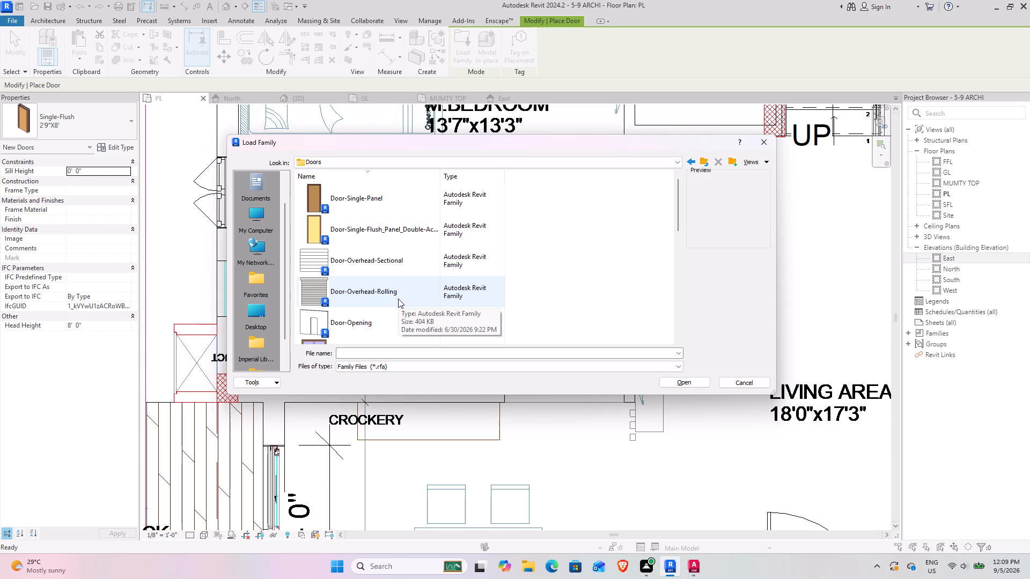
{"action": "scroll", "coordinate": [343, 276], "scroll_direction": "down", "scroll_amount": 3}
{"action": "scroll", "coordinate": [352, 272], "scroll_direction": "up", "scroll_amount": 4}
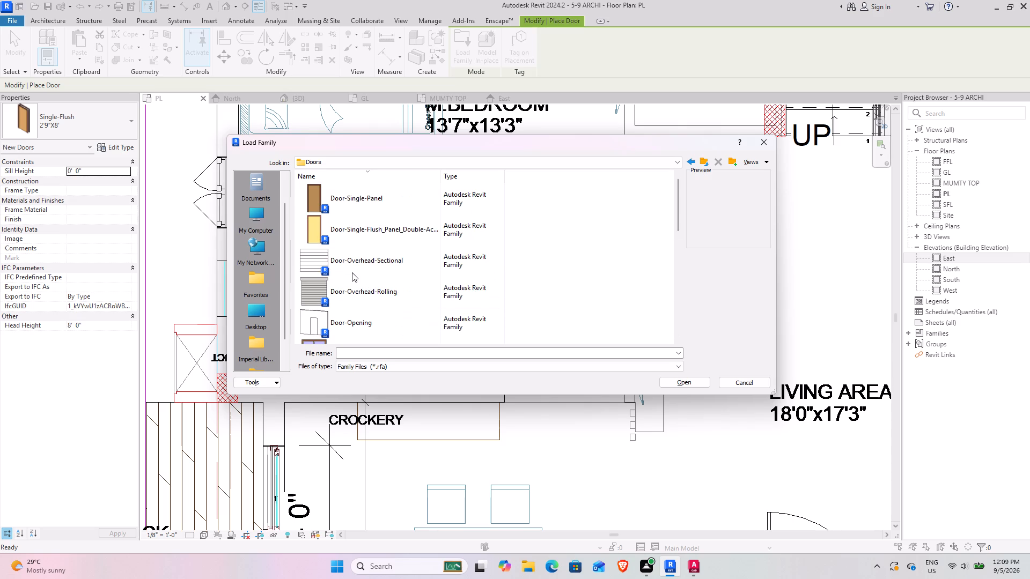
{"action": "scroll", "coordinate": [352, 272], "scroll_direction": "up", "scroll_amount": 3}
{"action": "scroll", "coordinate": [387, 255], "scroll_direction": "down", "scroll_amount": 2}
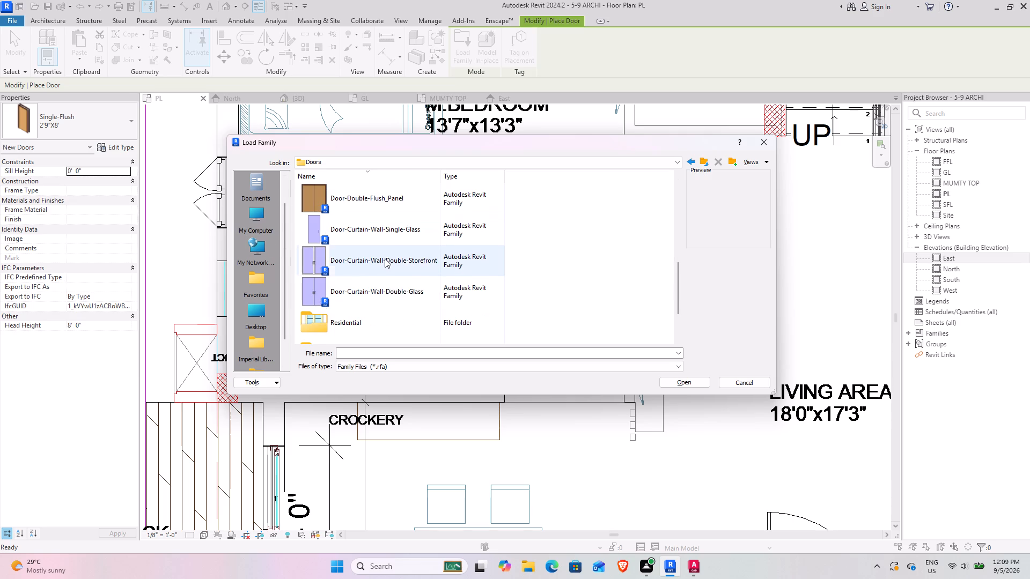
{"action": "left_click", "coordinate": [372, 298]}
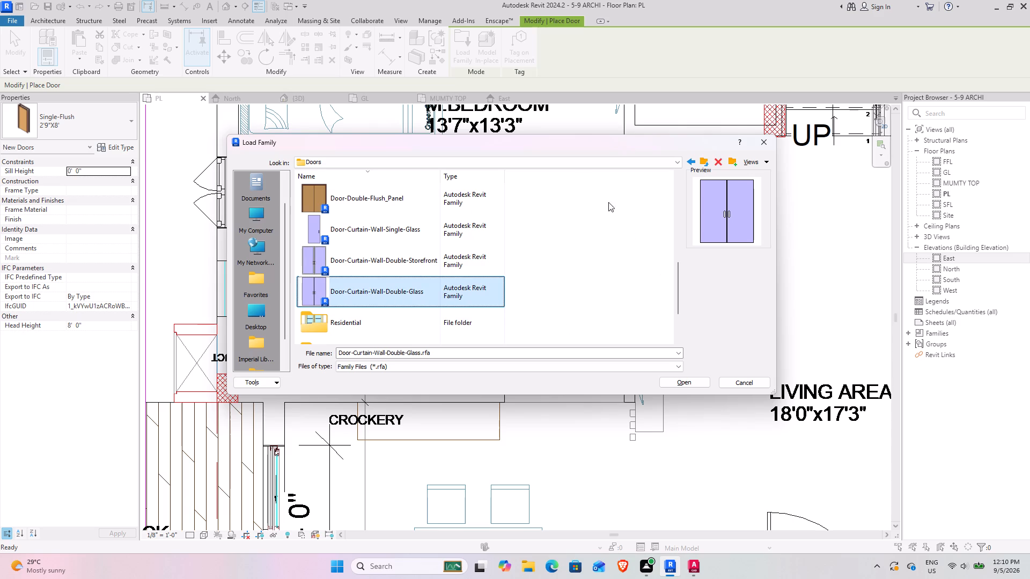
{"action": "left_click_drag", "start_coordinate": [555, 141], "coordinate": [358, 490]}
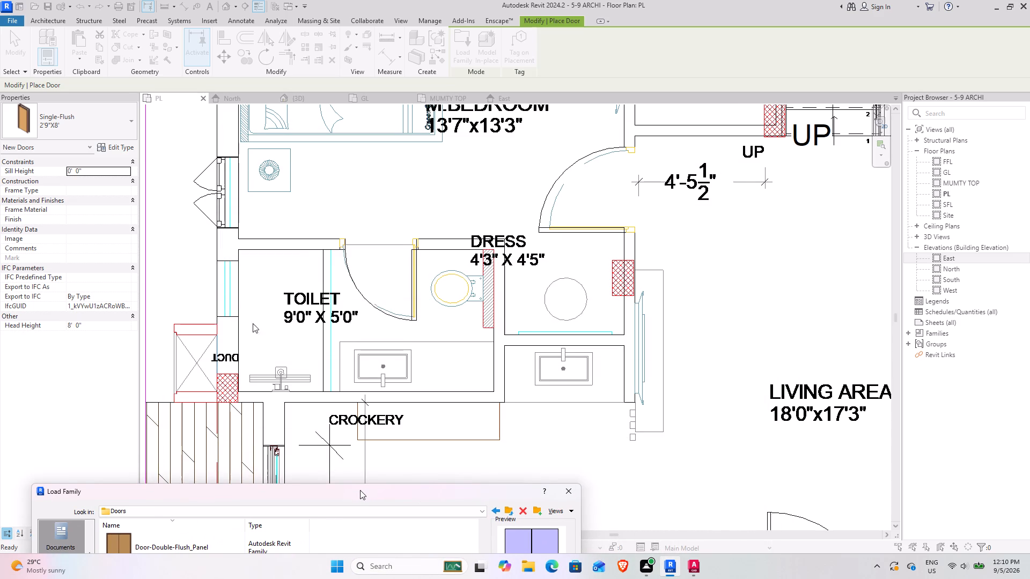
{"action": "left_click", "coordinate": [262, 481]}
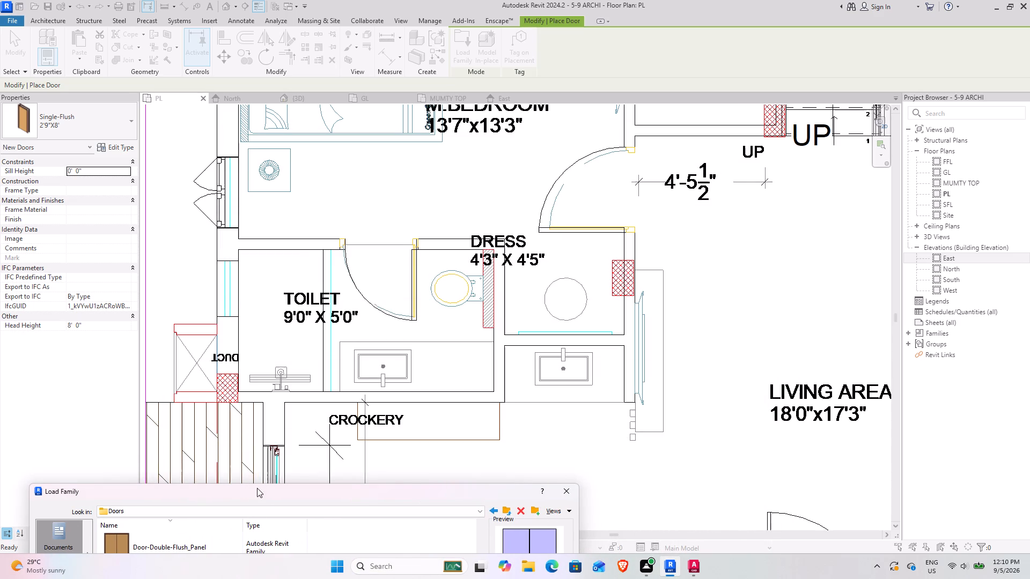
{"action": "left_click_drag", "start_coordinate": [230, 491], "coordinate": [264, 272]}
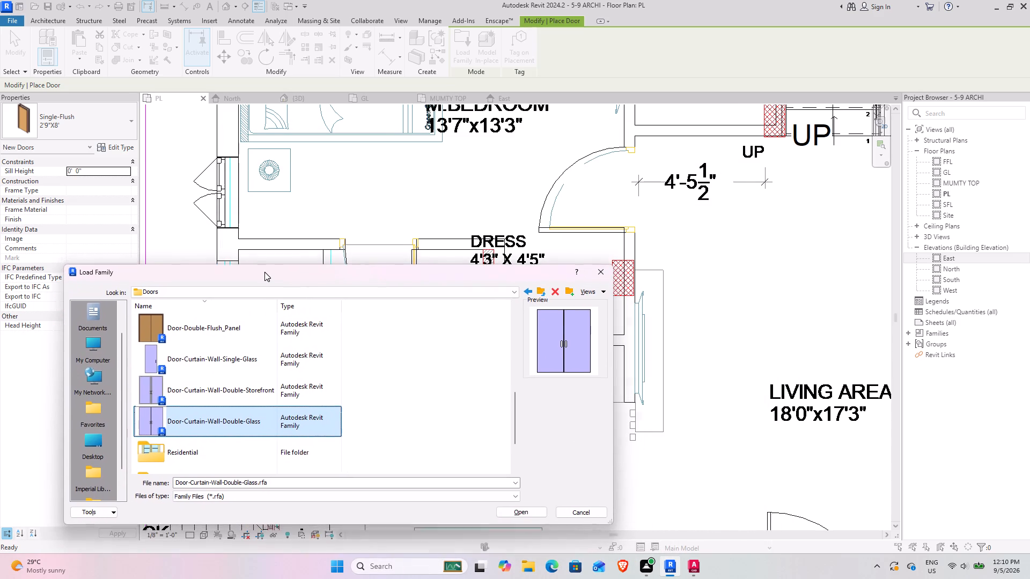
{"action": "left_click_drag", "start_coordinate": [264, 272], "coordinate": [236, 278]}
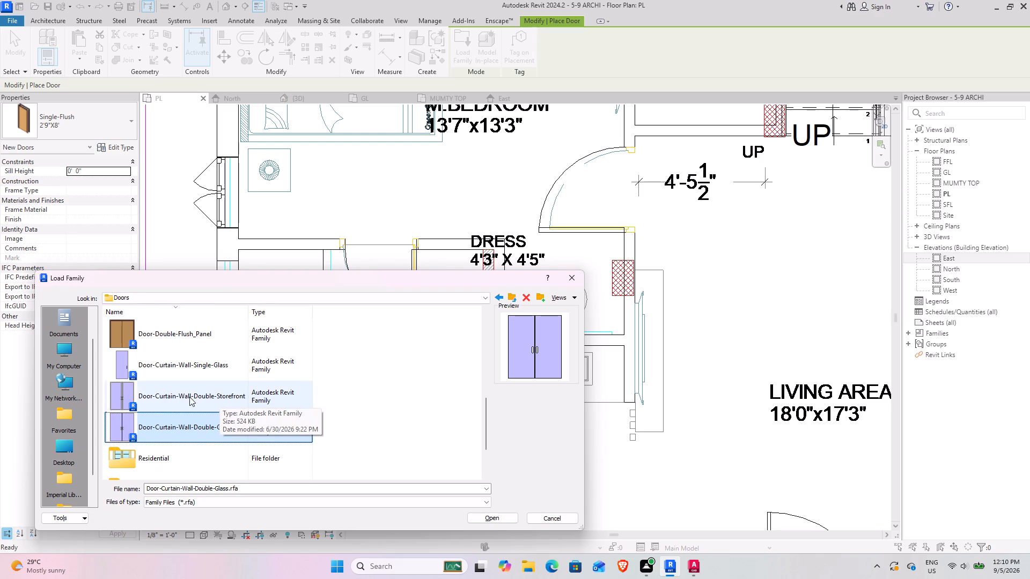
{"action": "scroll", "coordinate": [164, 377], "scroll_direction": "down", "scroll_amount": 3}
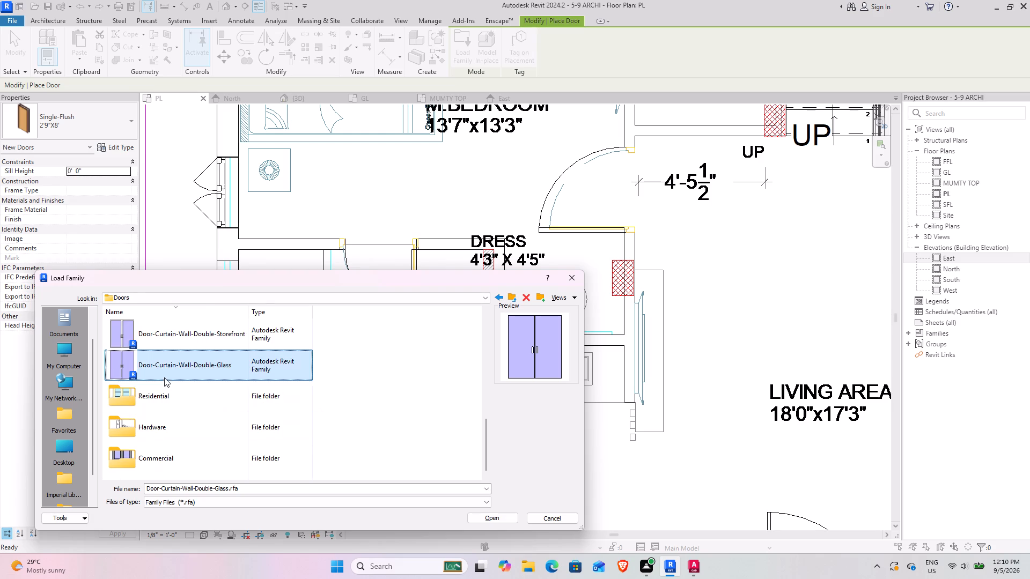
{"action": "scroll", "coordinate": [165, 414], "scroll_direction": "up", "scroll_amount": 2}
{"action": "scroll", "coordinate": [165, 414], "scroll_direction": "down", "scroll_amount": 2}
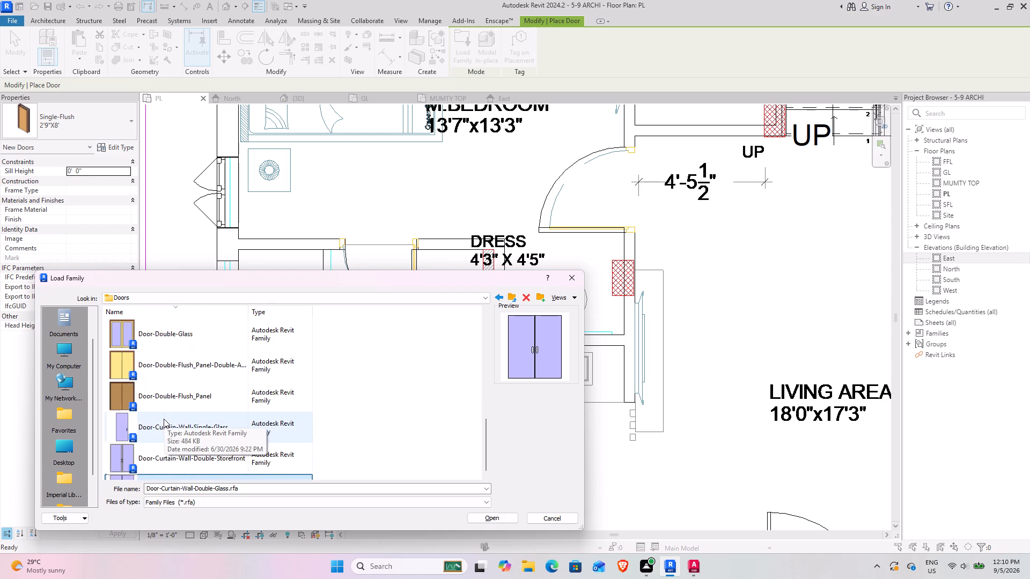
{"action": "left_click", "coordinate": [564, 280]}
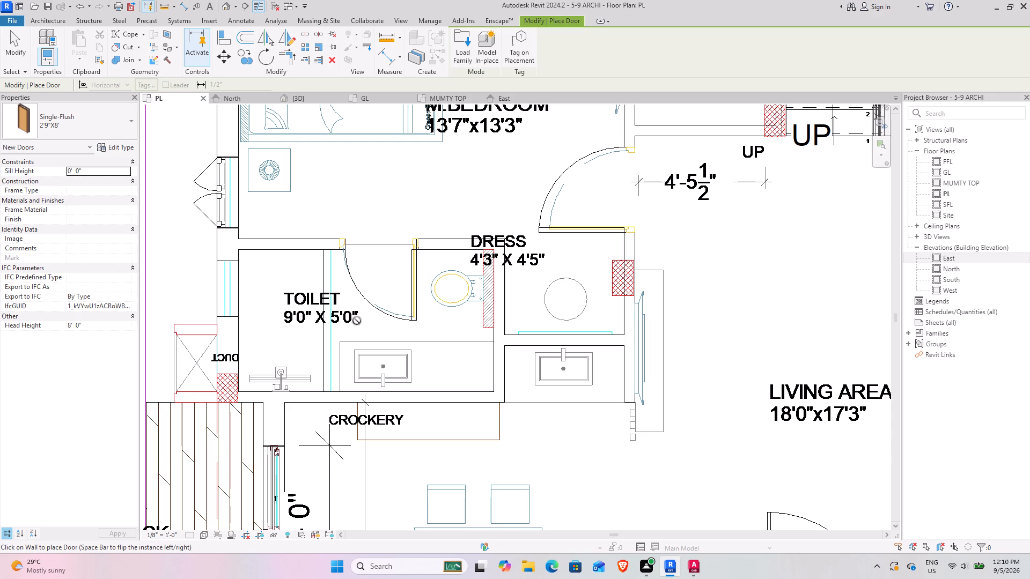
{"action": "key", "text": "Escape"}
{"action": "key", "text": "Escape"}
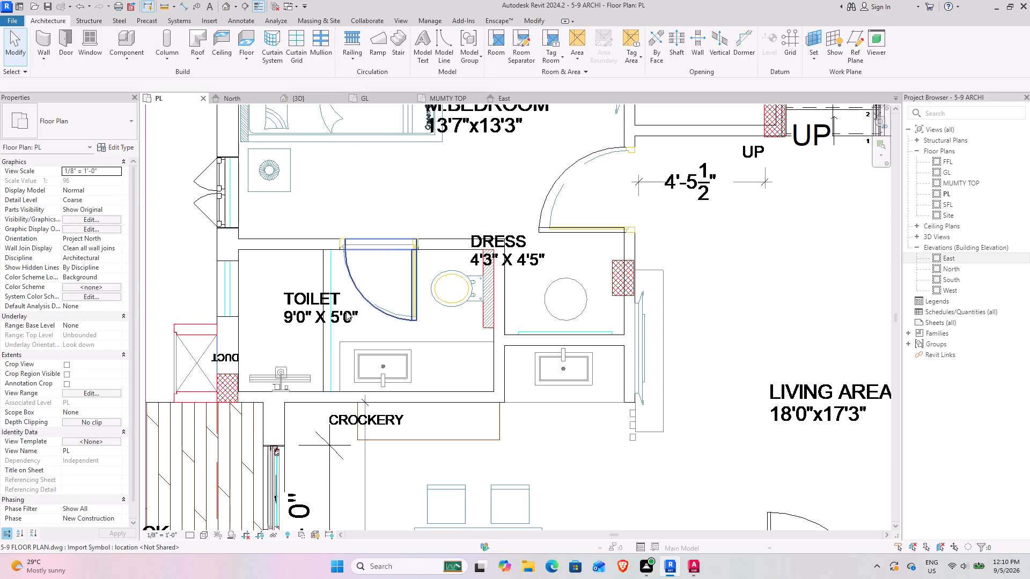
Examine the toilet enclosure and the green stone washbasin counter in the {3D} view.
{"action": "middle_click_drag", "start_coordinate": [348, 310], "coordinate": [299, 289], "text": "shift"}
{"action": "middle_click_drag", "start_coordinate": [306, 294], "coordinate": [400, 333]}
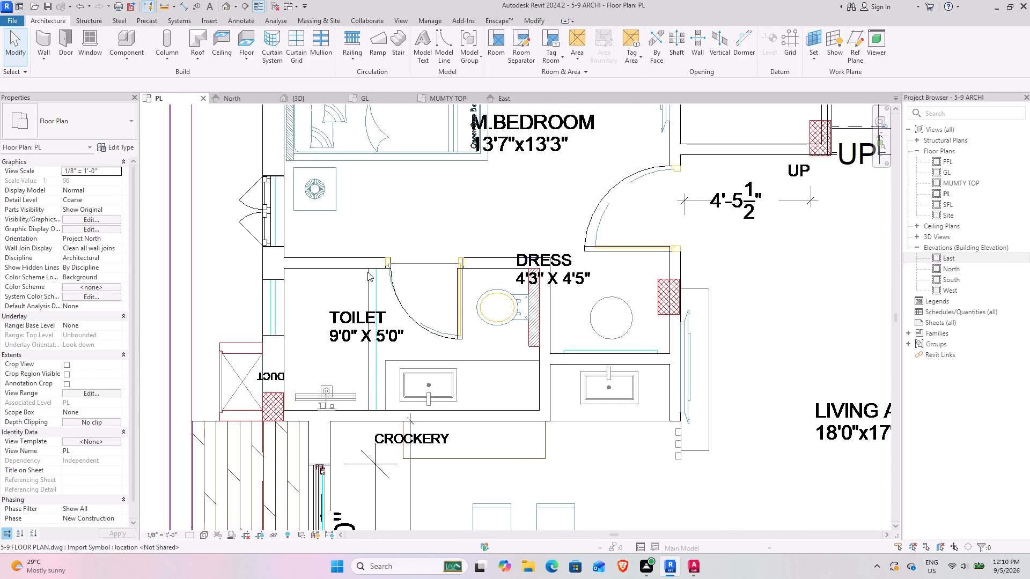
{"action": "left_click", "coordinate": [309, 99]}
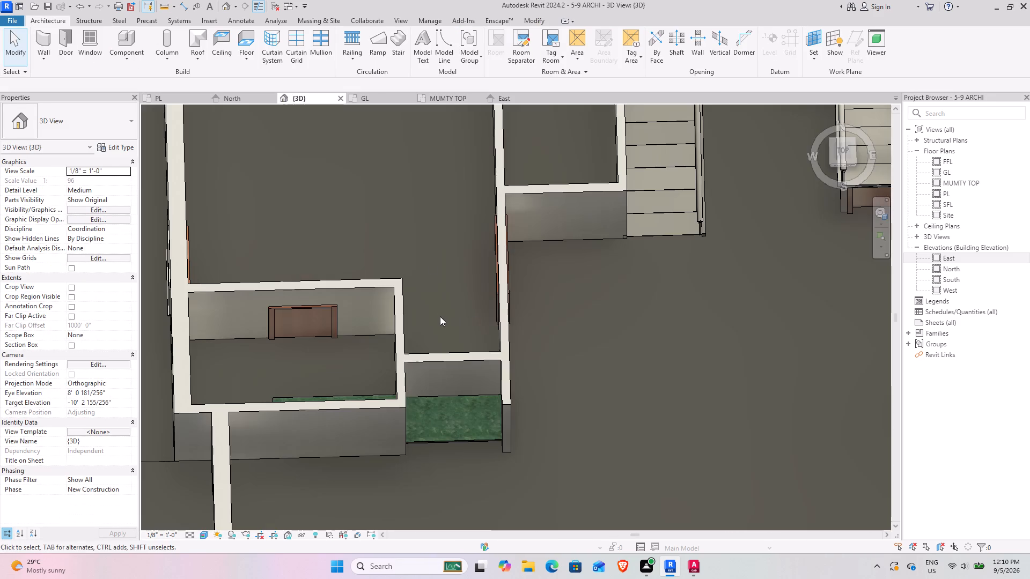
{"action": "middle_click_drag", "start_coordinate": [435, 316], "coordinate": [373, 318], "text": "shift"}
{"action": "middle_click_drag", "start_coordinate": [535, 332], "coordinate": [337, 350]}
{"action": "middle_click_drag", "start_coordinate": [413, 350], "coordinate": [377, 311], "text": "shift"}
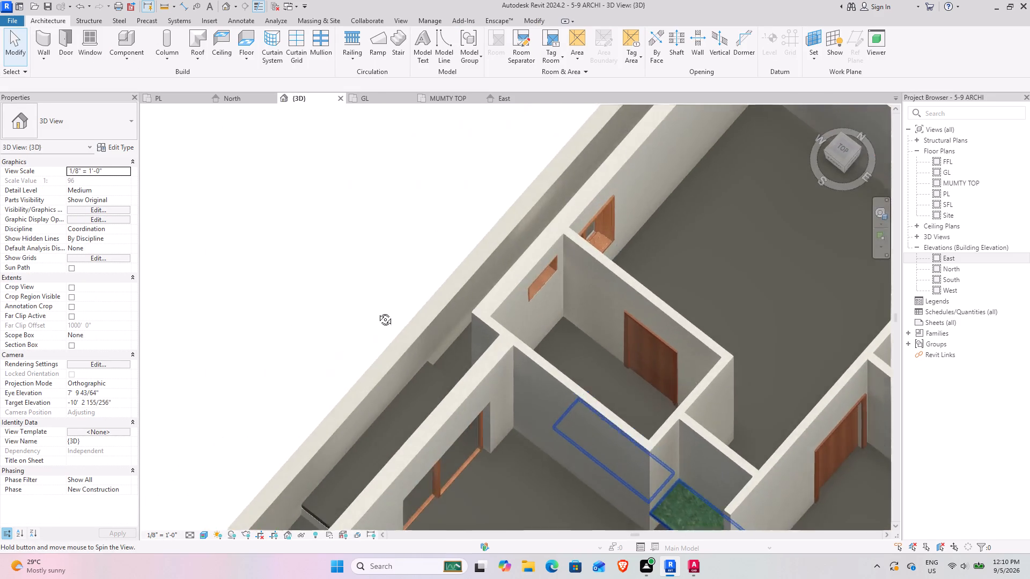
{"action": "middle_click_drag", "start_coordinate": [377, 311], "coordinate": [439, 347], "text": "shift"}
{"action": "middle_click_drag", "start_coordinate": [409, 361], "coordinate": [541, 283]}
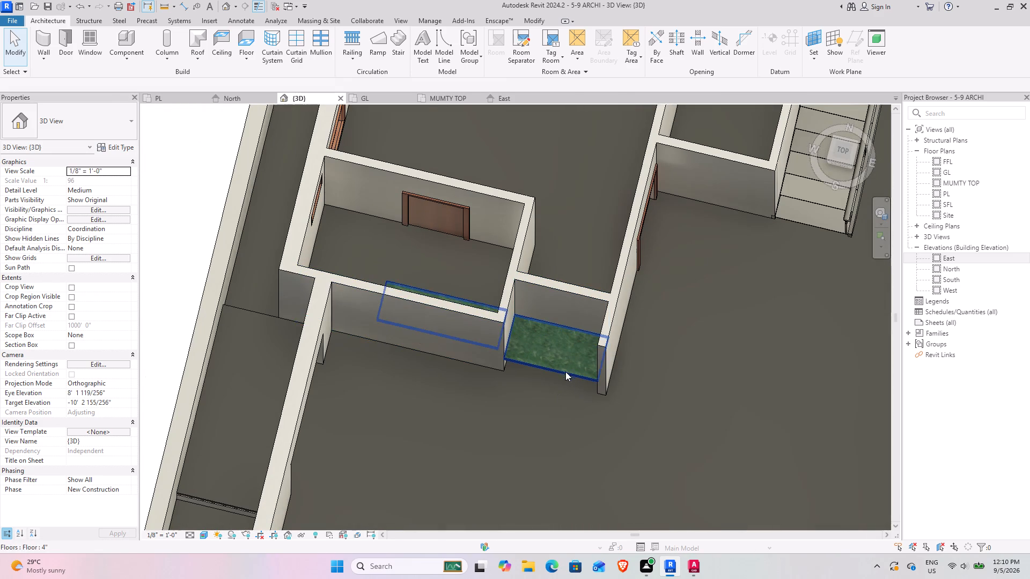
{"action": "scroll", "coordinate": [553, 347], "scroll_direction": "up", "scroll_amount": 12}
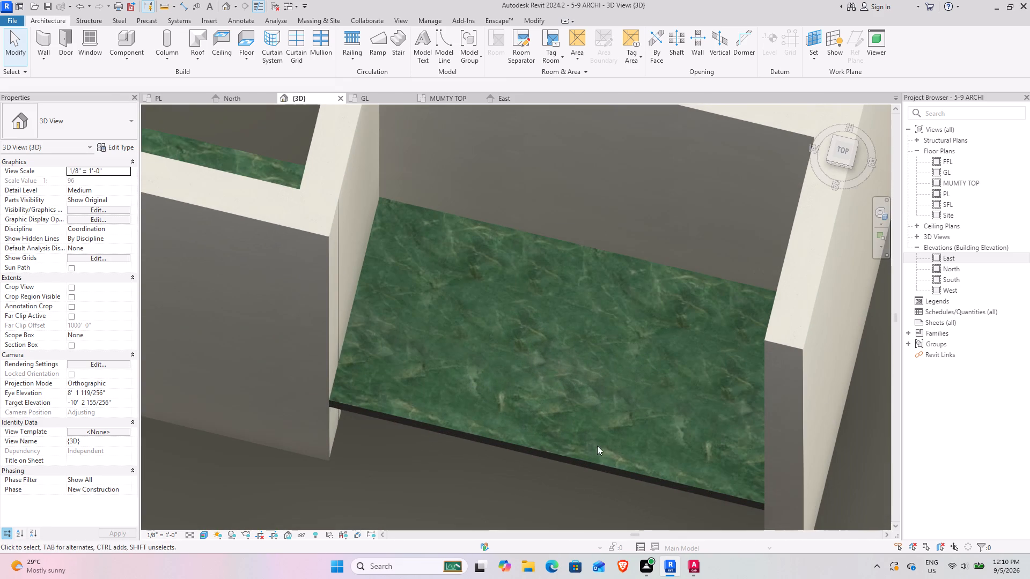
{"action": "scroll", "coordinate": [514, 340], "scroll_direction": "down", "scroll_amount": 9}
{"action": "middle_click_drag", "start_coordinate": [510, 332], "coordinate": [547, 452]}
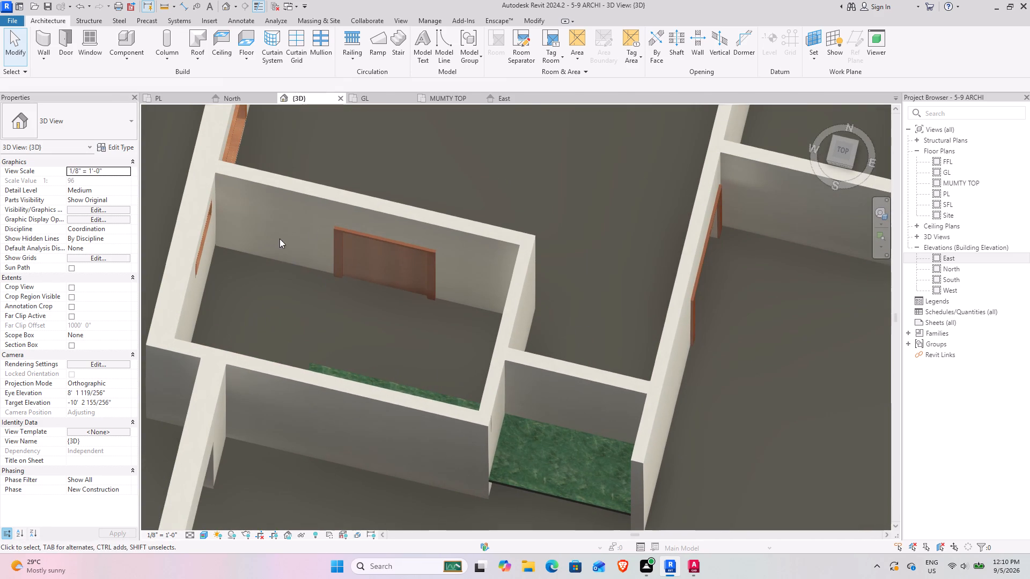
On the PL floor plan, draw an 11'-high Curtain Wall 1 across the toilet along the glass partition line, between the enclosing walls.
{"action": "left_click", "coordinate": [166, 94]}
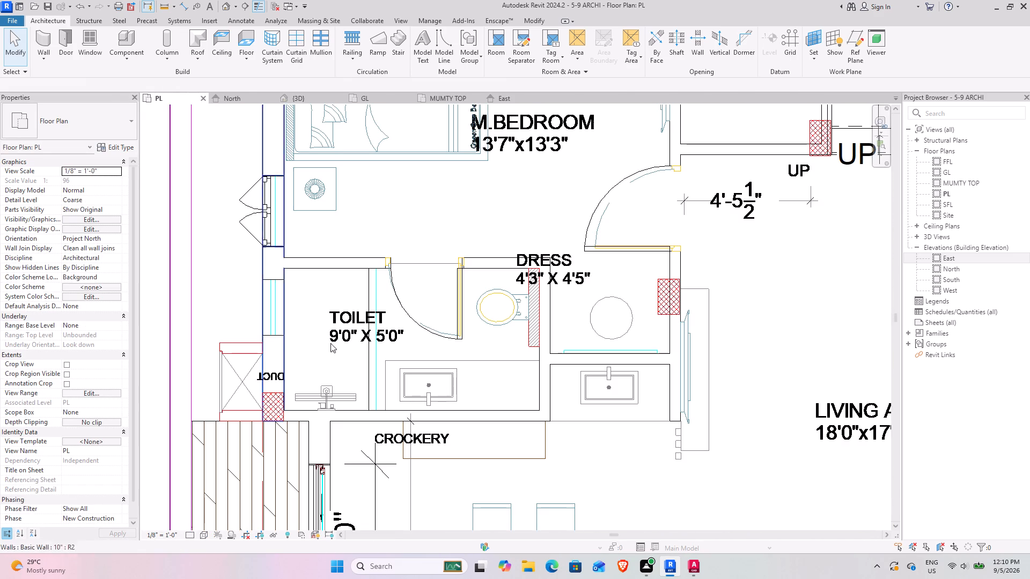
{"action": "scroll", "coordinate": [330, 338], "scroll_direction": "up", "scroll_amount": 3}
{"action": "middle_click_drag", "start_coordinate": [398, 338], "coordinate": [287, 352]}
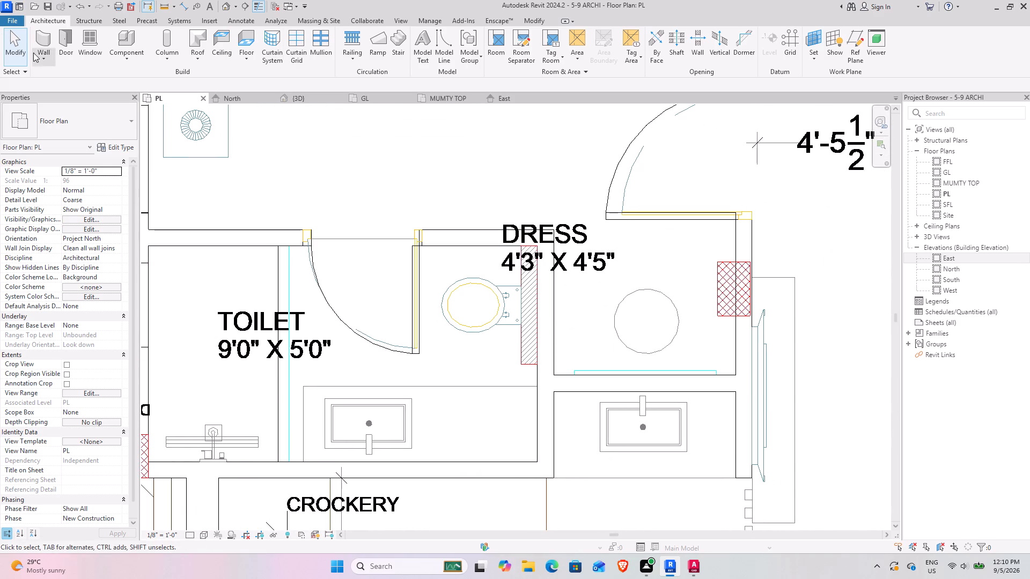
{"action": "left_click", "coordinate": [41, 40]}
{"action": "left_click", "coordinate": [69, 132]}
{"action": "scroll", "coordinate": [56, 272], "scroll_direction": "down", "scroll_amount": 4}
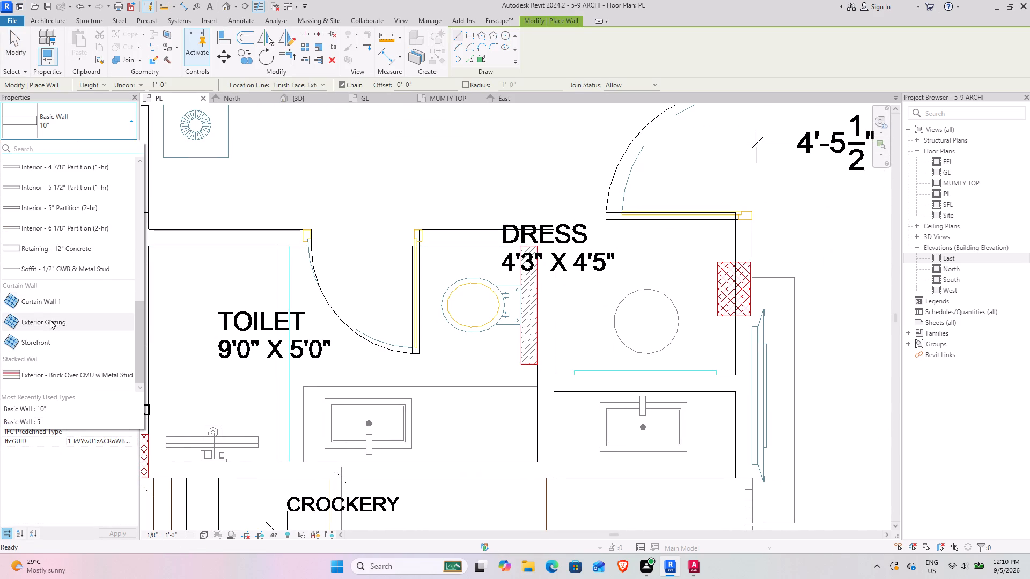
{"action": "left_click", "coordinate": [62, 300]}
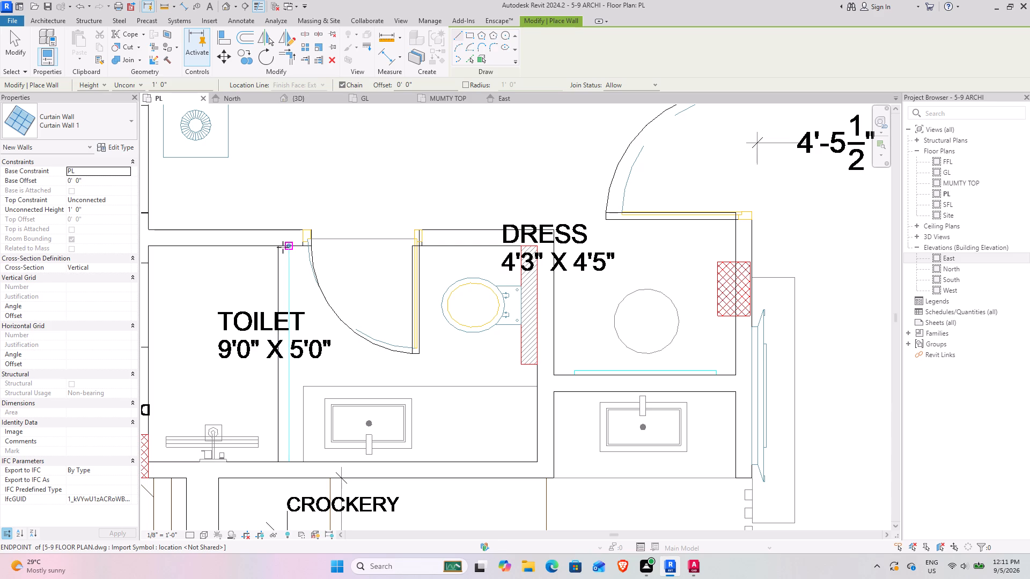
{"action": "scroll", "coordinate": [283, 247], "scroll_direction": "up", "scroll_amount": 7}
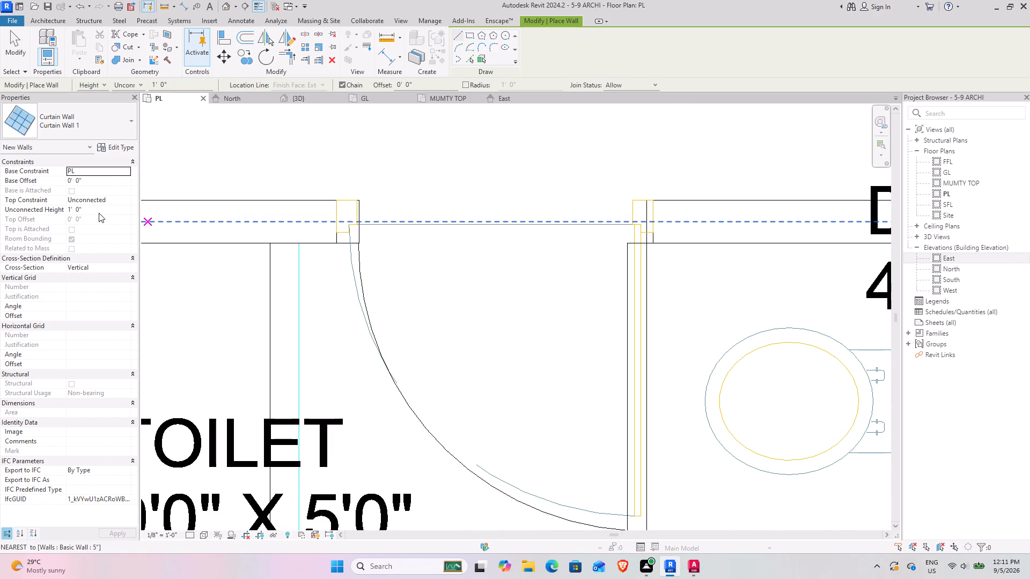
{"action": "left_click", "coordinate": [103, 209]}
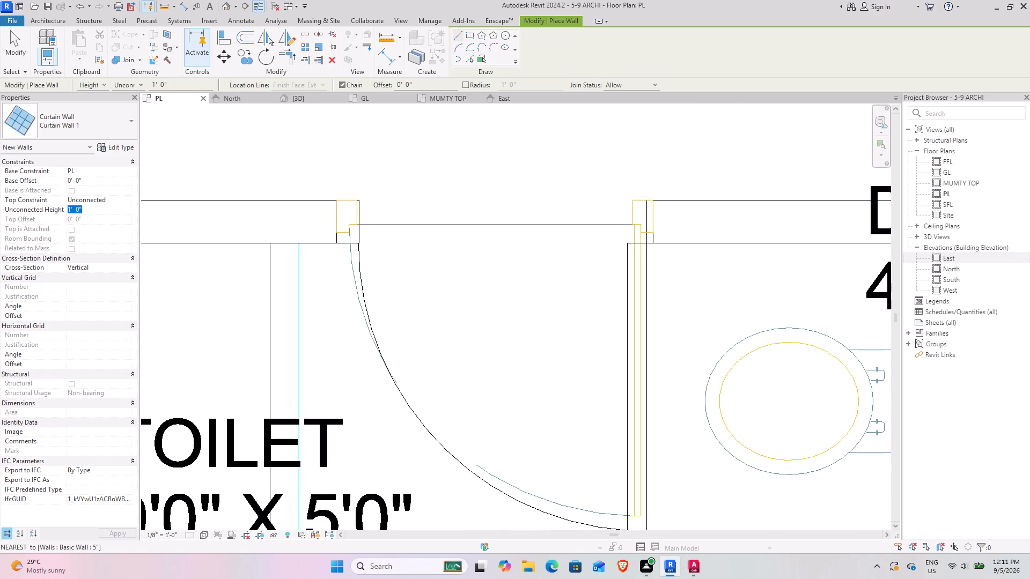
{"action": "type", "text": "11'"}
{"action": "key", "text": "Return"}
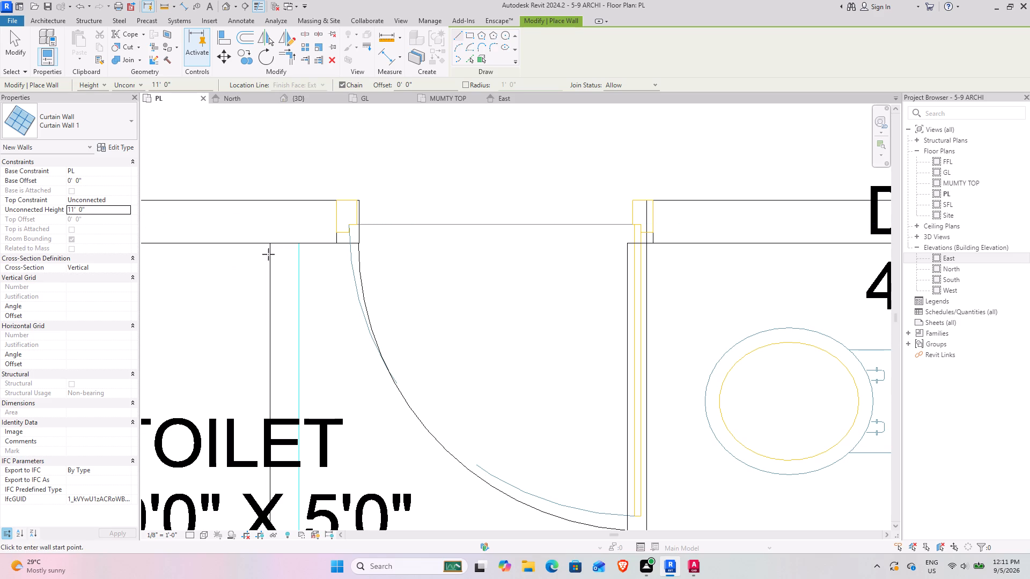
{"action": "left_click", "coordinate": [285, 241]}
{"action": "scroll", "coordinate": [291, 412], "scroll_direction": "down", "scroll_amount": 4}
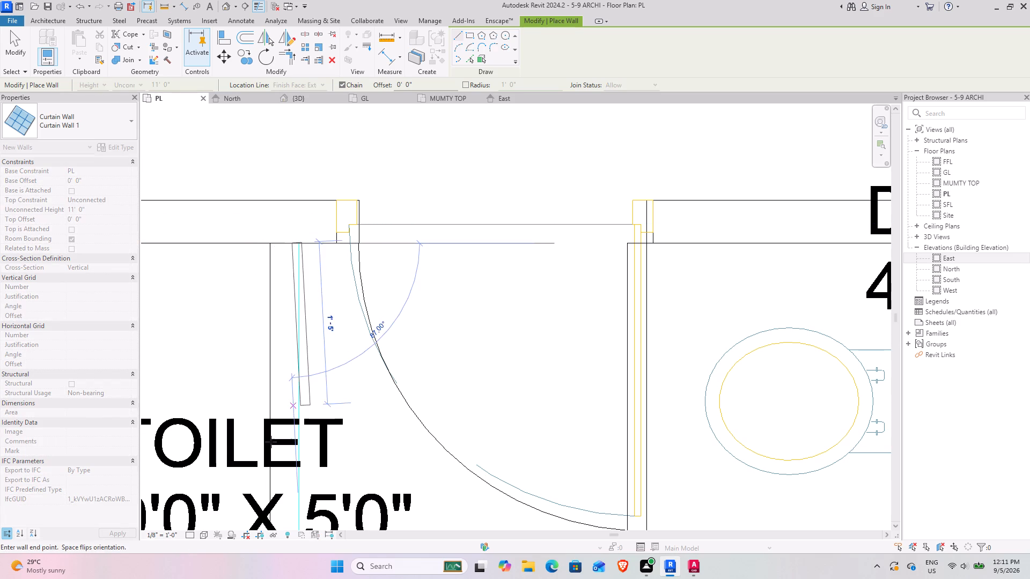
{"action": "middle_click_drag", "start_coordinate": [279, 480], "coordinate": [298, 246]}
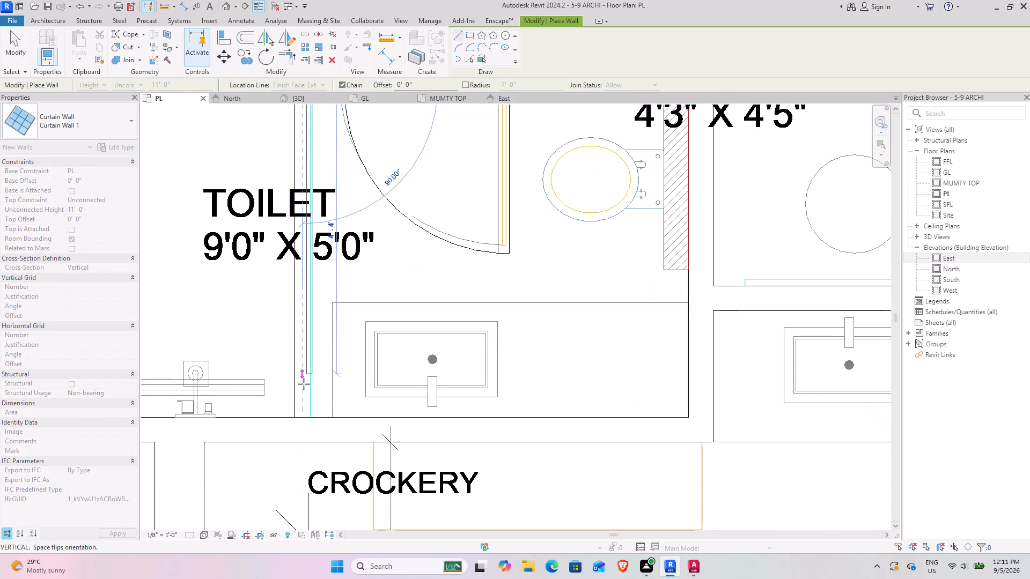
{"action": "left_click", "coordinate": [301, 419]}
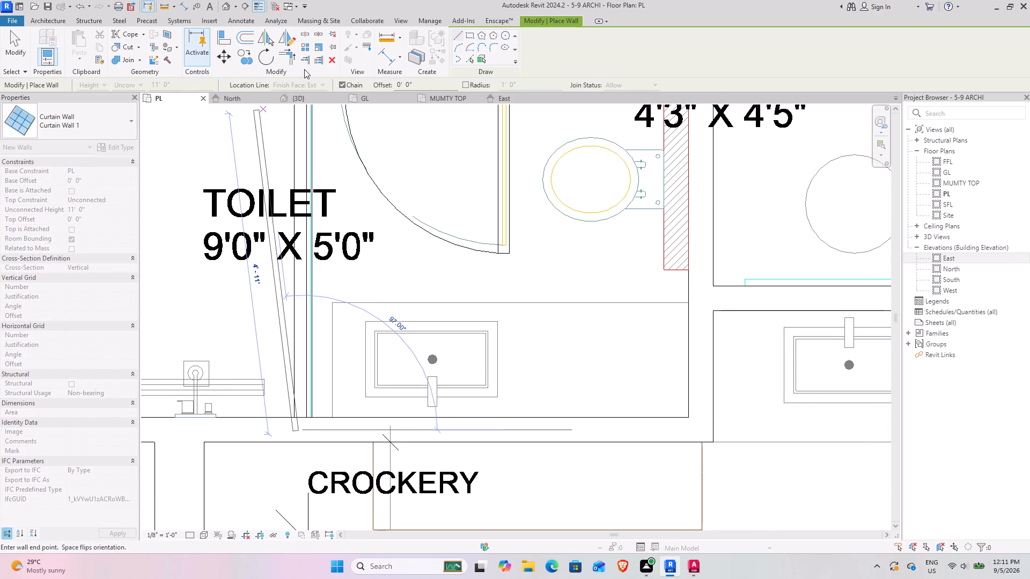
{"action": "left_click", "coordinate": [19, 45]}
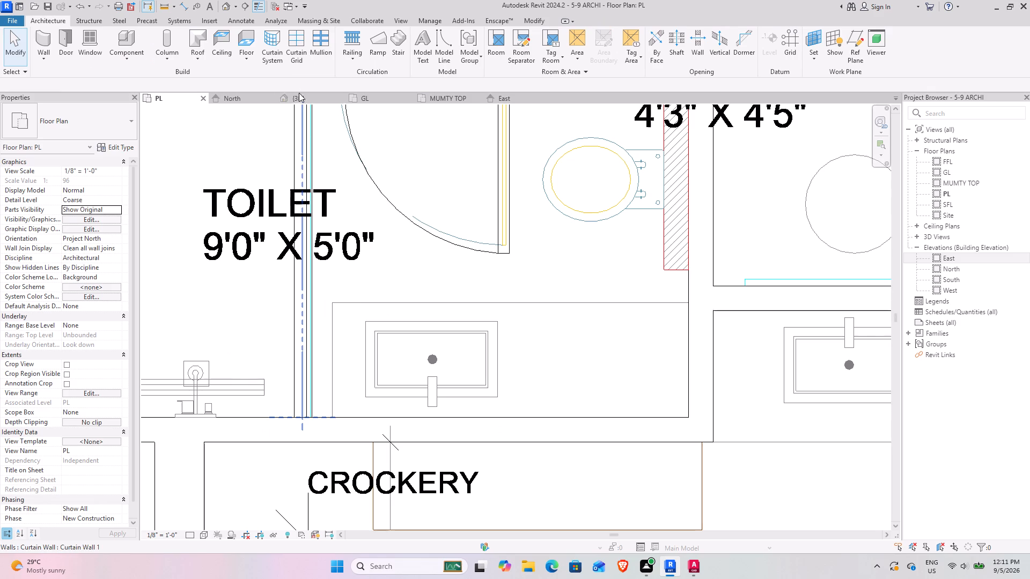
In the {3D} view, place a horizontal curtain grid line on the toilet partition, 7'-0" above its base and 4'-0" below its top.
{"action": "left_click", "coordinate": [298, 95]}
{"action": "middle_click_drag", "start_coordinate": [399, 303], "coordinate": [333, 261], "text": "shift"}
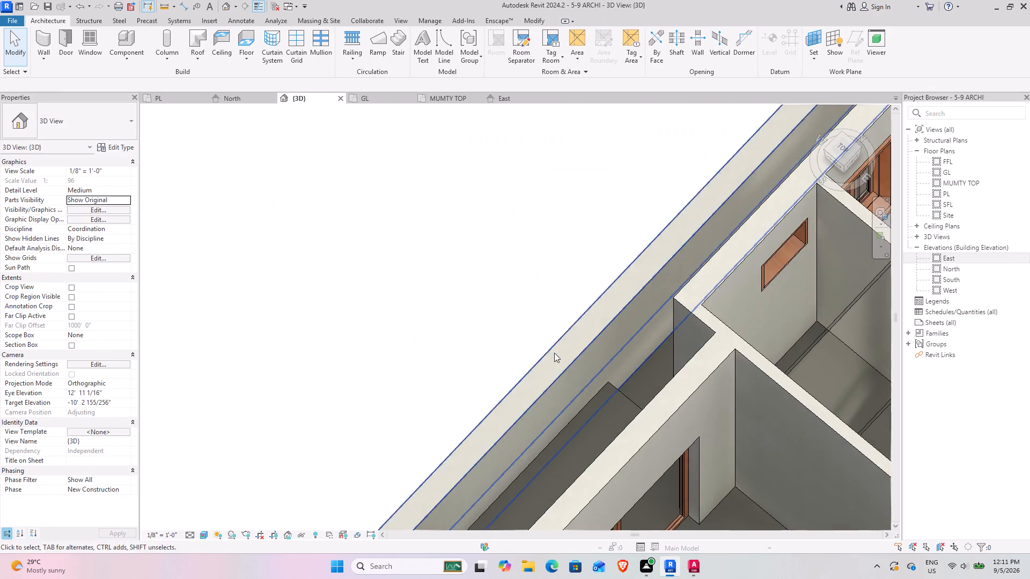
{"action": "middle_click_drag", "start_coordinate": [544, 348], "coordinate": [89, 152]}
{"action": "middle_click_drag", "start_coordinate": [382, 195], "coordinate": [363, 155], "text": "shift"}
{"action": "middle_click_drag", "start_coordinate": [472, 264], "coordinate": [297, 181]}
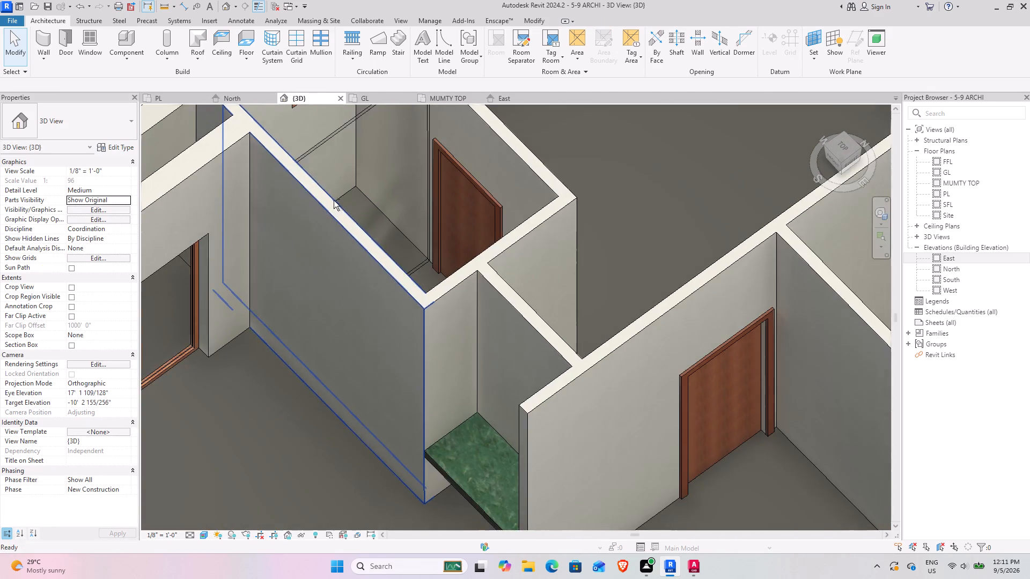
{"action": "middle_click_drag", "start_coordinate": [333, 199], "coordinate": [299, 182], "text": "shift"}
{"action": "middle_click_drag", "start_coordinate": [539, 293], "coordinate": [351, 264]}
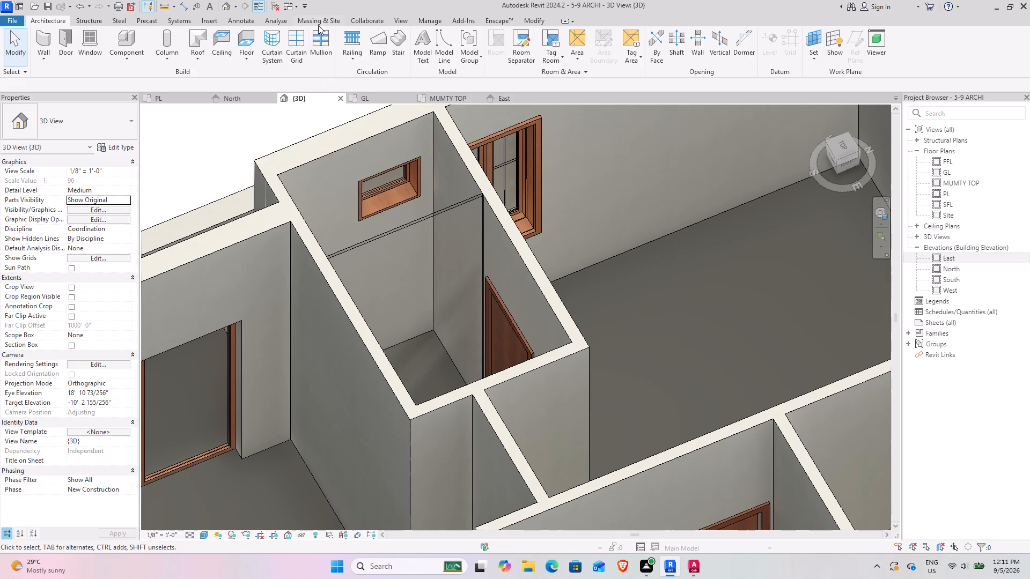
{"action": "left_click", "coordinate": [300, 40]}
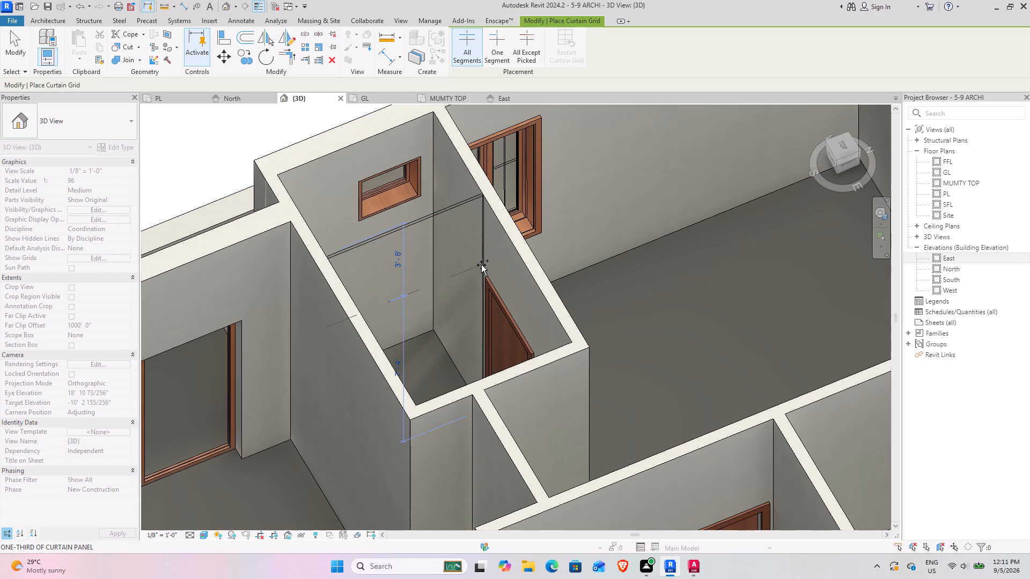
{"action": "middle_click_drag", "start_coordinate": [481, 265], "coordinate": [488, 264], "text": "shift"}
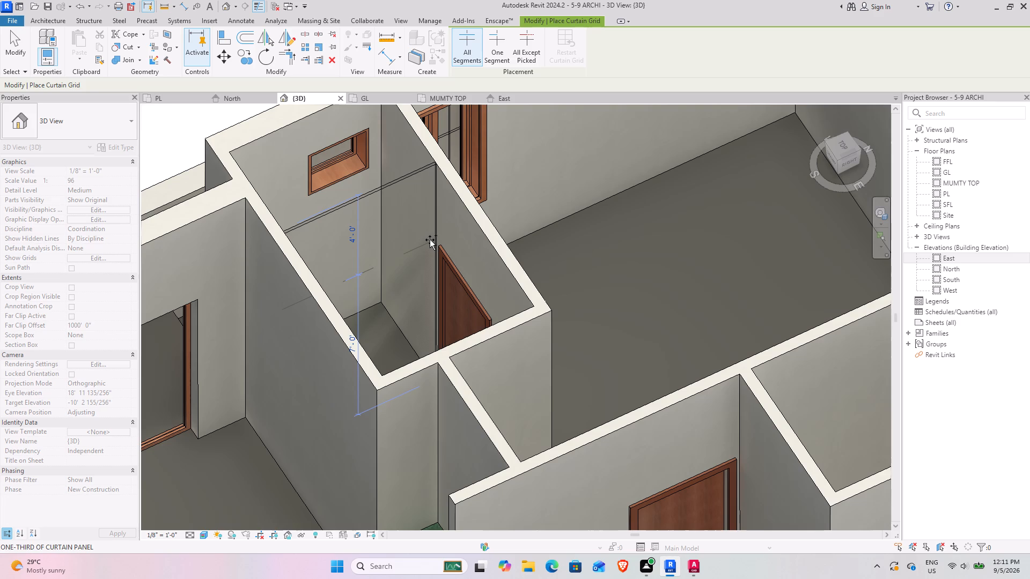
{"action": "left_click", "coordinate": [430, 240]}
Add a vertical curtain grid line at the middle of the toilet partition, 2'-6" from each end.
{"action": "middle_click_drag", "start_coordinate": [387, 298], "coordinate": [387, 285], "text": "shift"}
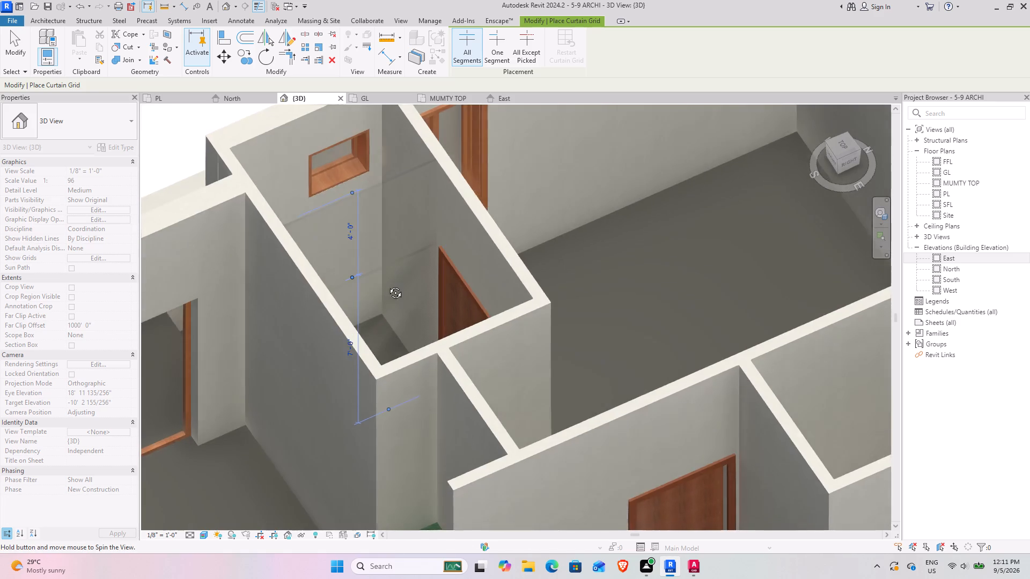
{"action": "middle_click_drag", "start_coordinate": [387, 285], "coordinate": [323, 274], "text": "shift"}
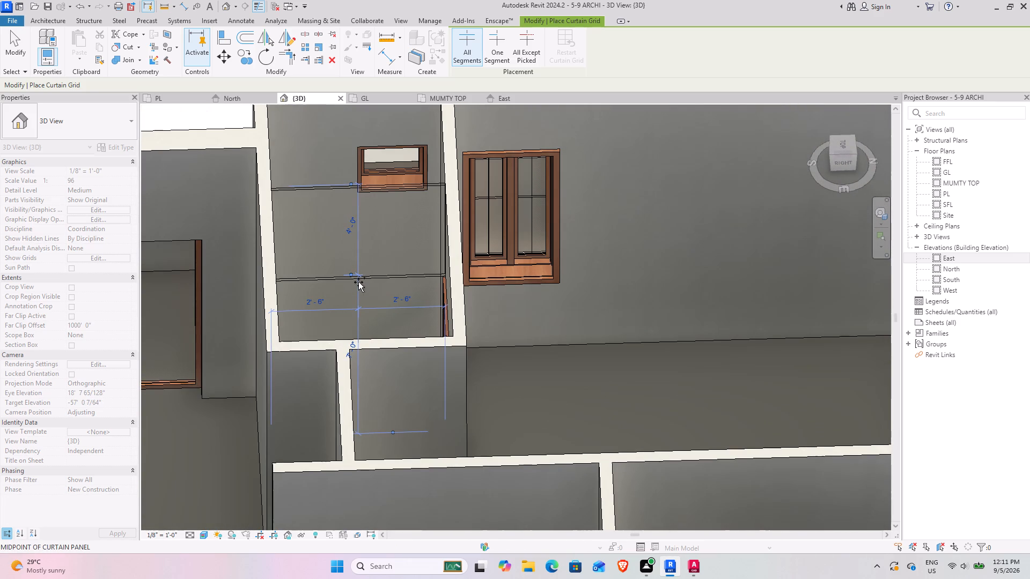
{"action": "left_click", "coordinate": [360, 278]}
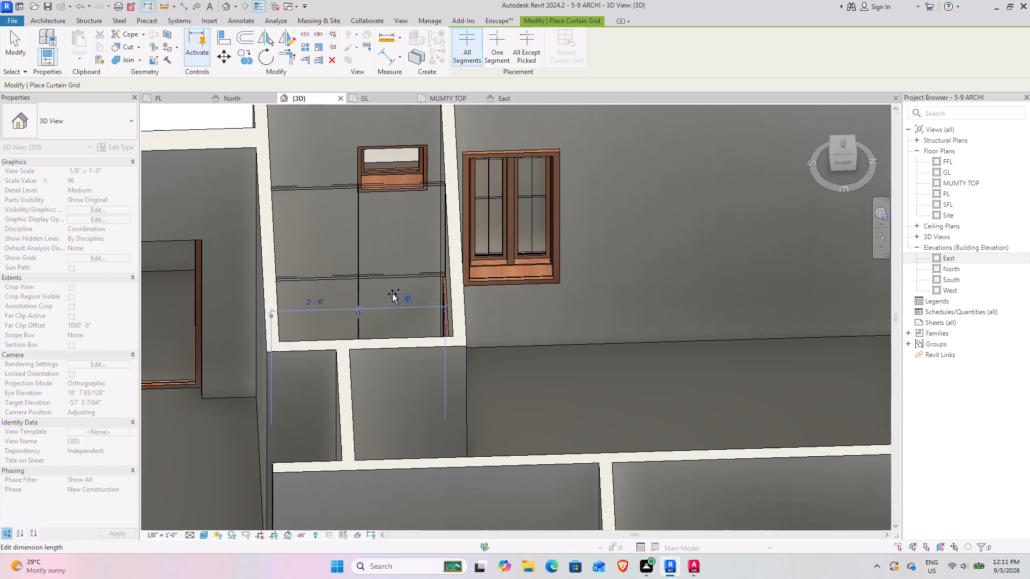
{"action": "middle_click_drag", "start_coordinate": [389, 292], "coordinate": [380, 287], "text": "shift"}
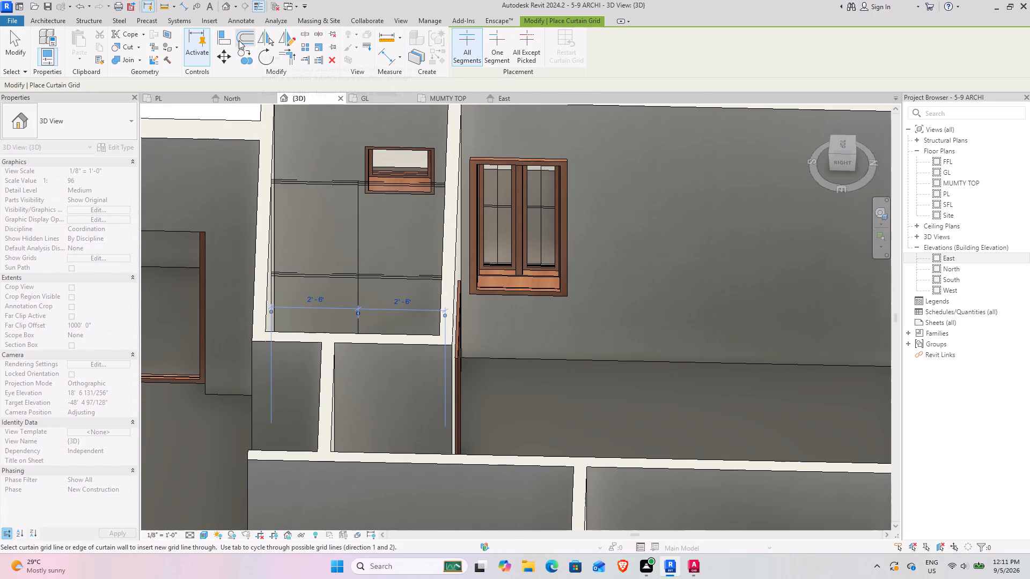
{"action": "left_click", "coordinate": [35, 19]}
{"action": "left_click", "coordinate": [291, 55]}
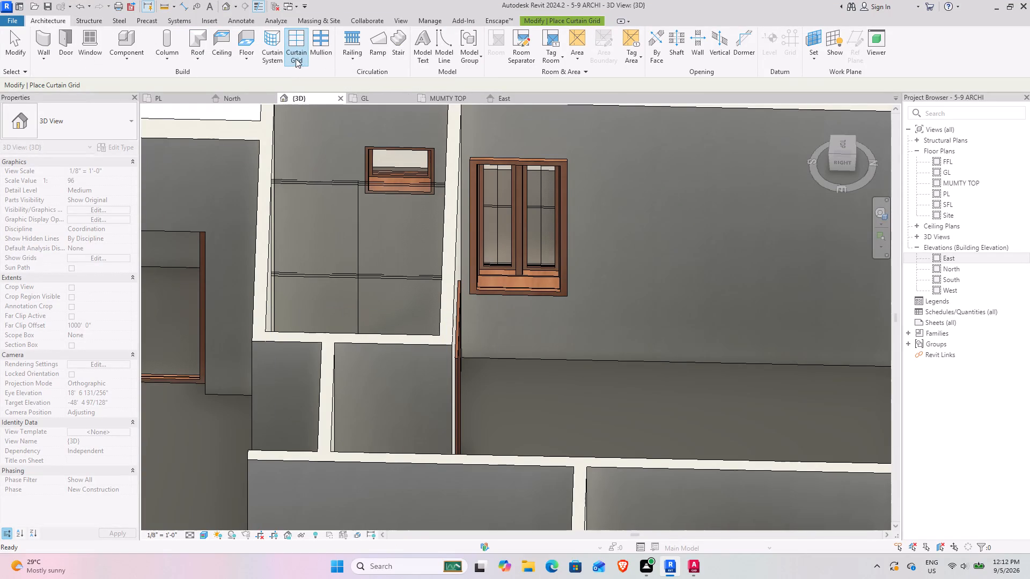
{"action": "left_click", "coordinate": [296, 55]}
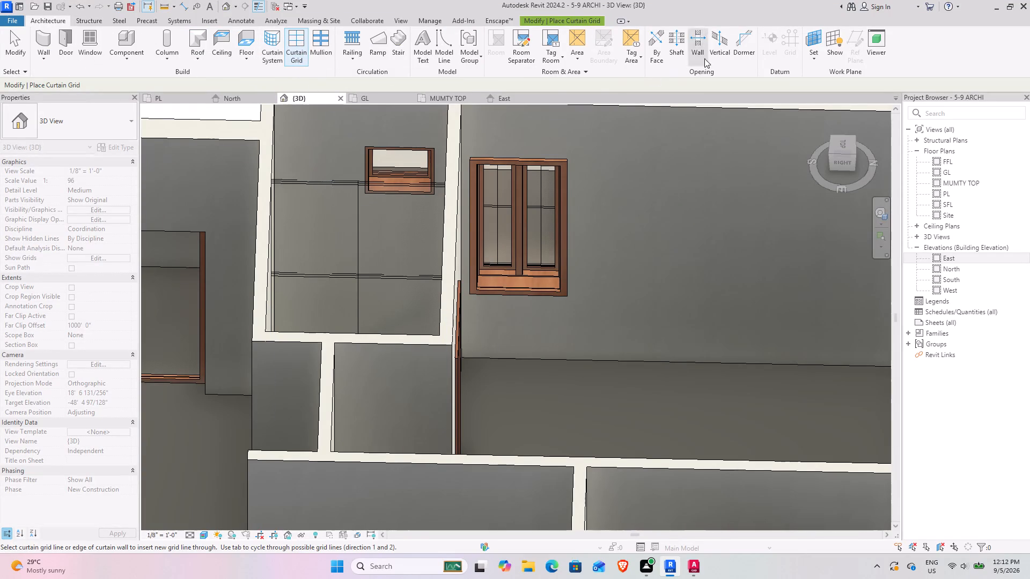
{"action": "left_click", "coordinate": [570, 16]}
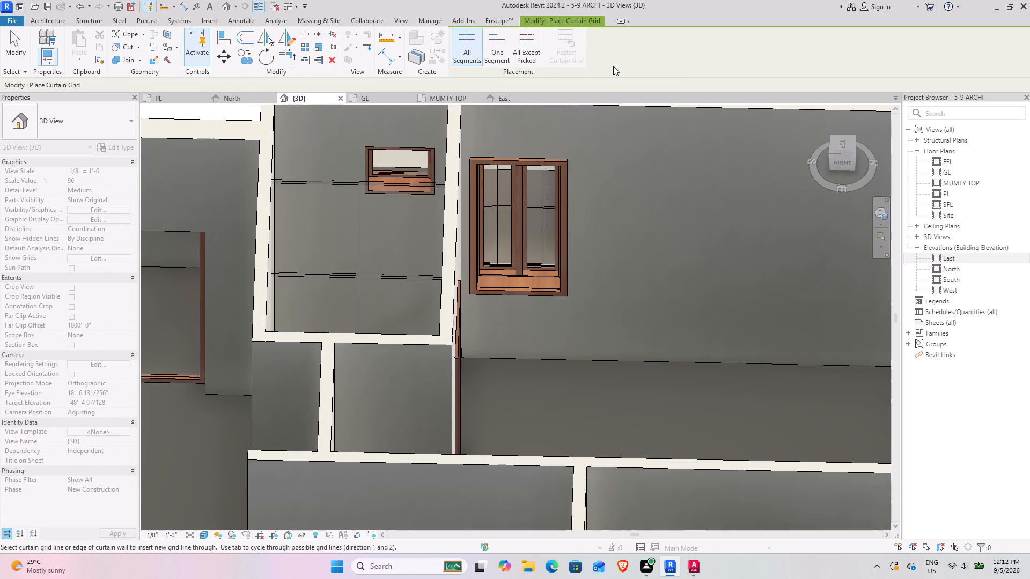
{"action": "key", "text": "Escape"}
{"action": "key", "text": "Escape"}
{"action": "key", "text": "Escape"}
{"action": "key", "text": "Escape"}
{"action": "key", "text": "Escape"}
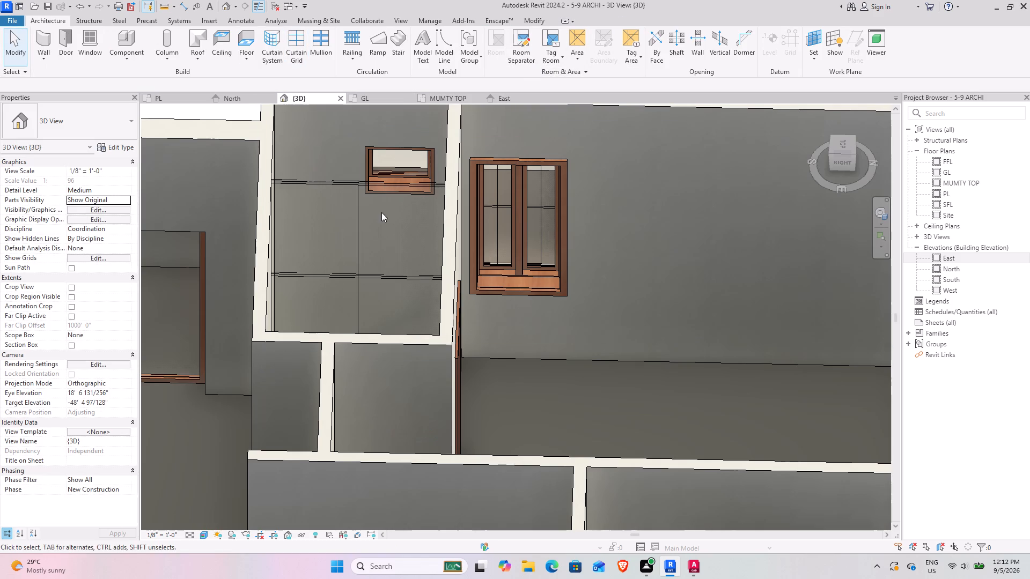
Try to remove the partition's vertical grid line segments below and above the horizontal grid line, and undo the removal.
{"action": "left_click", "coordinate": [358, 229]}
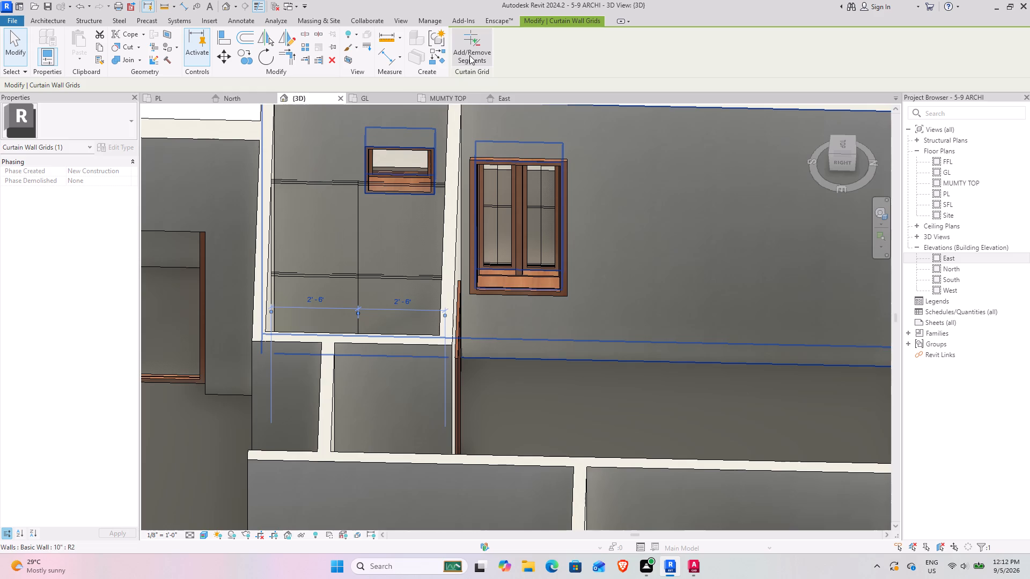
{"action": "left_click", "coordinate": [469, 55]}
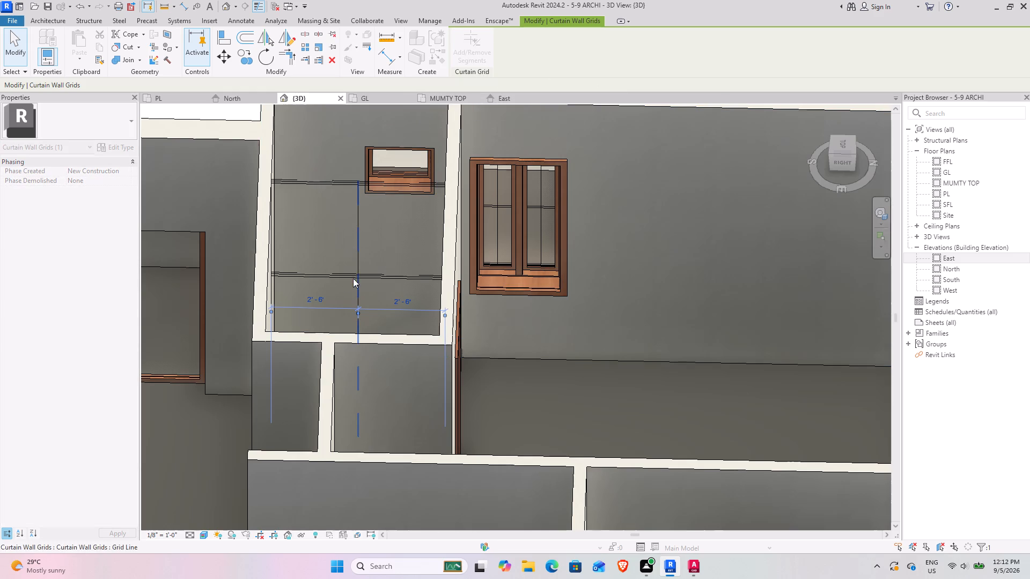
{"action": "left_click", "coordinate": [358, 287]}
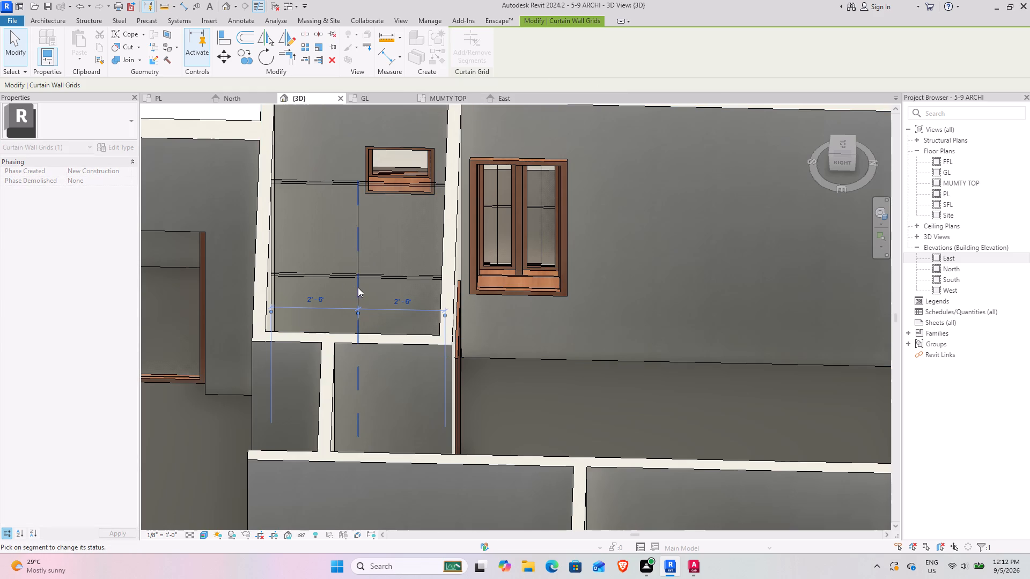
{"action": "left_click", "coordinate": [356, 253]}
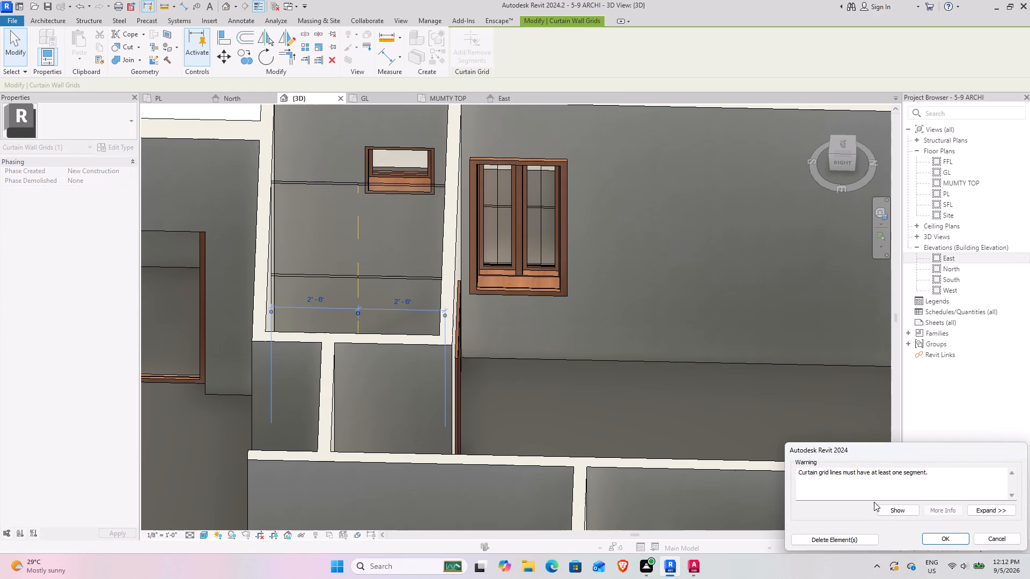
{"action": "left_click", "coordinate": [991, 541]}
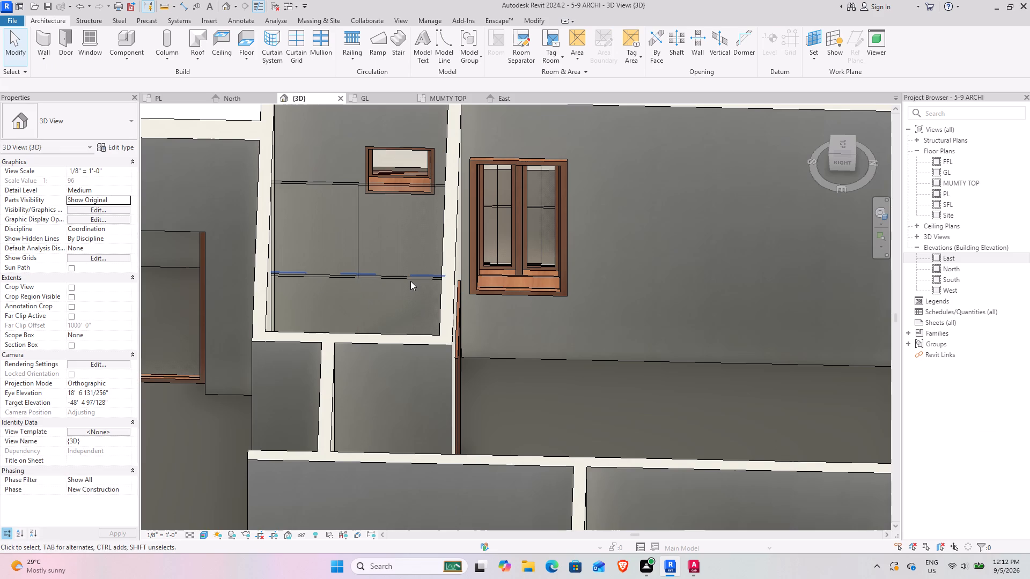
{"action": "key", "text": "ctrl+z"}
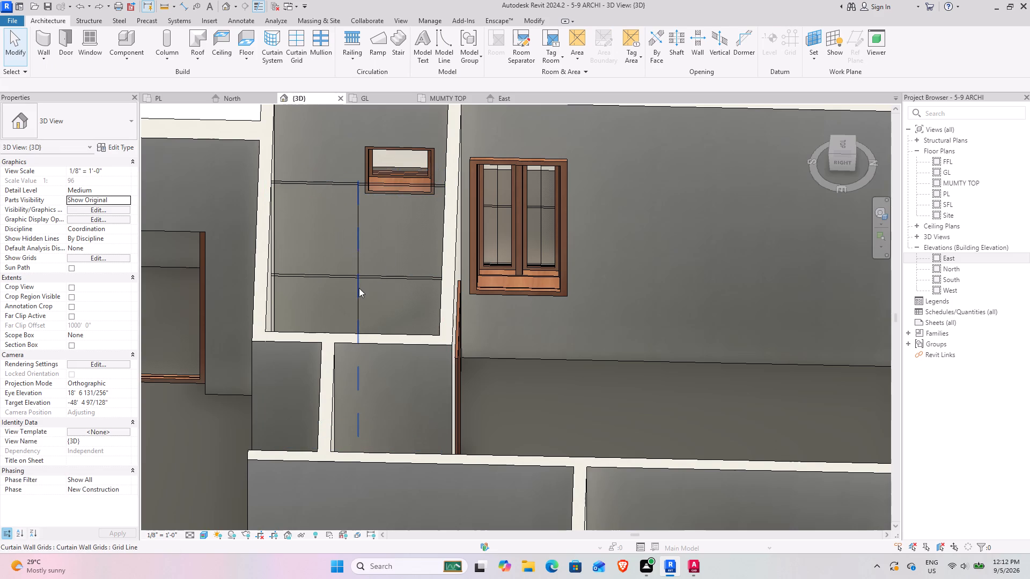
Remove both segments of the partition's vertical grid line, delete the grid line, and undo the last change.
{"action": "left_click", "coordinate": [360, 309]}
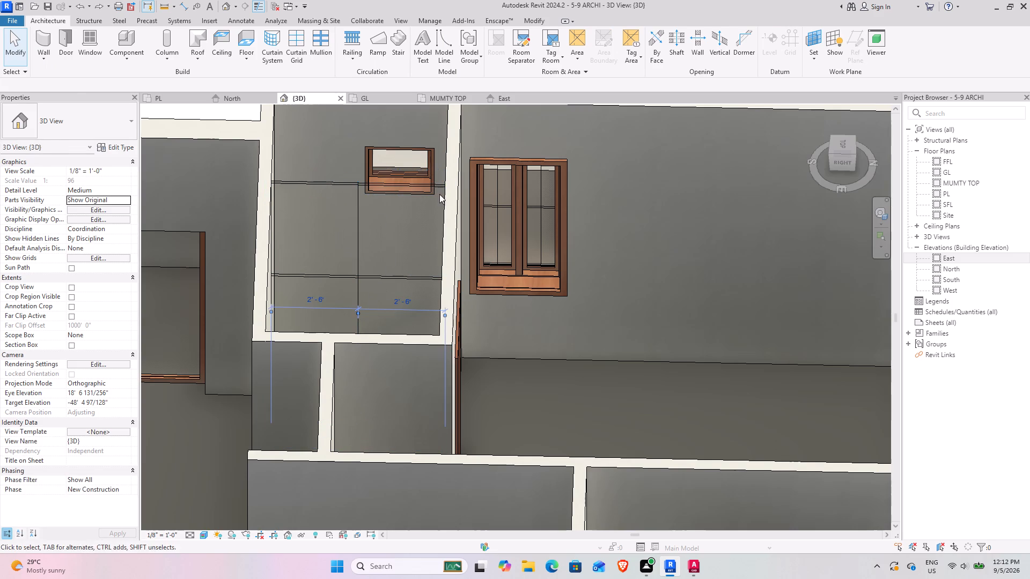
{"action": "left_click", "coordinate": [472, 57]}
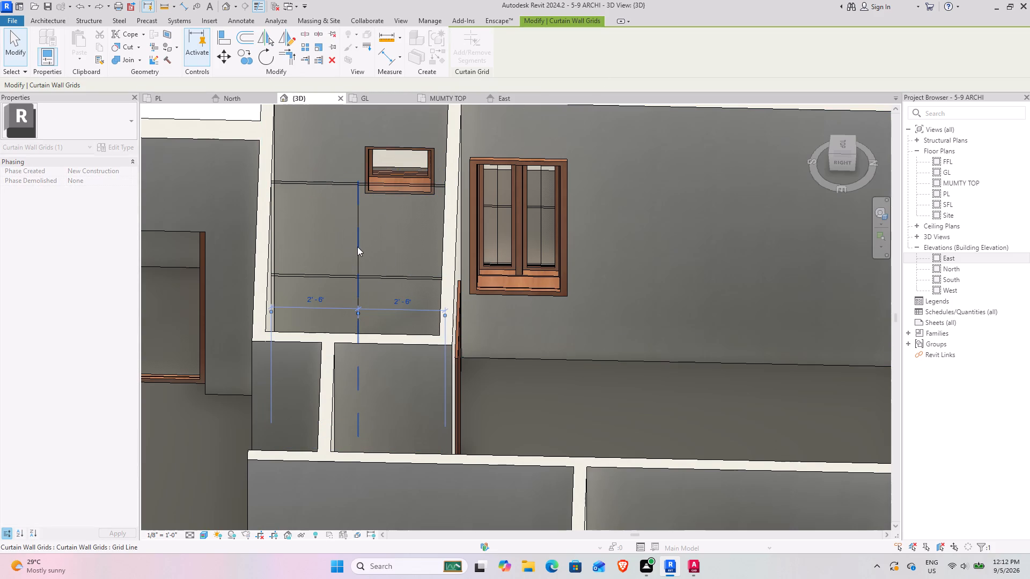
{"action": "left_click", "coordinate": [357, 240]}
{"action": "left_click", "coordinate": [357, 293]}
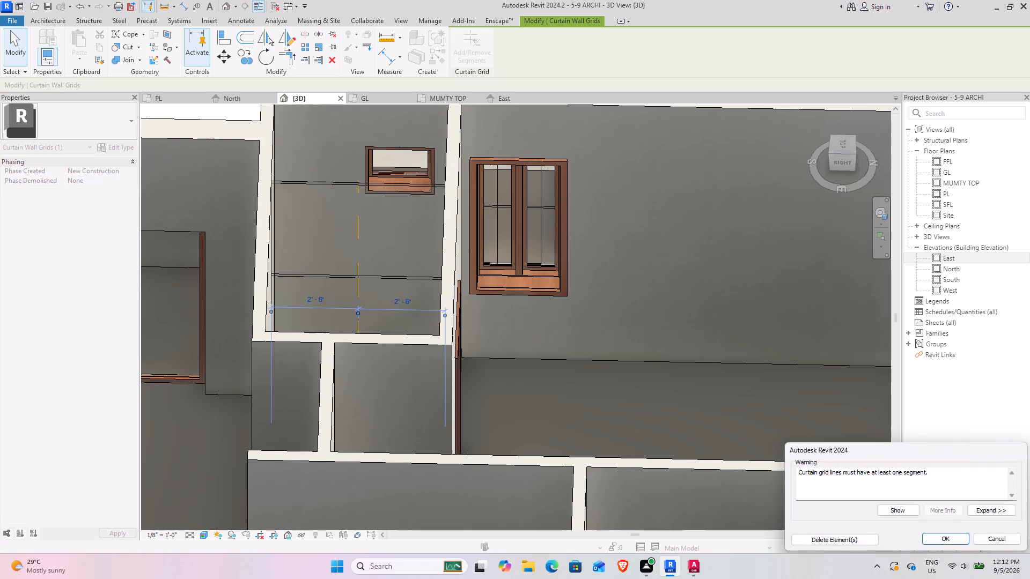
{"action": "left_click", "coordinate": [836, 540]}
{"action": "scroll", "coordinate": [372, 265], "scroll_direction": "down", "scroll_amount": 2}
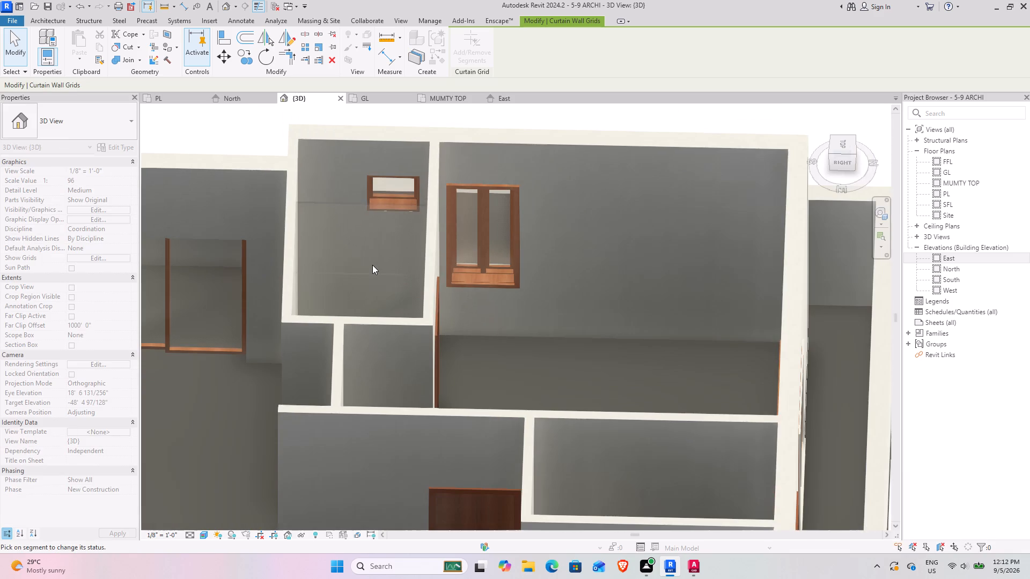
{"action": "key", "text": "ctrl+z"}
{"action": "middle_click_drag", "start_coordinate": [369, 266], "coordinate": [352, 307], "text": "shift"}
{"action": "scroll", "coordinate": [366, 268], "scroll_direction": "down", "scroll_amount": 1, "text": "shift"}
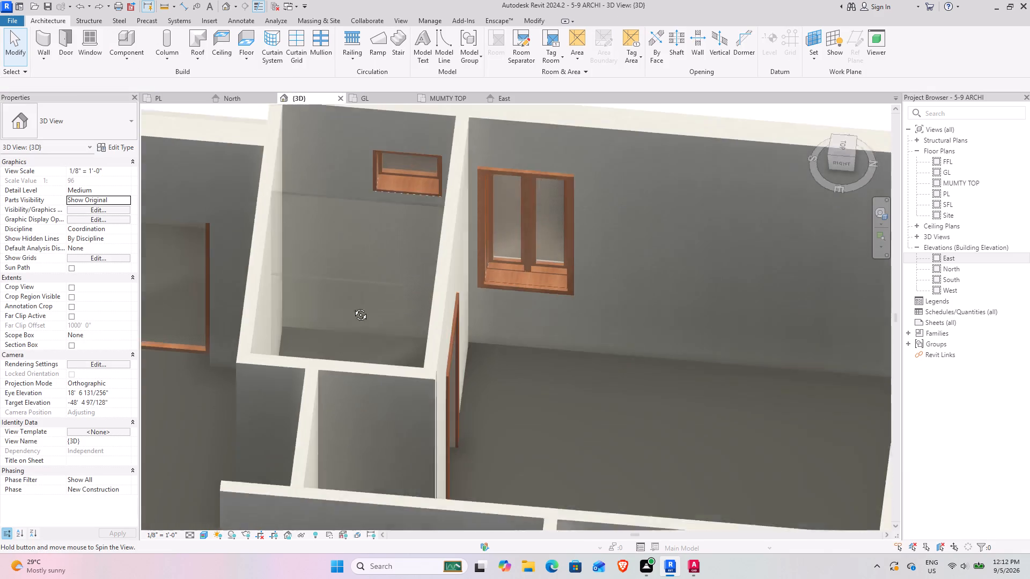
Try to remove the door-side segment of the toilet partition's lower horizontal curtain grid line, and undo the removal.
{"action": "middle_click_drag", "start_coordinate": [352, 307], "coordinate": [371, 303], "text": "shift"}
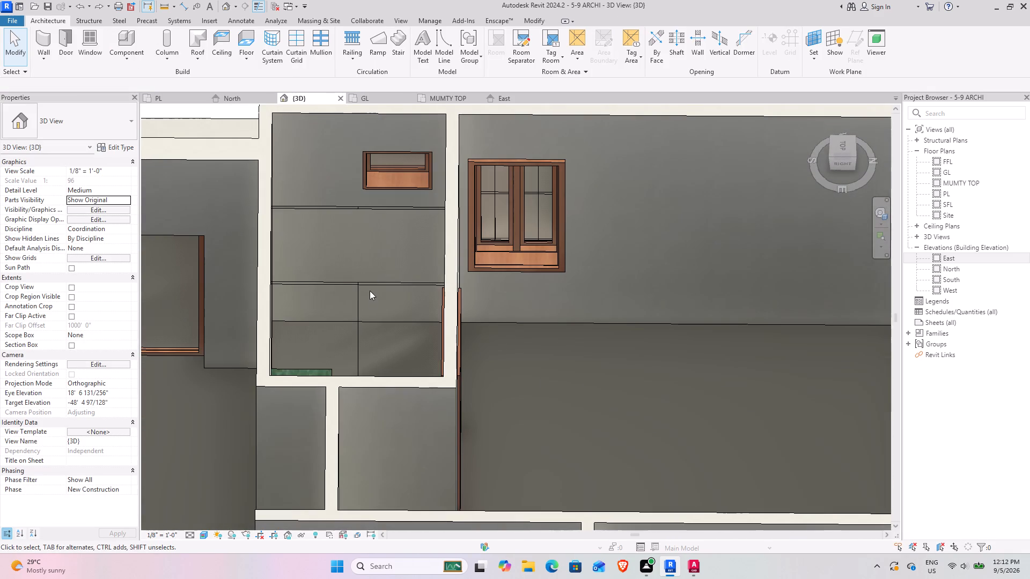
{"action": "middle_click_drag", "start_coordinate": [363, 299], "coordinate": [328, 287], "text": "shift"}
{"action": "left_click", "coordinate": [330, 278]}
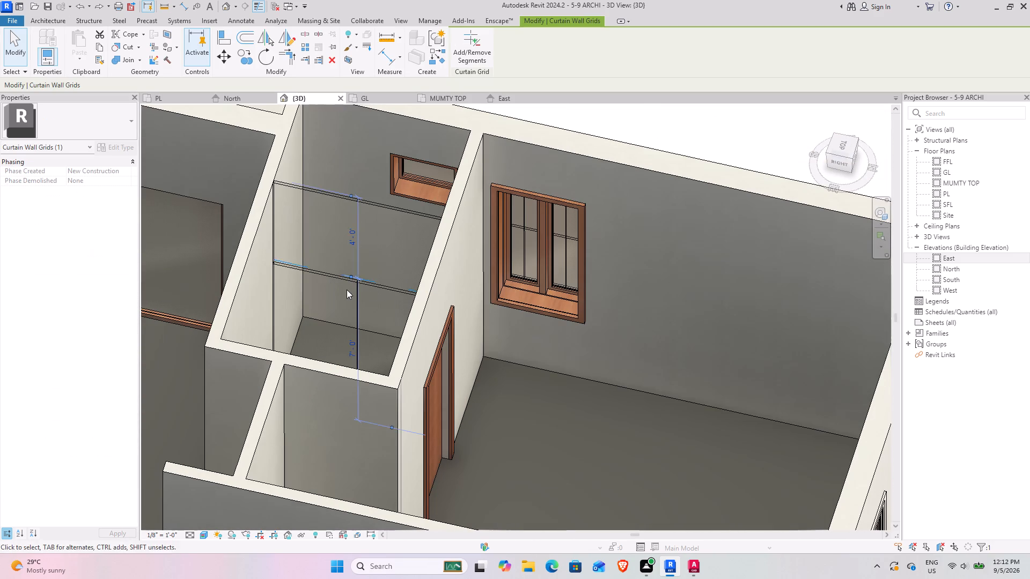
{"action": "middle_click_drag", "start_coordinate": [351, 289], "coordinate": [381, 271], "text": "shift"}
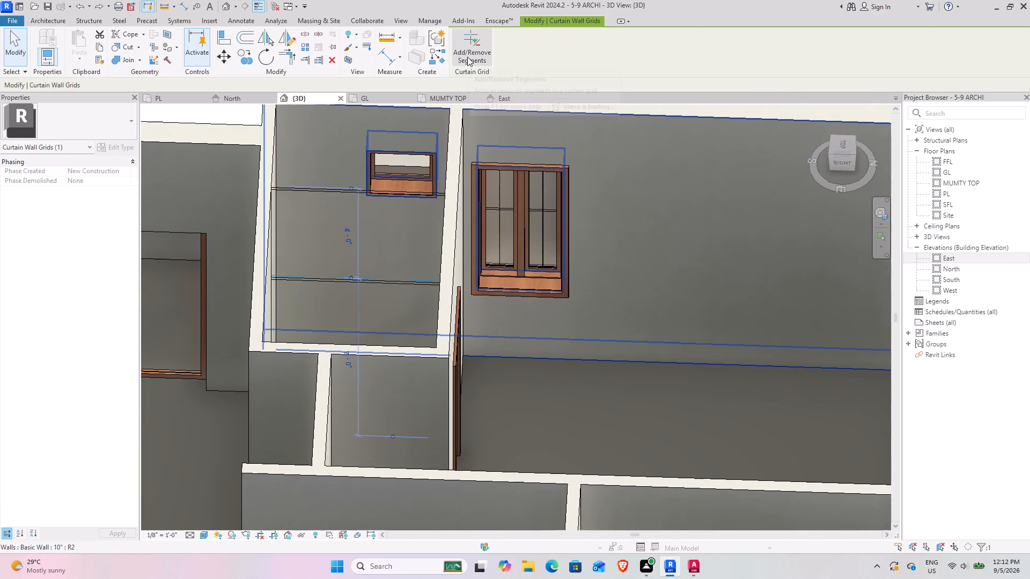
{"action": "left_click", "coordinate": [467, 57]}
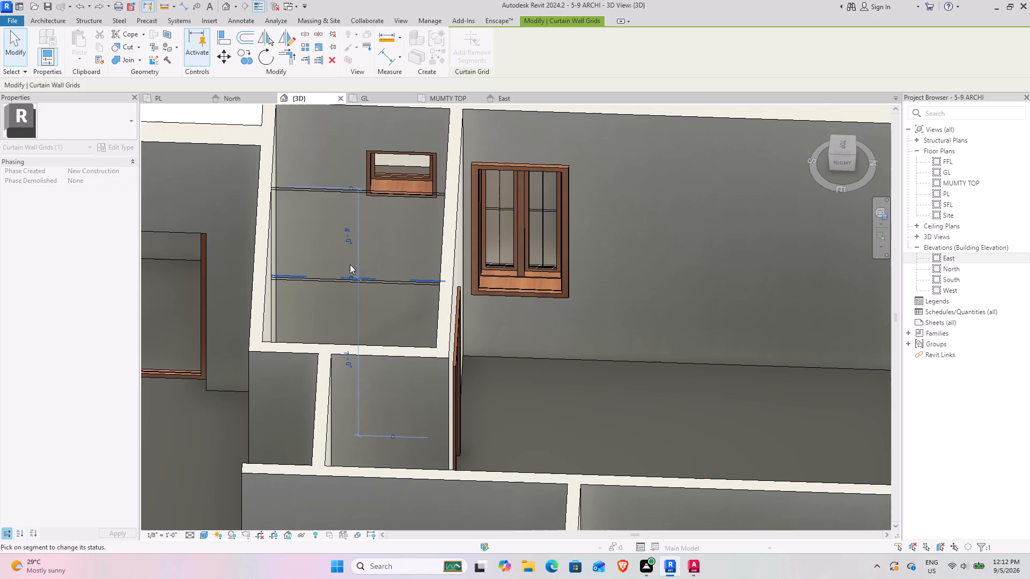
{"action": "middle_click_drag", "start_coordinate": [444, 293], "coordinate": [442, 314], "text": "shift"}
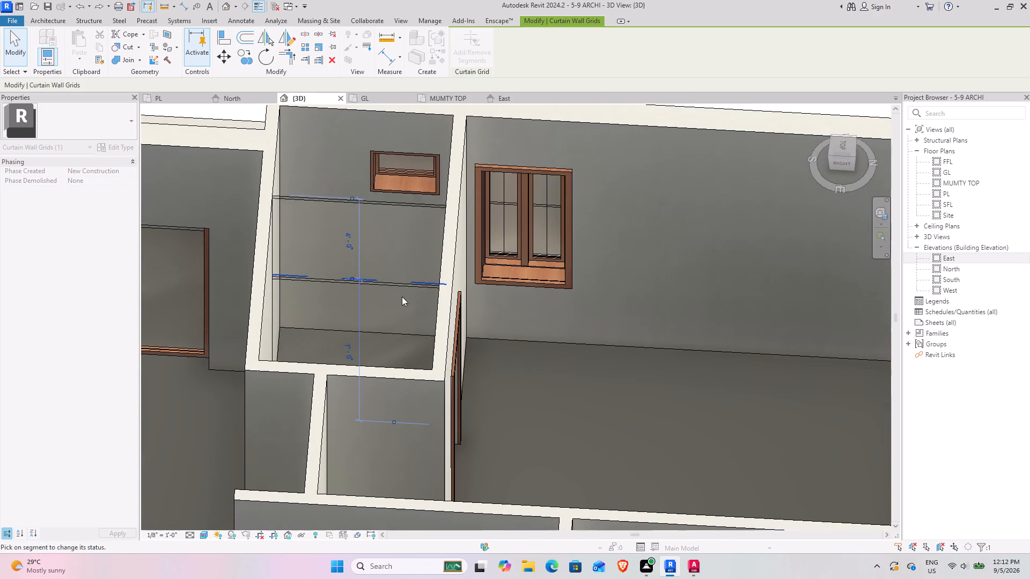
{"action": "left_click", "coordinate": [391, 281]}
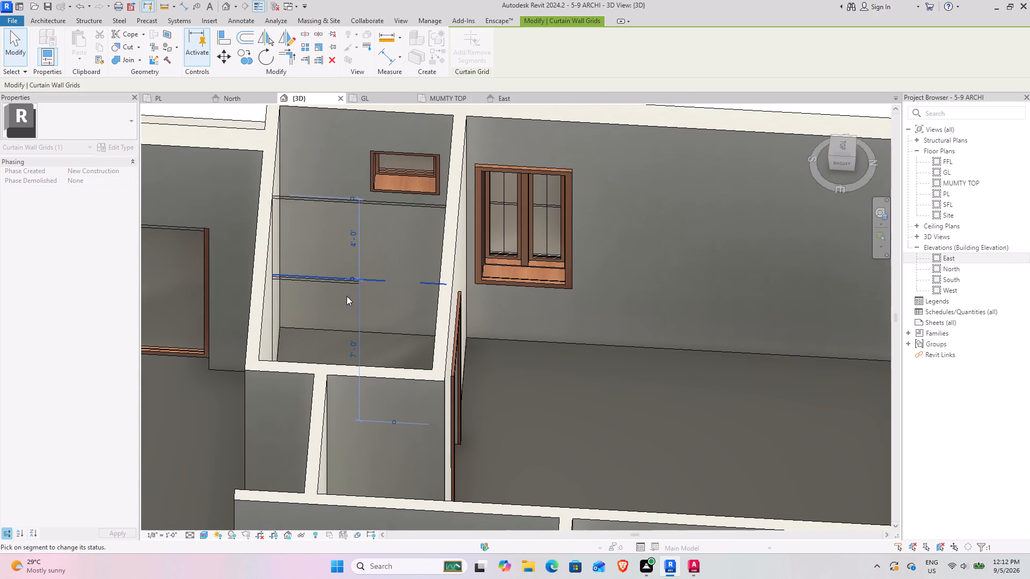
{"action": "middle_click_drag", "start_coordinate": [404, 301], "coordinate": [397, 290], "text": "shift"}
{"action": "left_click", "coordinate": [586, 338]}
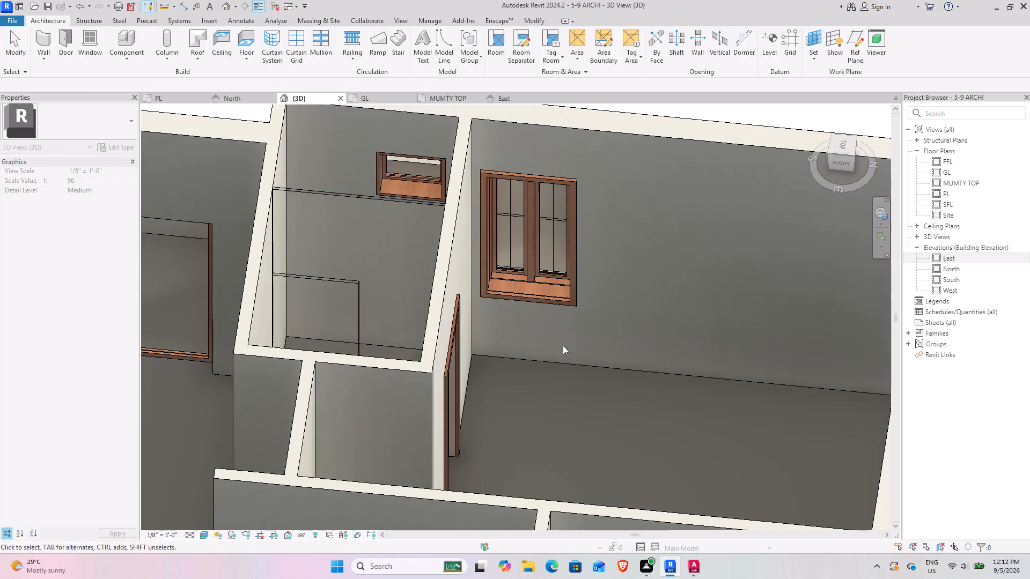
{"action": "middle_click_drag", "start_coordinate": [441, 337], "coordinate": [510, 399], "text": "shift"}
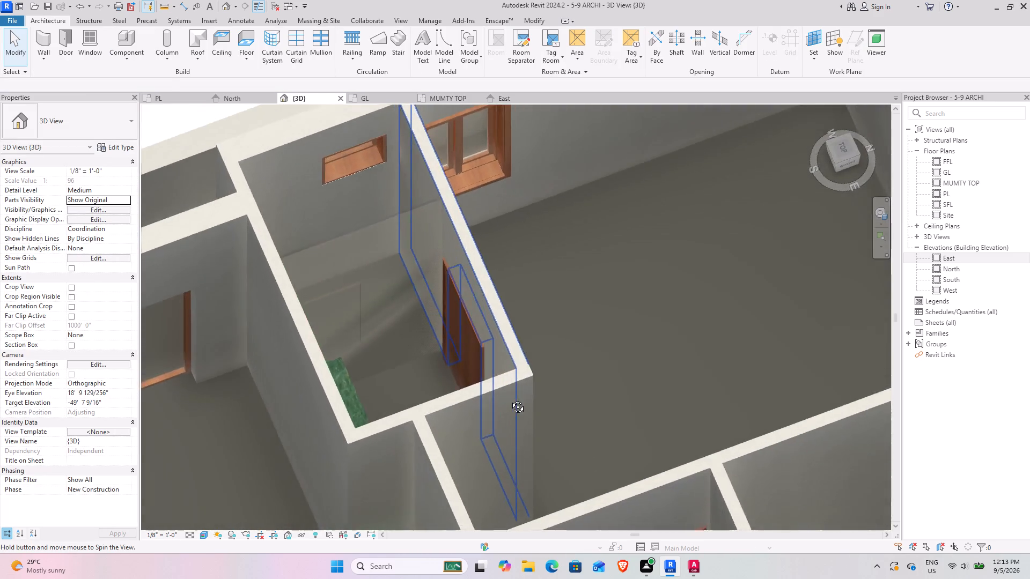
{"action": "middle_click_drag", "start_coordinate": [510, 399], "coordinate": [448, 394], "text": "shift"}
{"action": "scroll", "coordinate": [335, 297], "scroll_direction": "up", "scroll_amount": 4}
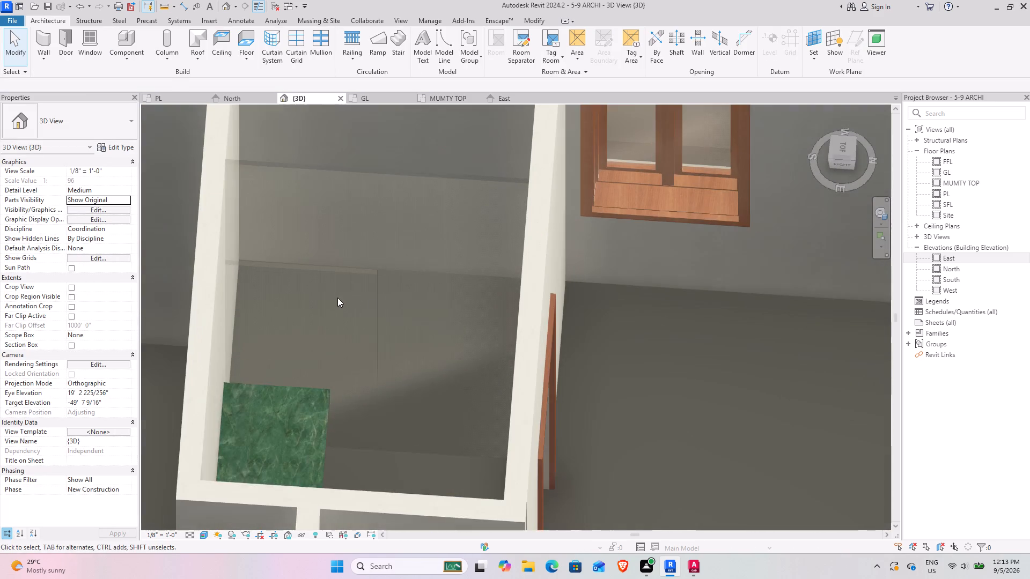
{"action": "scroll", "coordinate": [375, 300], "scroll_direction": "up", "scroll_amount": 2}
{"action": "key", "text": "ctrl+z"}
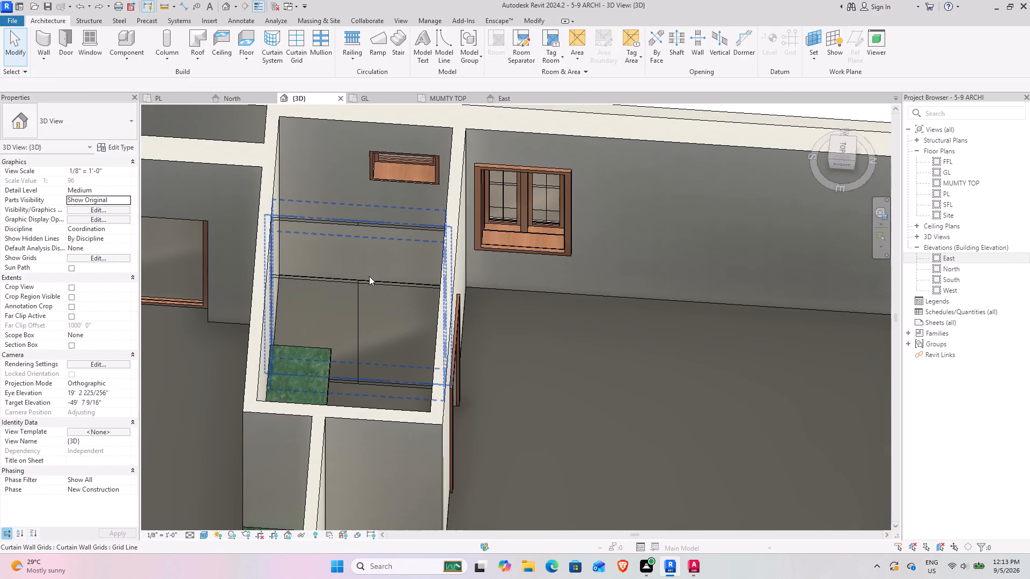
Remove the segment of the partition's horizontal grid line on the green counter's side of the vertical grid line.
{"action": "scroll", "coordinate": [364, 274], "scroll_direction": "up", "scroll_amount": 7}
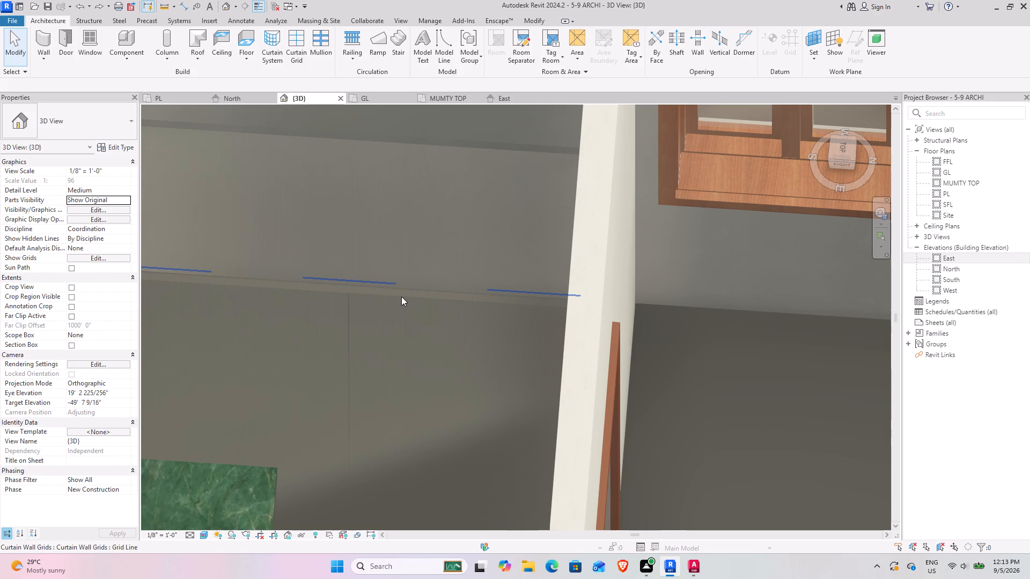
{"action": "left_click", "coordinate": [401, 296]}
{"action": "middle_click_drag", "start_coordinate": [377, 325], "coordinate": [350, 314], "text": "shift"}
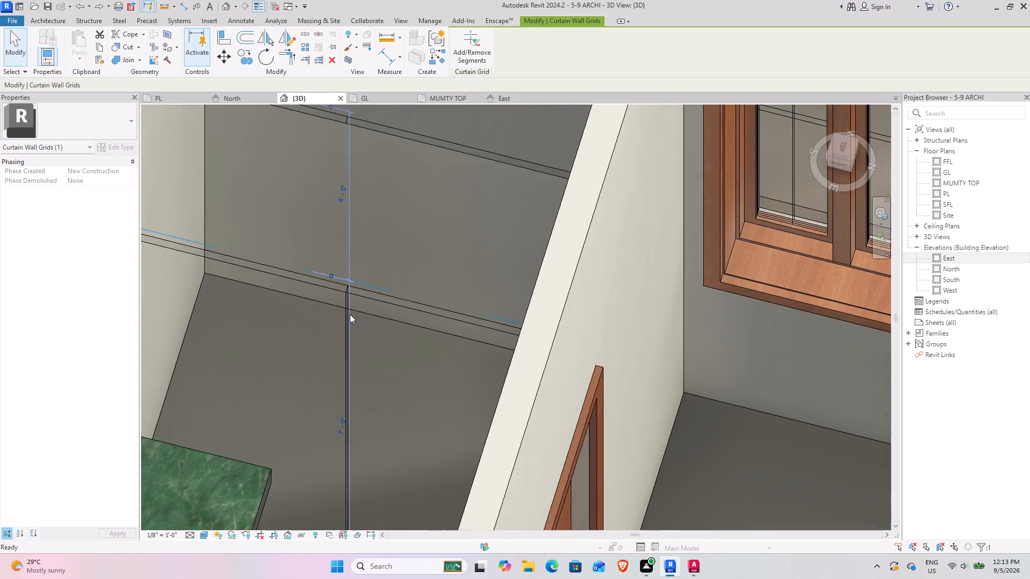
{"action": "scroll", "coordinate": [350, 314], "scroll_direction": "down", "scroll_amount": 3}
{"action": "middle_click_drag", "start_coordinate": [352, 329], "coordinate": [361, 317]}
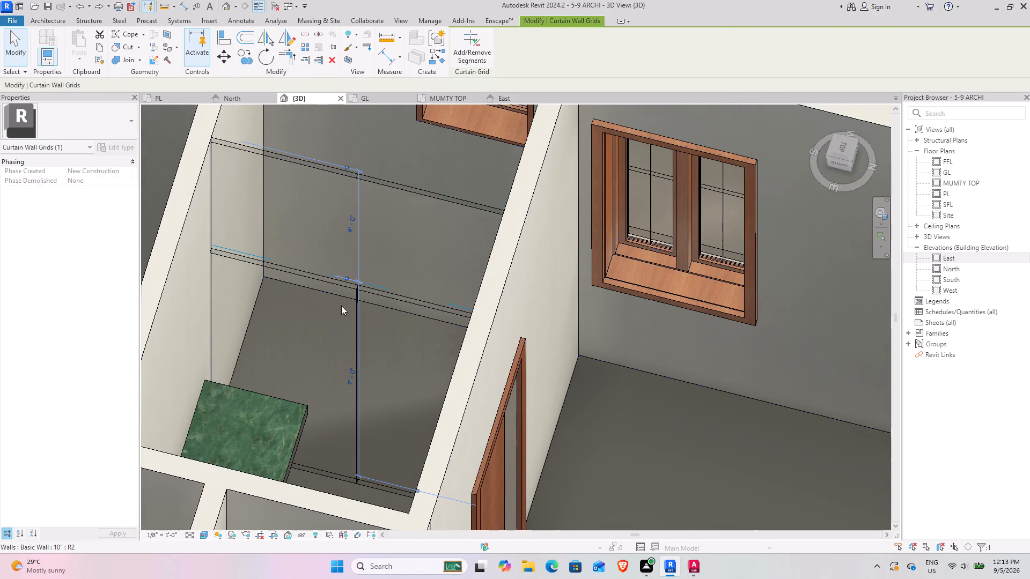
{"action": "left_click", "coordinate": [475, 57]}
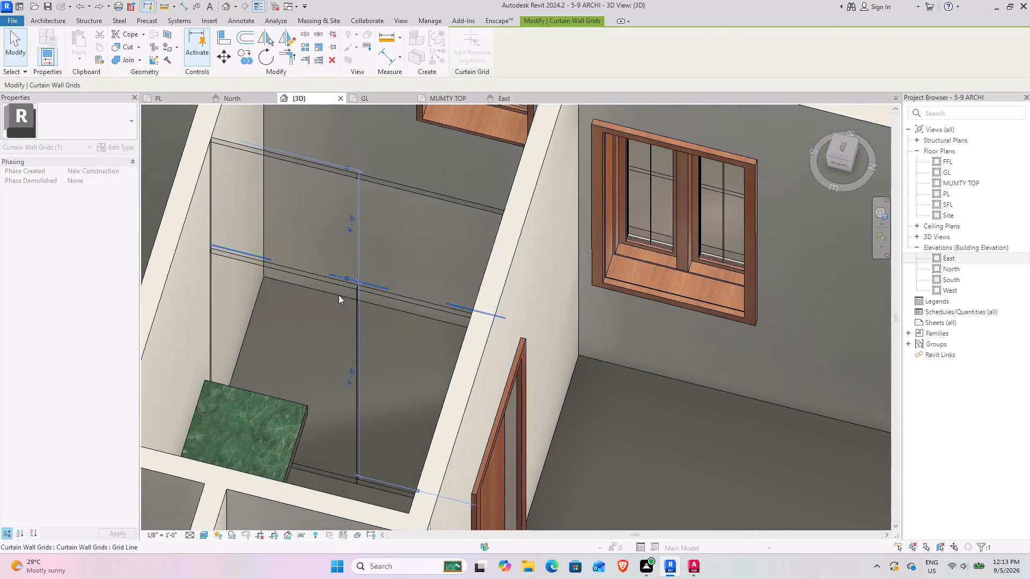
{"action": "left_click", "coordinate": [329, 273]}
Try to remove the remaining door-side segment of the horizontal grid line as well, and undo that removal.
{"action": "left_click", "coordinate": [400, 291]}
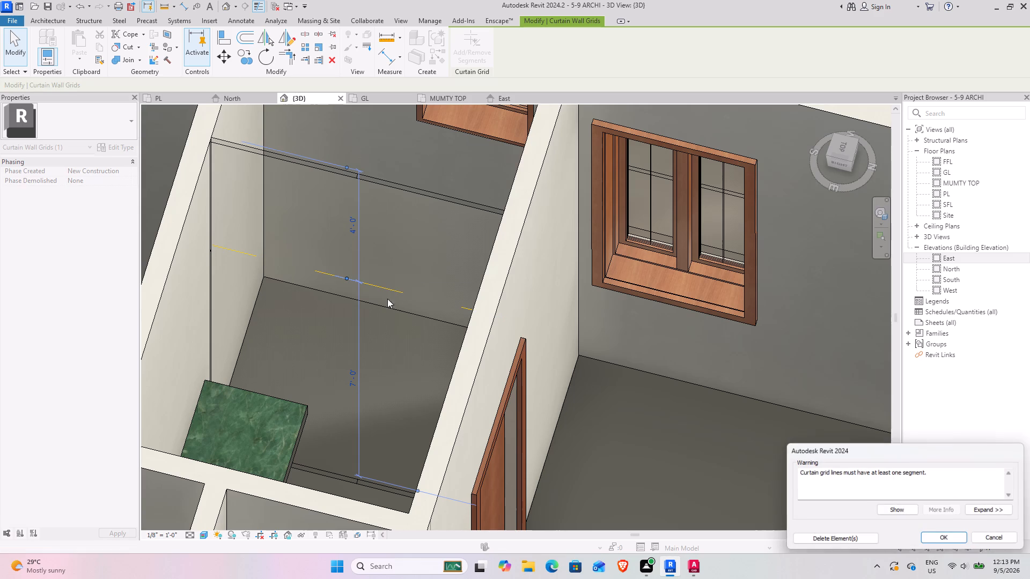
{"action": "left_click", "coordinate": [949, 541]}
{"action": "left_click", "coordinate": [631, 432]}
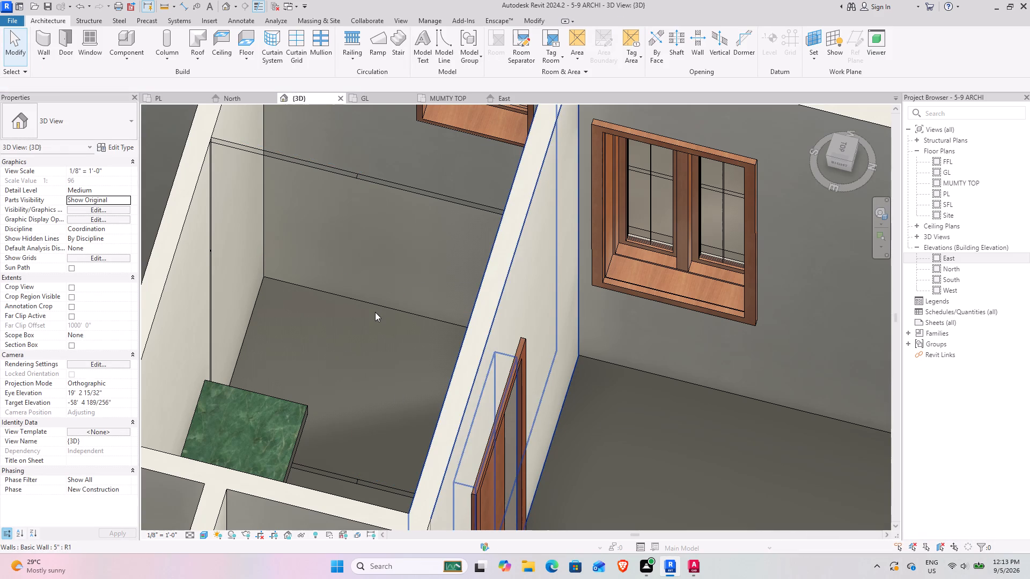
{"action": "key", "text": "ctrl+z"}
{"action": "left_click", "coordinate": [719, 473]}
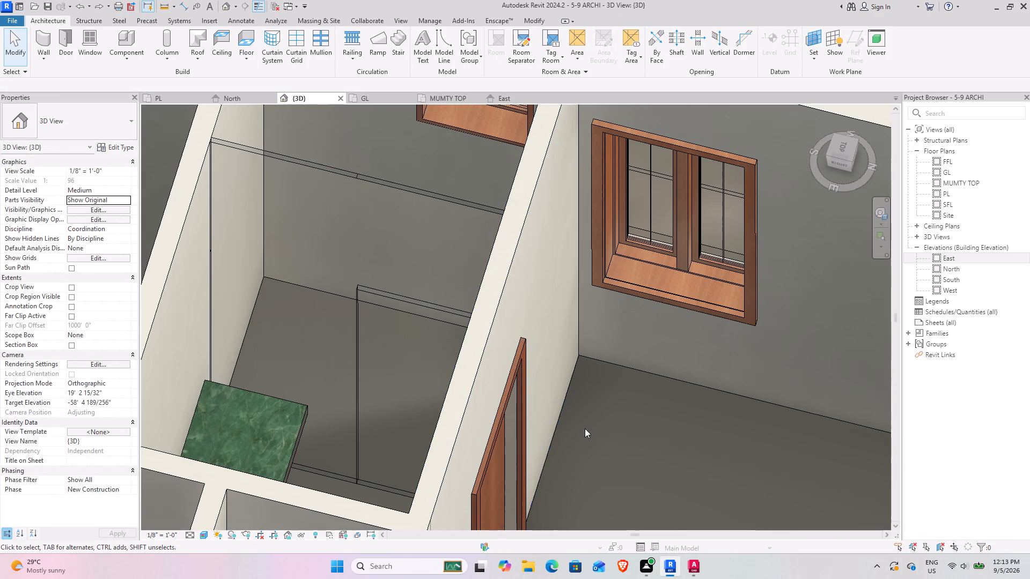
Select the partition's lower glass panel on the door side and look through the types available for it.
{"action": "middle_click_drag", "start_coordinate": [314, 322], "coordinate": [383, 308], "text": "shift"}
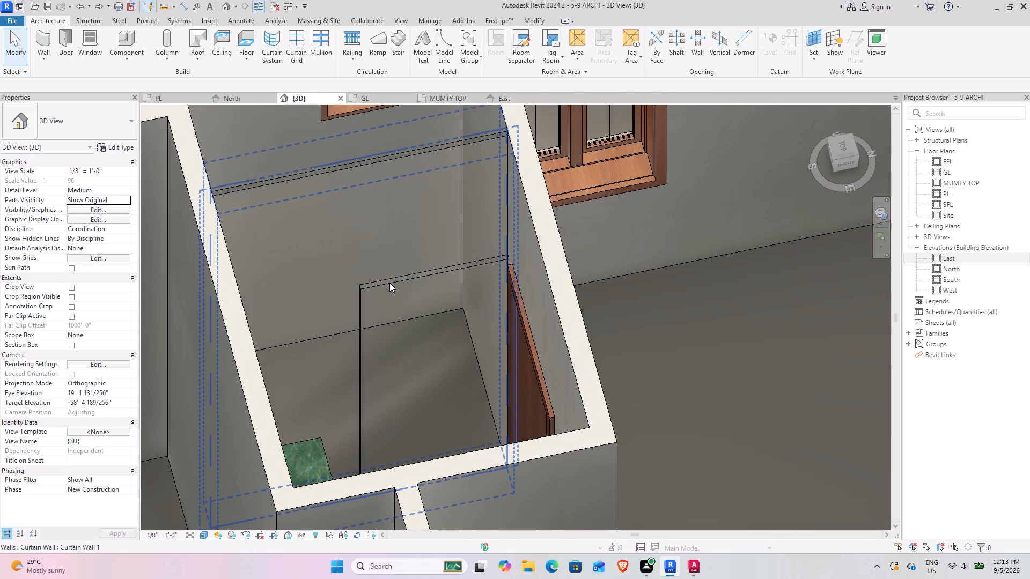
{"action": "key", "text": "Tab"}
{"action": "key", "text": "Tab"}
{"action": "key", "text": "Tab"}
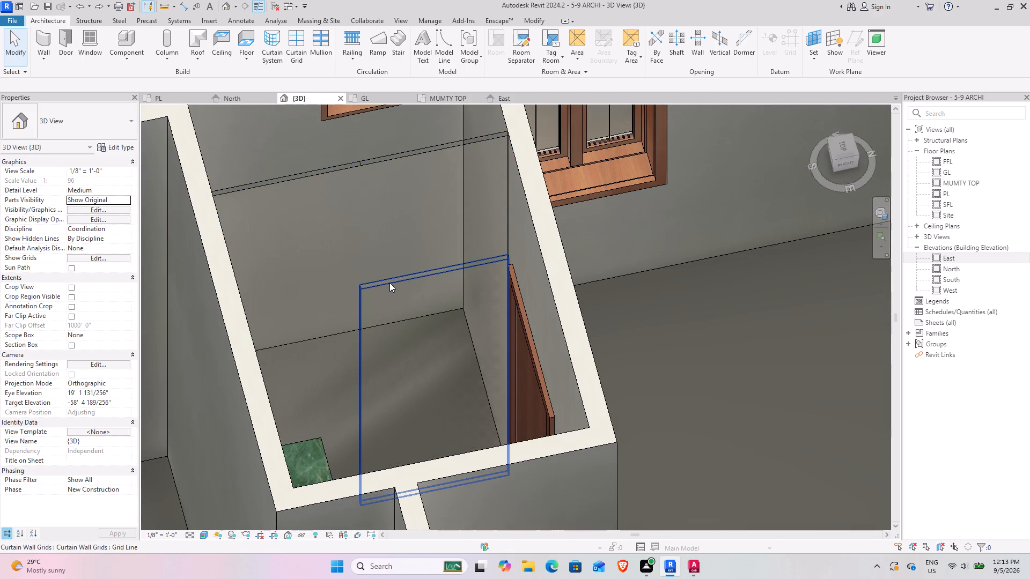
{"action": "left_click", "coordinate": [389, 283]}
{"action": "left_click", "coordinate": [71, 121]}
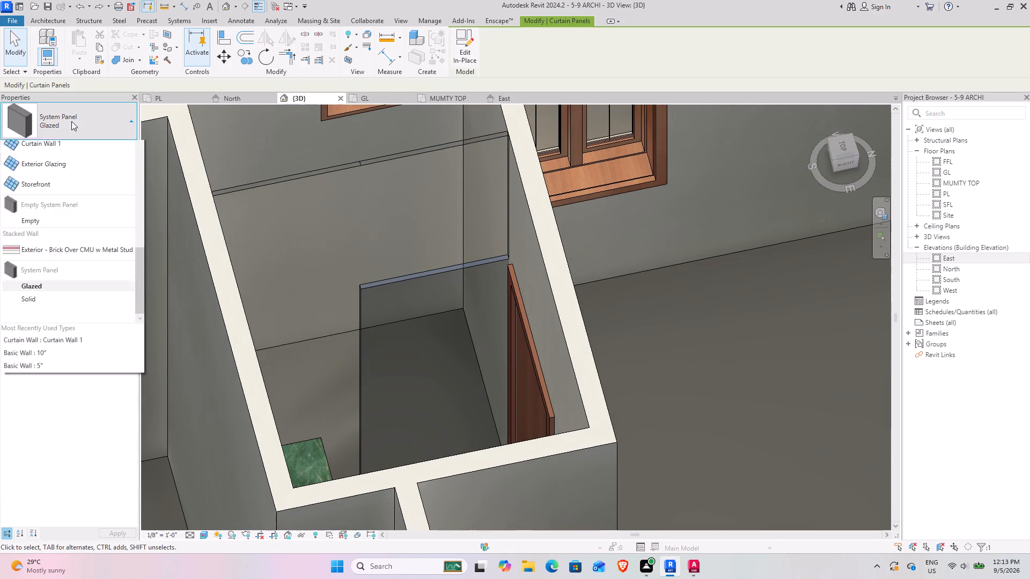
{"action": "scroll", "coordinate": [51, 255], "scroll_direction": "up", "scroll_amount": 3}
{"action": "scroll", "coordinate": [50, 252], "scroll_direction": "down", "scroll_amount": 3}
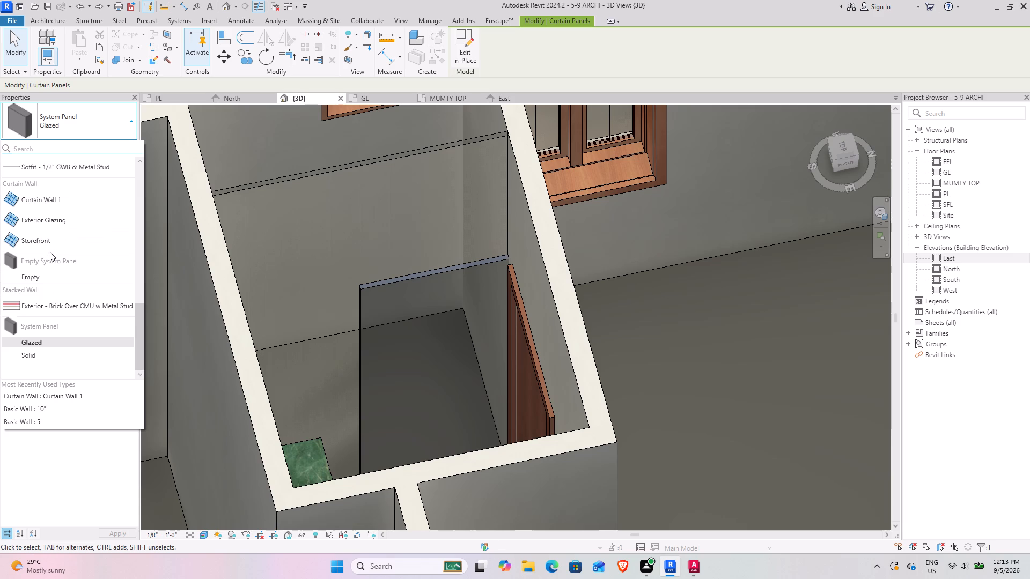
{"action": "scroll", "coordinate": [48, 247], "scroll_direction": "up", "scroll_amount": 3}
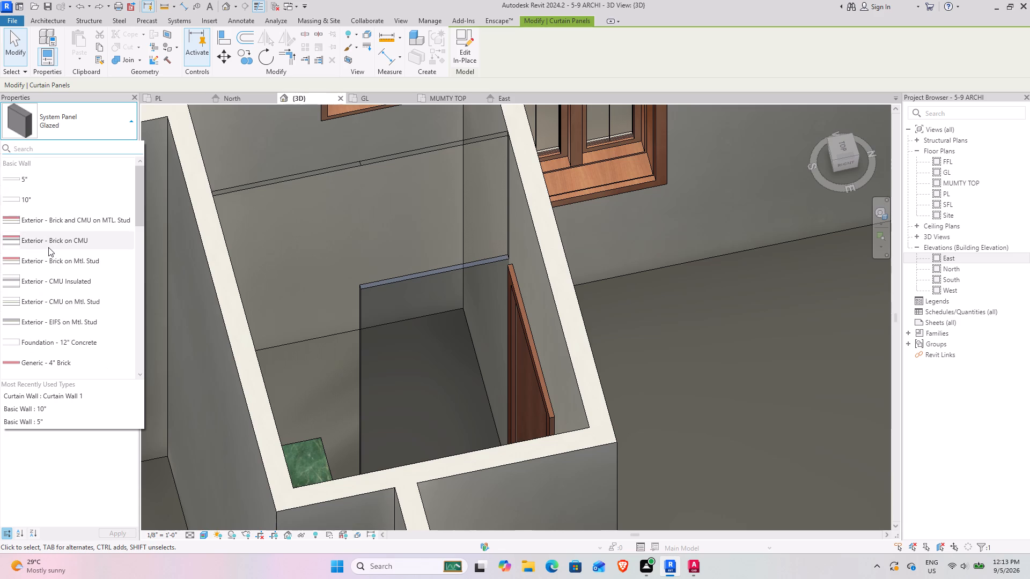
{"action": "scroll", "coordinate": [48, 247], "scroll_direction": "down", "scroll_amount": 4}
{"action": "left_click", "coordinate": [101, 134]}
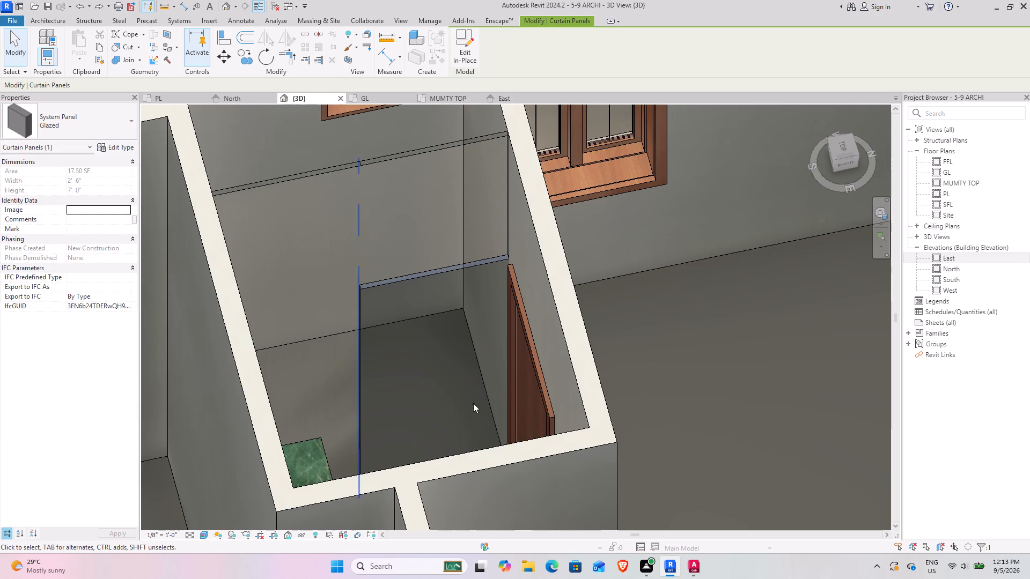
{"action": "left_click", "coordinate": [707, 342]}
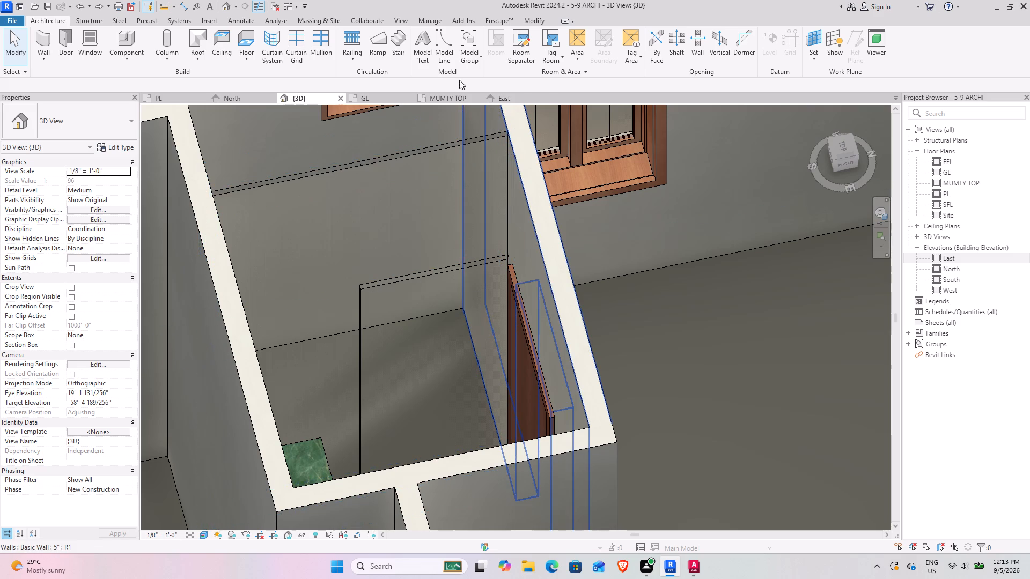
Place 2.5" x 5" rectangular mullions on the partition's remaining horizontal grid segment and on its vertical grid line.
{"action": "left_click", "coordinate": [315, 46]}
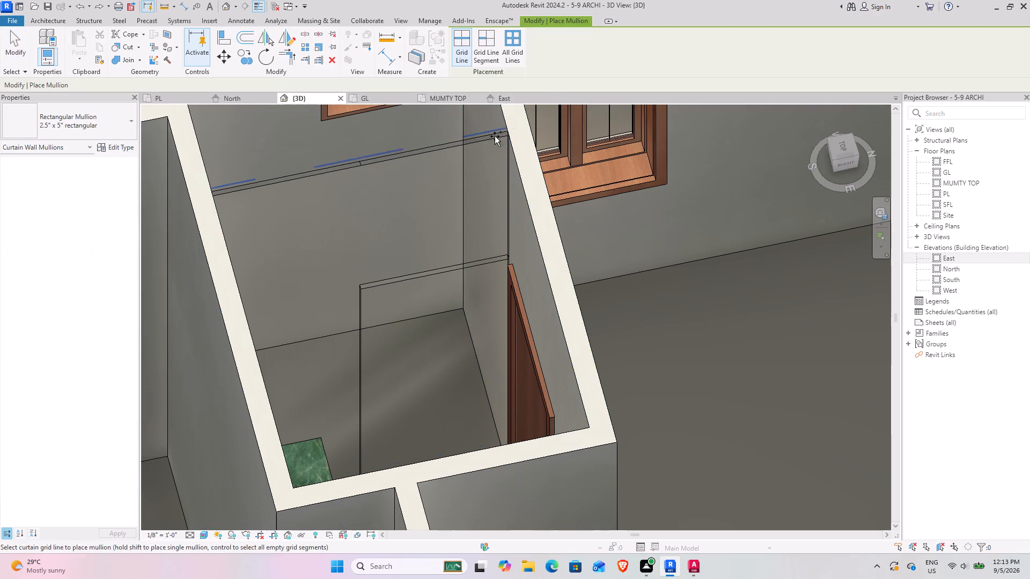
{"action": "left_click", "coordinate": [408, 275]}
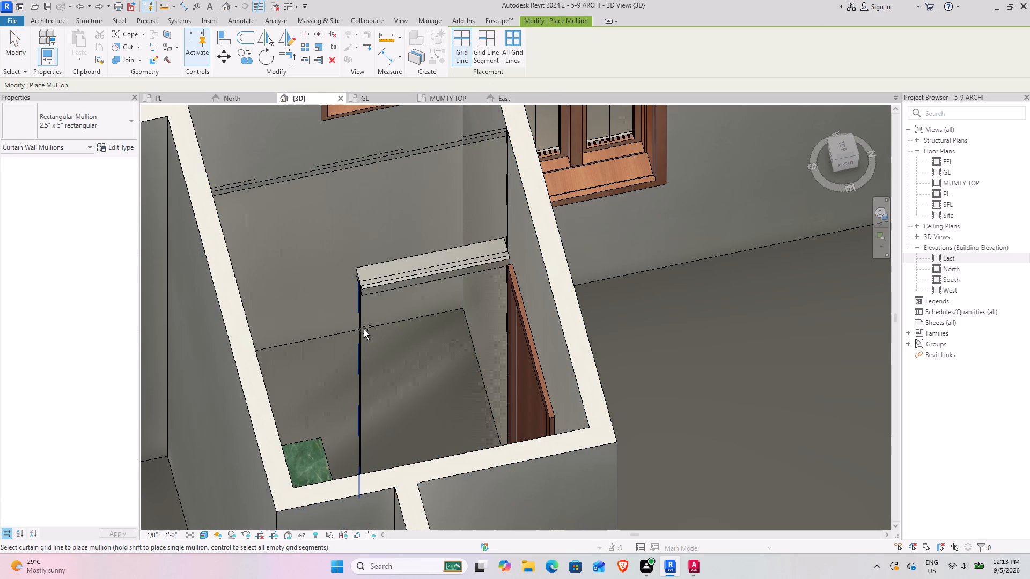
{"action": "left_click", "coordinate": [357, 339]}
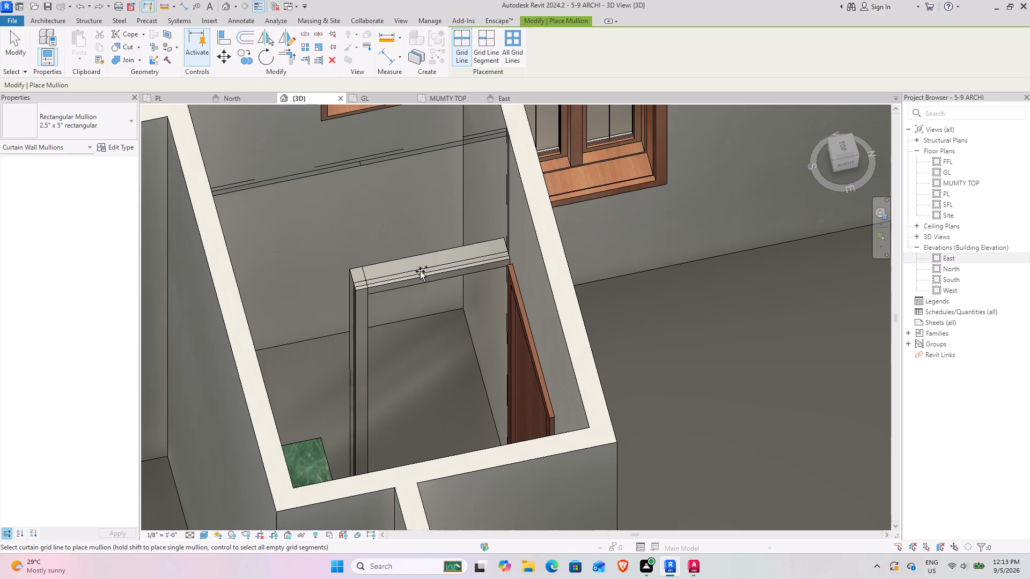
{"action": "key", "text": "Escape"}
{"action": "key", "text": "Escape"}
{"action": "key", "text": "Escape"}
Change the horizontal mullion above the partition's door-side panel to the 1" Square rectangular mullion type.
{"action": "left_click", "coordinate": [407, 283]}
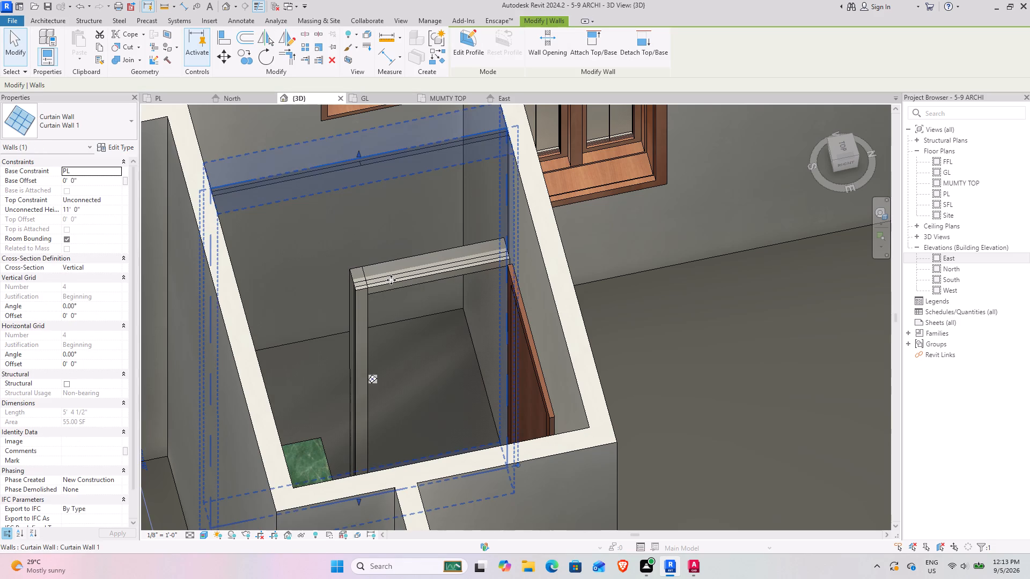
{"action": "key", "text": "Escape"}
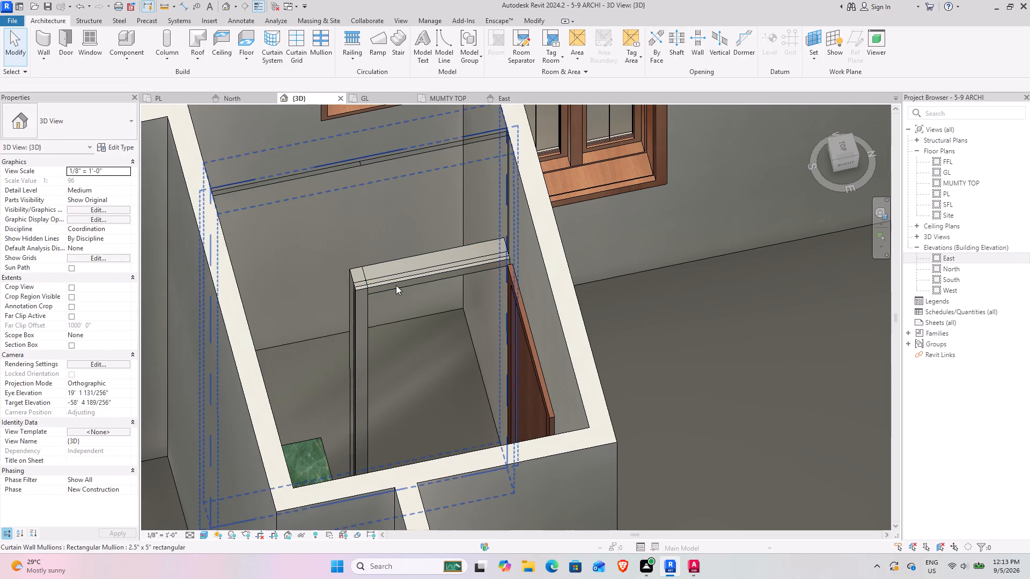
{"action": "left_click", "coordinate": [396, 281]}
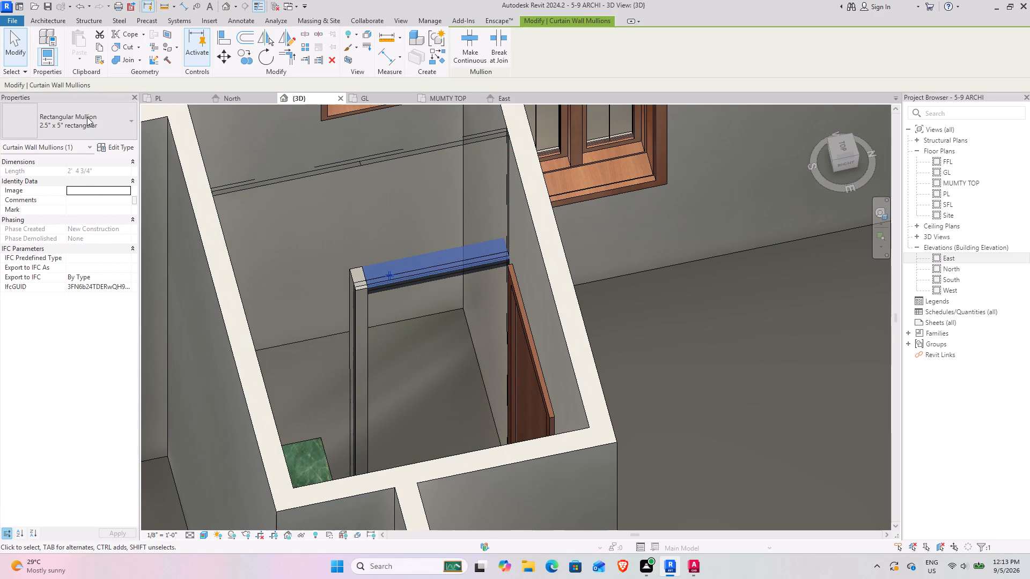
{"action": "left_click", "coordinate": [87, 117]}
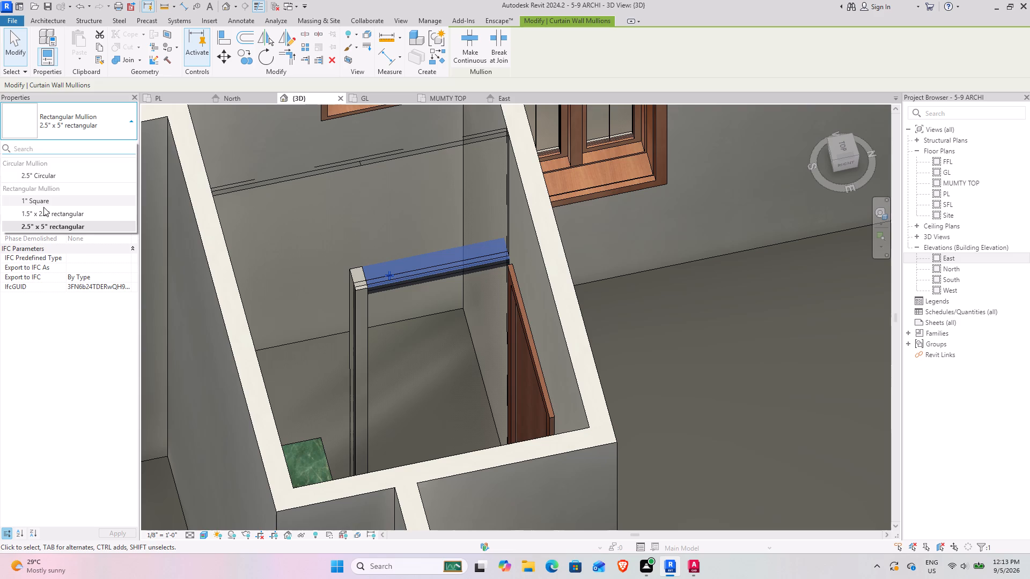
{"action": "left_click", "coordinate": [43, 207]}
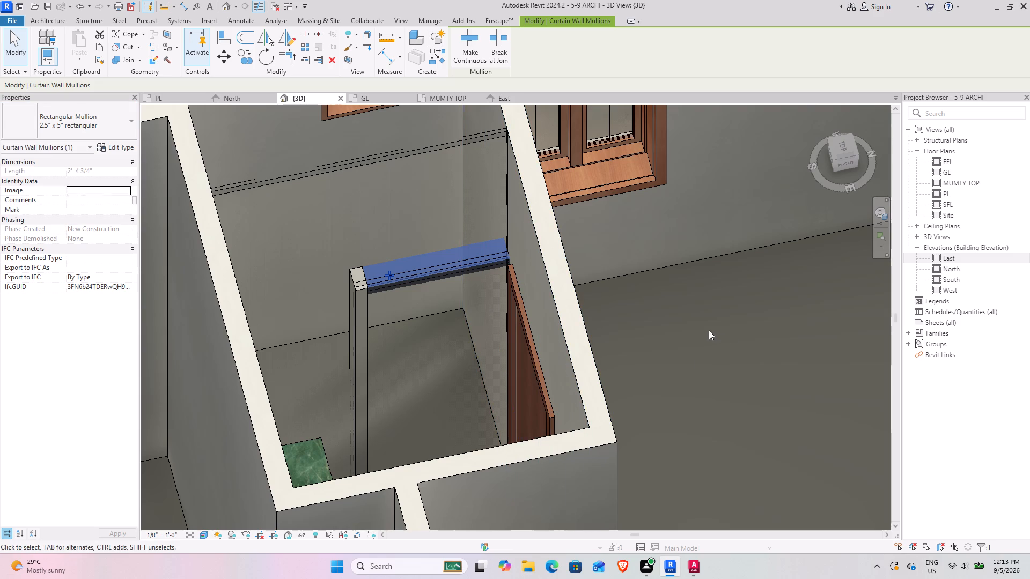
{"action": "left_click", "coordinate": [55, 111]}
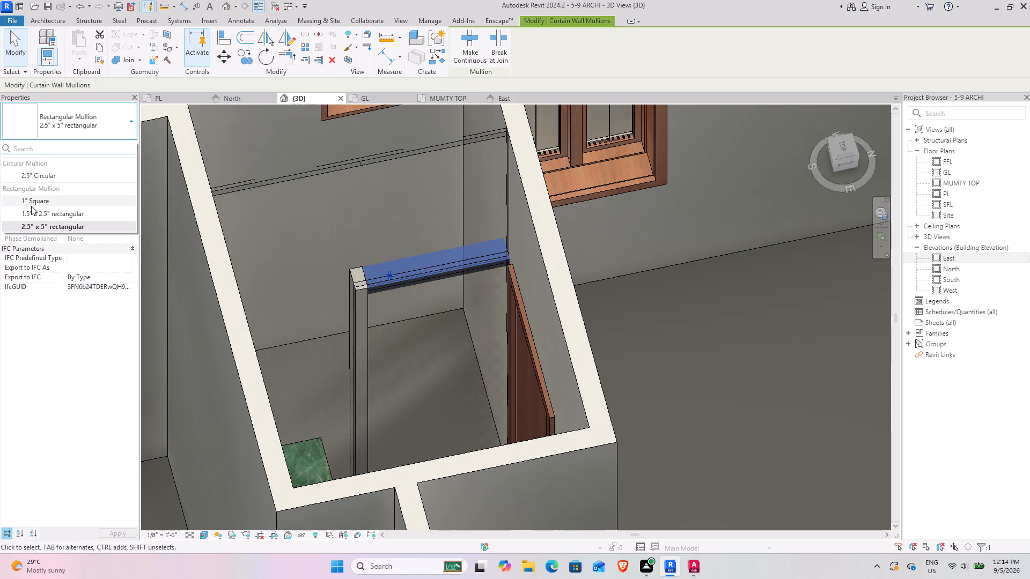
{"action": "left_click", "coordinate": [31, 206]}
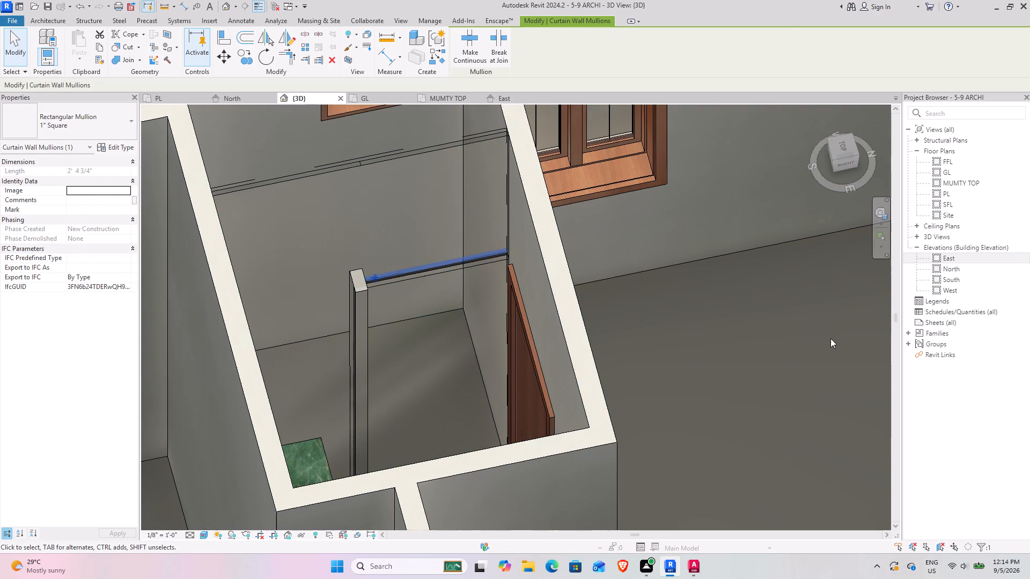
{"action": "left_click", "coordinate": [830, 338]}
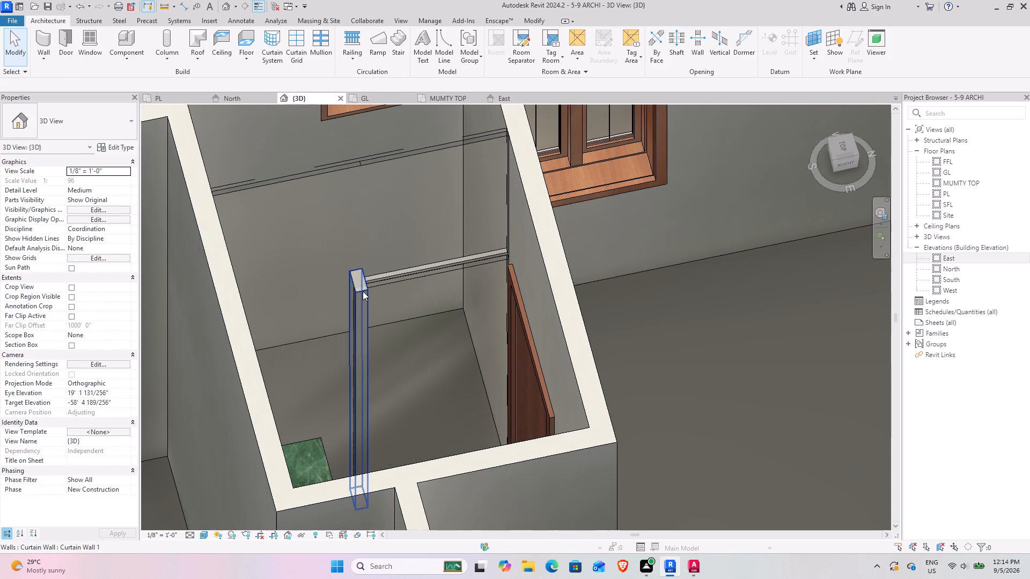
Change the glass partition's vertical mullion to the 1" Square rectangular mullion type.
{"action": "left_click", "coordinate": [363, 291]}
{"action": "left_click", "coordinate": [92, 115]}
{"action": "left_click", "coordinate": [33, 200]}
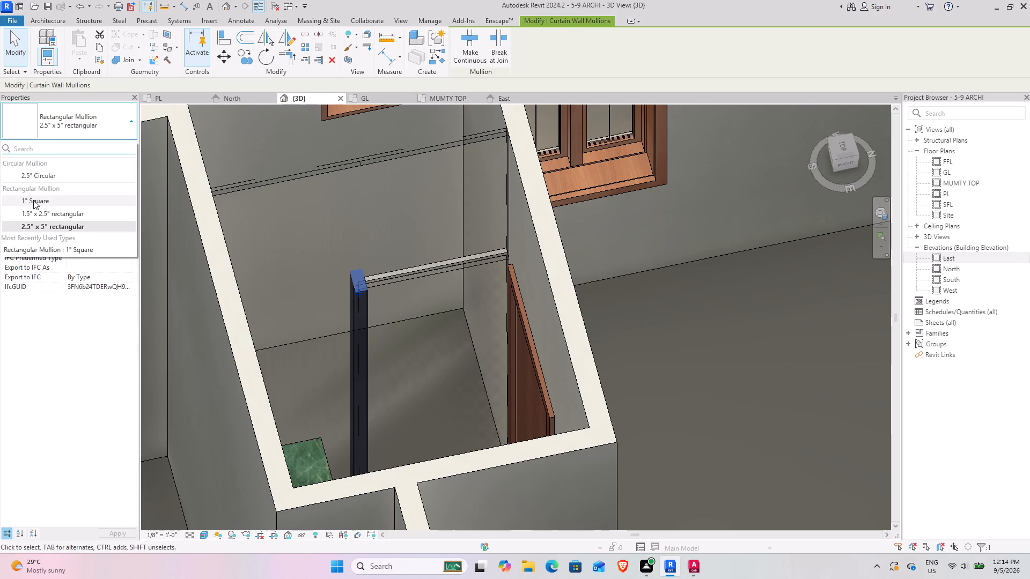
{"action": "left_click", "coordinate": [749, 338]}
Examine the toilet's glass partition and the surrounding ground-floor rooms in 3D from several angles.
{"action": "middle_click_drag", "start_coordinate": [632, 342], "coordinate": [645, 314], "text": "shift"}
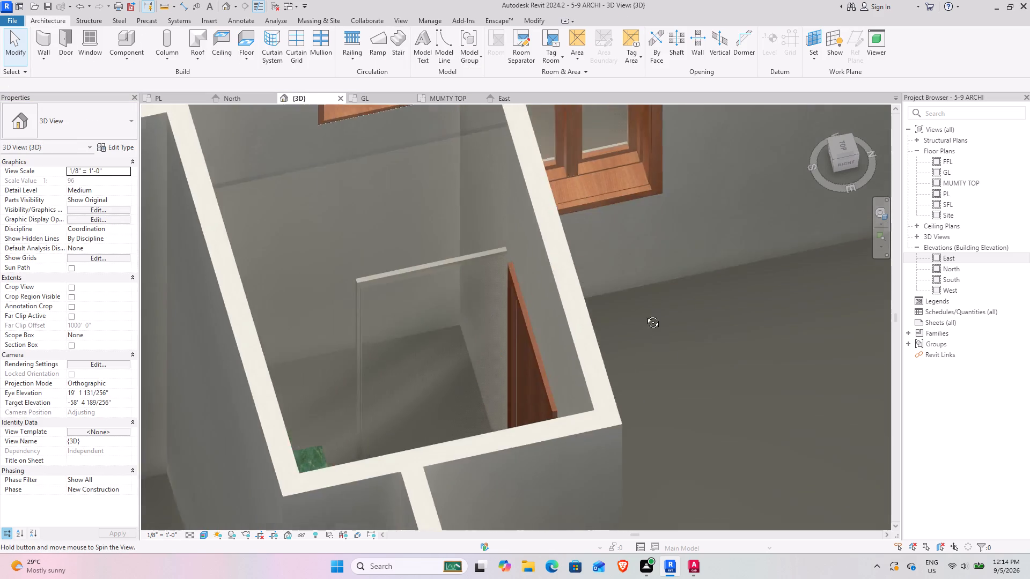
{"action": "middle_click_drag", "start_coordinate": [645, 314], "coordinate": [690, 335], "text": "shift"}
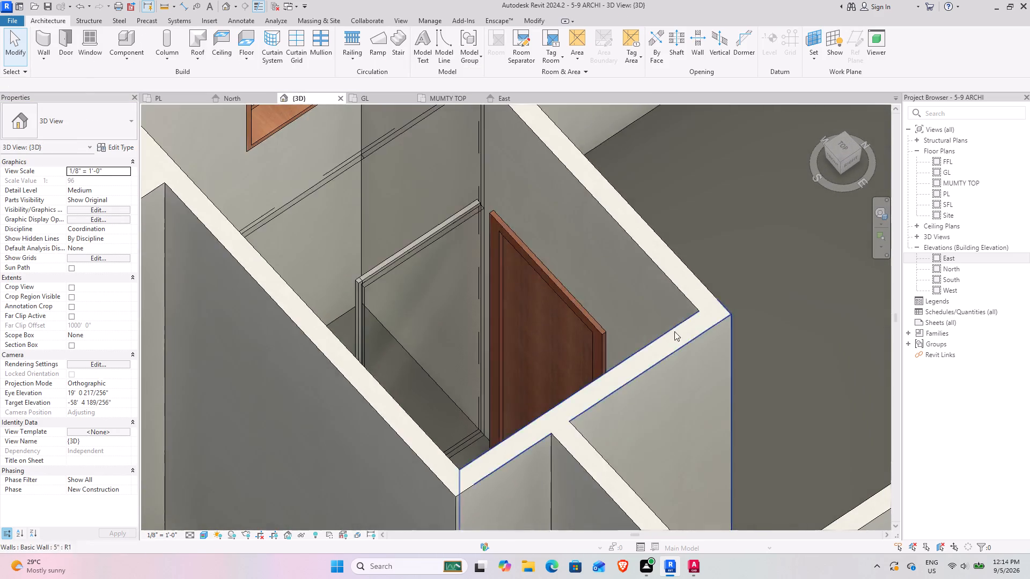
{"action": "scroll", "coordinate": [585, 326], "scroll_direction": "down", "scroll_amount": 4}
{"action": "middle_click_drag", "start_coordinate": [532, 339], "coordinate": [450, 340], "text": "shift"}
{"action": "scroll", "coordinate": [460, 362], "scroll_direction": "down", "scroll_amount": 2}
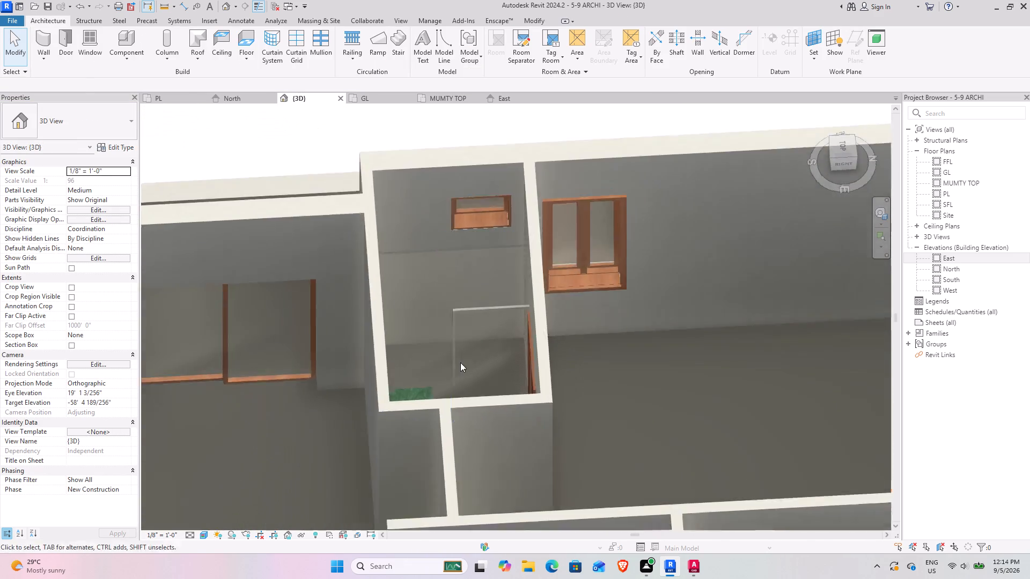
{"action": "scroll", "coordinate": [460, 362], "scroll_direction": "down", "scroll_amount": 2}
{"action": "middle_click_drag", "start_coordinate": [454, 365], "coordinate": [564, 463], "text": "shift"}
{"action": "middle_click_drag", "start_coordinate": [517, 448], "coordinate": [510, 438]}
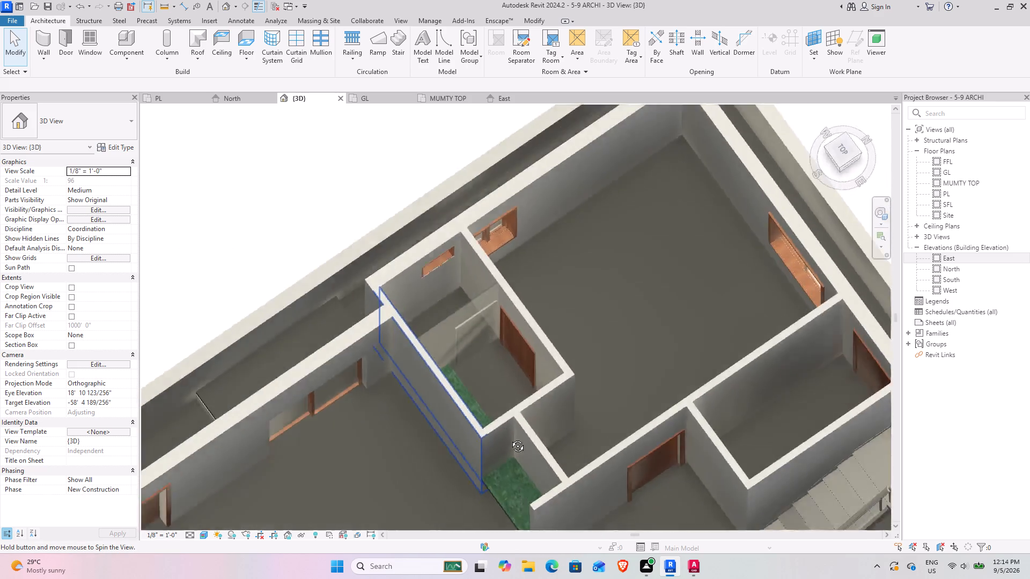
{"action": "middle_click_drag", "start_coordinate": [510, 438], "coordinate": [561, 400]}
{"action": "middle_click_drag", "start_coordinate": [352, 300], "coordinate": [274, 226], "text": "shift"}
{"action": "middle_click_drag", "start_coordinate": [414, 360], "coordinate": [330, 180]}
{"action": "scroll", "coordinate": [395, 292], "scroll_direction": "down", "scroll_amount": 5}
{"action": "middle_click_drag", "start_coordinate": [381, 315], "coordinate": [488, 359]}
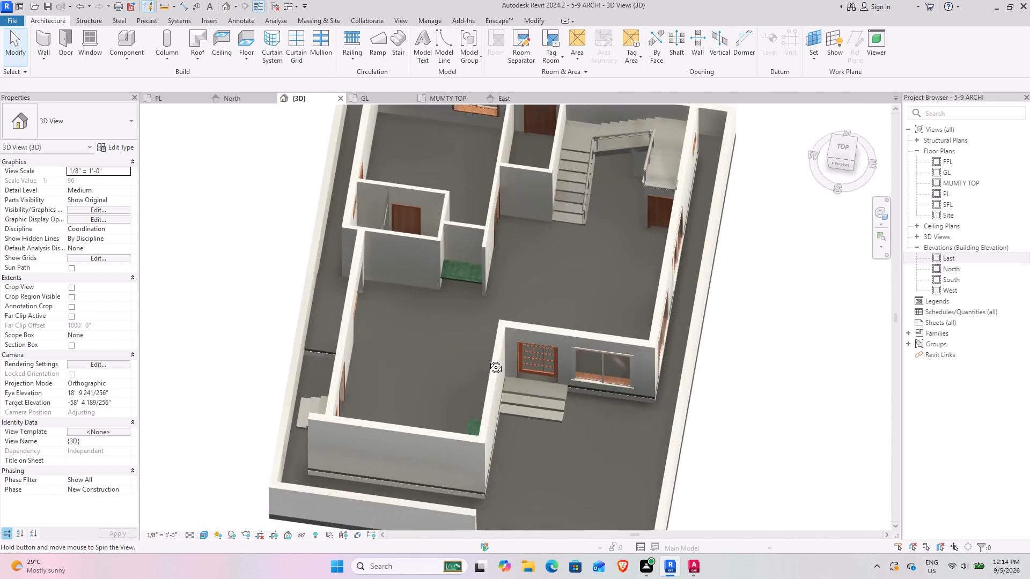
{"action": "middle_click_drag", "start_coordinate": [488, 359], "coordinate": [340, 373]}
Examine the toilet, dress, bedroom, living and kitchen areas on the PL floor plan.
{"action": "left_click", "coordinate": [176, 98]}
{"action": "scroll", "coordinate": [474, 241], "scroll_direction": "down", "scroll_amount": 4}
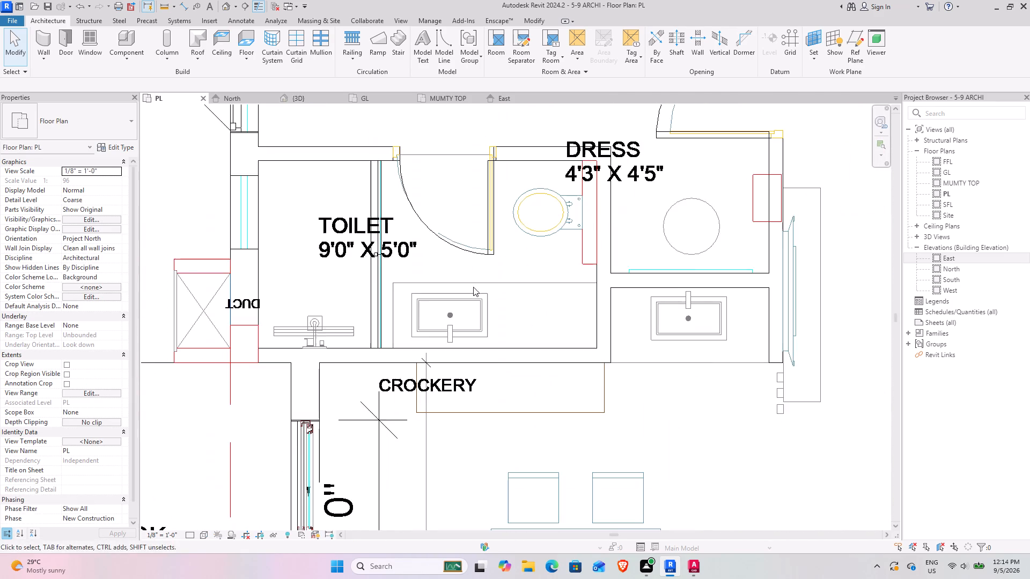
{"action": "middle_click_drag", "start_coordinate": [418, 305], "coordinate": [409, 358]}
{"action": "scroll", "coordinate": [458, 381], "scroll_direction": "up", "scroll_amount": 3}
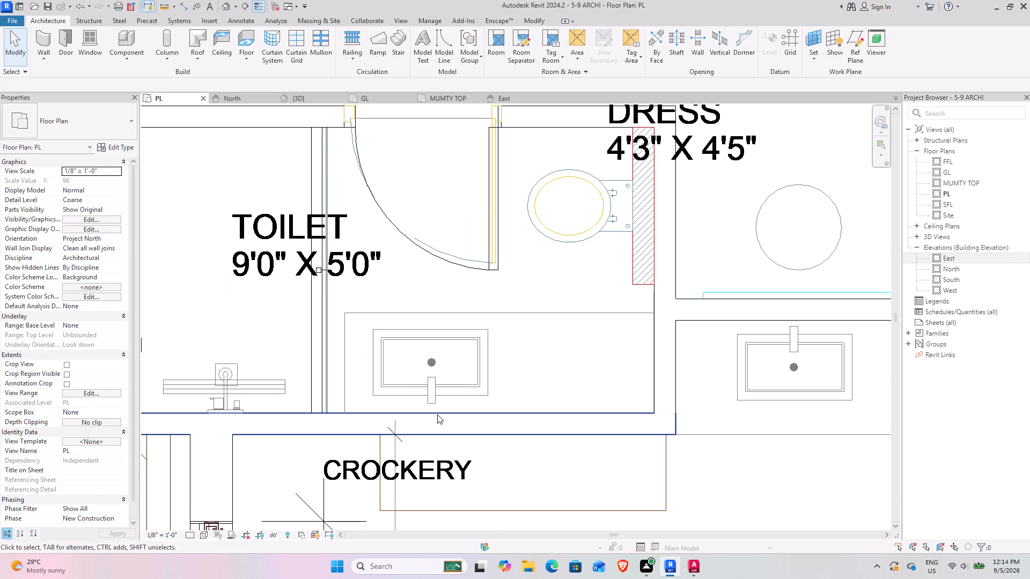
{"action": "middle_click_drag", "start_coordinate": [606, 348], "coordinate": [545, 328]}
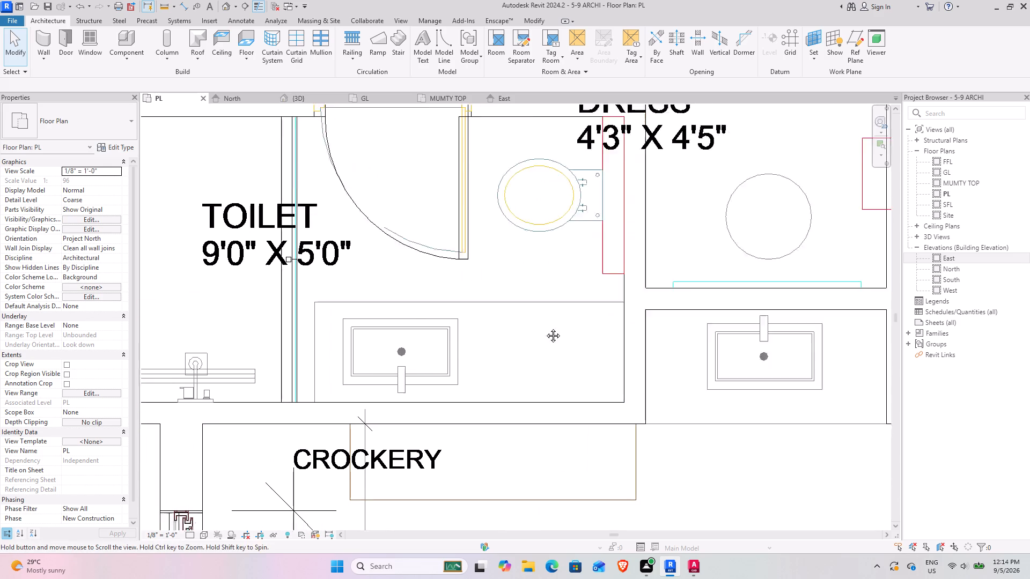
{"action": "middle_click_drag", "start_coordinate": [545, 328], "coordinate": [375, 312]}
{"action": "scroll", "coordinate": [383, 312], "scroll_direction": "down", "scroll_amount": 2}
{"action": "middle_click_drag", "start_coordinate": [327, 333], "coordinate": [411, 333]}
{"action": "scroll", "coordinate": [332, 333], "scroll_direction": "down", "scroll_amount": 1}
{"action": "middle_click_drag", "start_coordinate": [470, 292], "coordinate": [484, 316]}
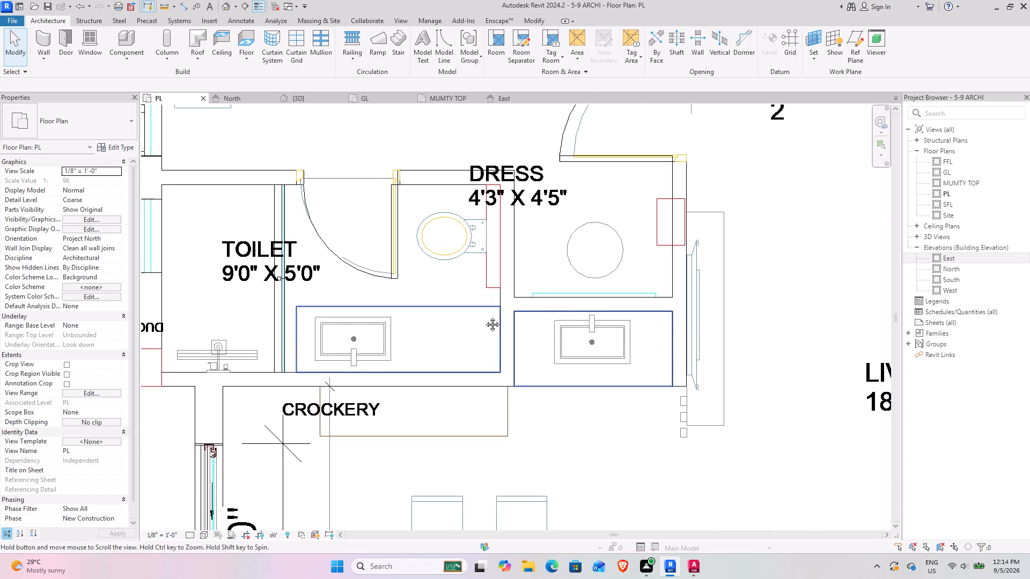
{"action": "middle_click_drag", "start_coordinate": [484, 316], "coordinate": [484, 323]}
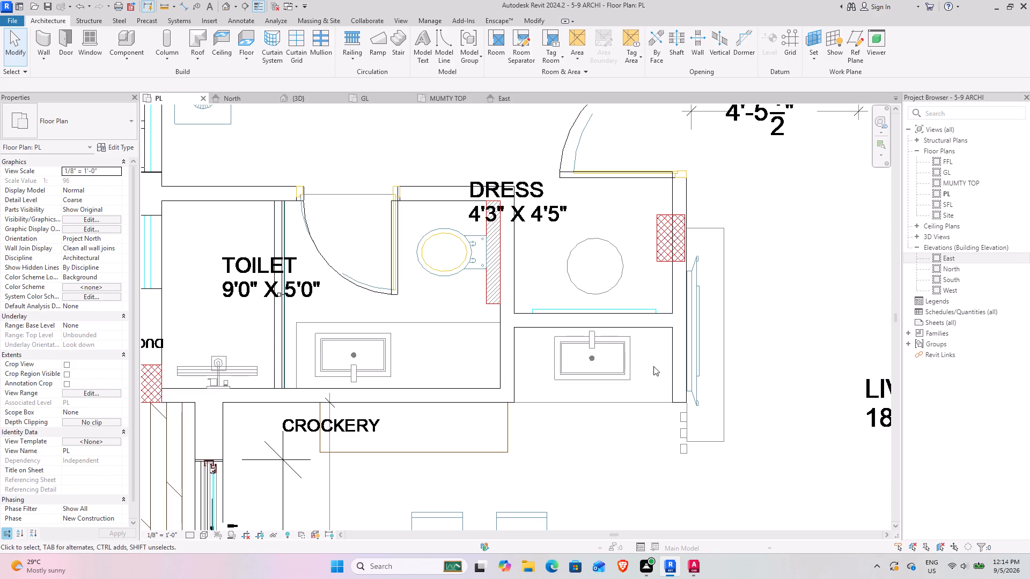
{"action": "scroll", "coordinate": [306, 329], "scroll_direction": "down", "scroll_amount": 2}
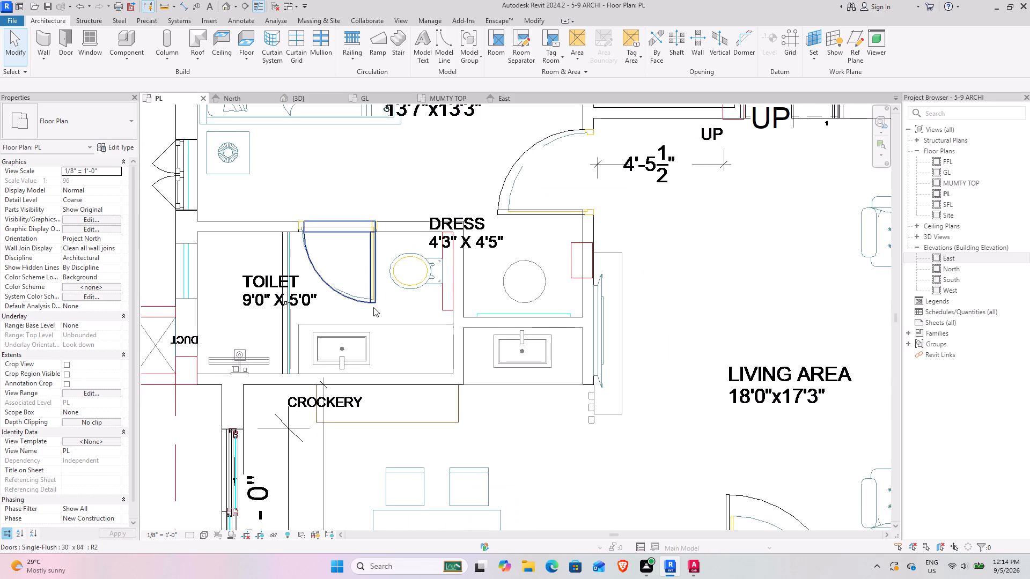
{"action": "middle_click_drag", "start_coordinate": [389, 316], "coordinate": [404, 360]}
{"action": "scroll", "coordinate": [460, 310], "scroll_direction": "up", "scroll_amount": 6}
{"action": "scroll", "coordinate": [363, 338], "scroll_direction": "down", "scroll_amount": 2}
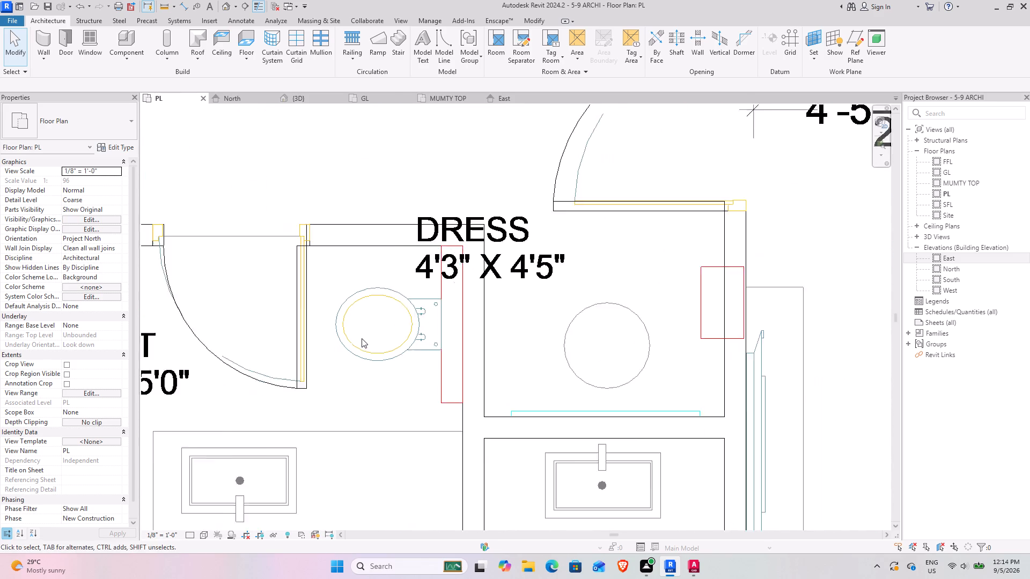
{"action": "scroll", "coordinate": [362, 338], "scroll_direction": "down", "scroll_amount": 1}
{"action": "middle_click_drag", "start_coordinate": [288, 353], "coordinate": [239, 376]}
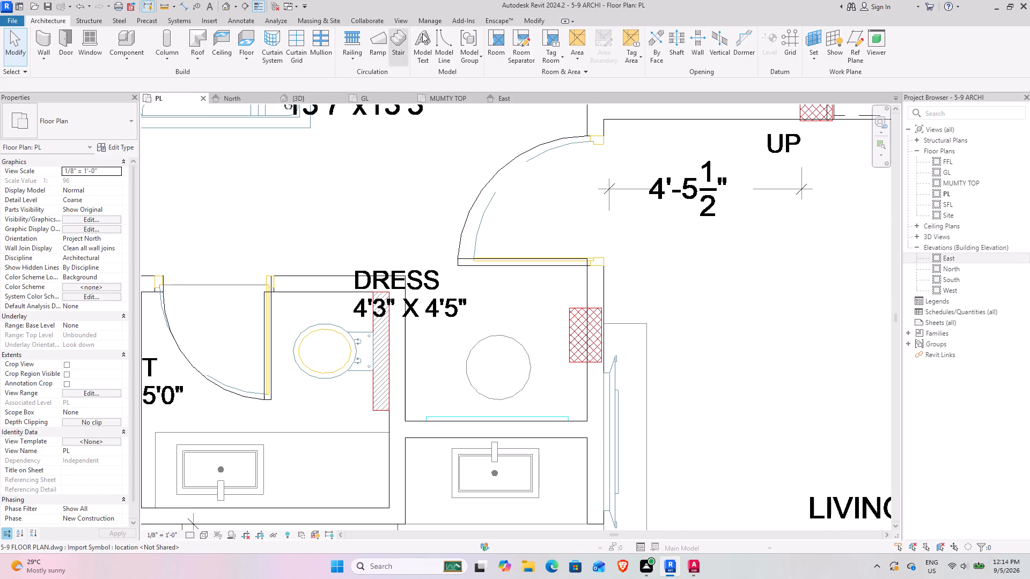
{"action": "scroll", "coordinate": [455, 366], "scroll_direction": "down", "scroll_amount": 3}
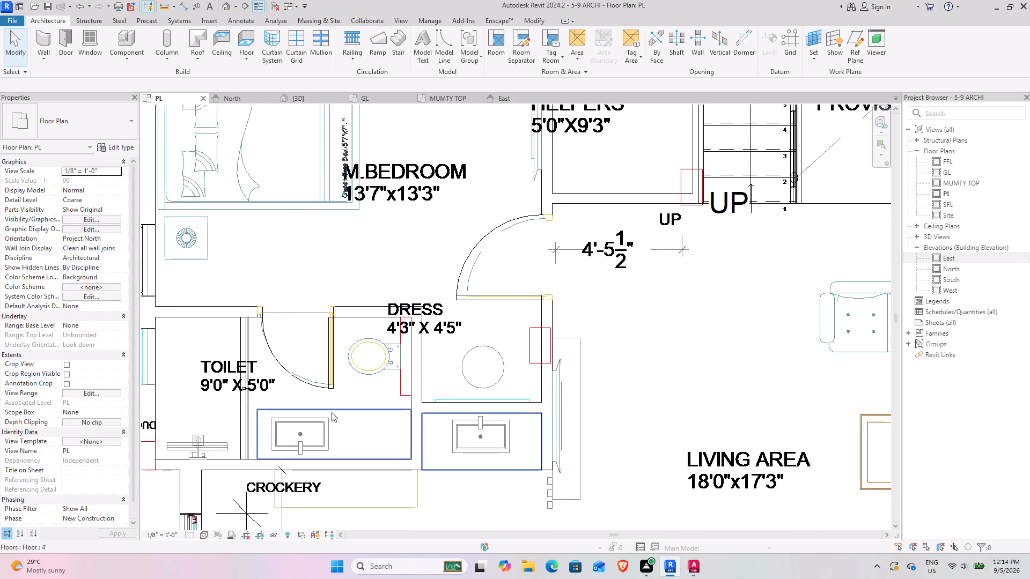
{"action": "middle_click_drag", "start_coordinate": [326, 407], "coordinate": [320, 237]}
{"action": "middle_click_drag", "start_coordinate": [234, 318], "coordinate": [259, 272]}
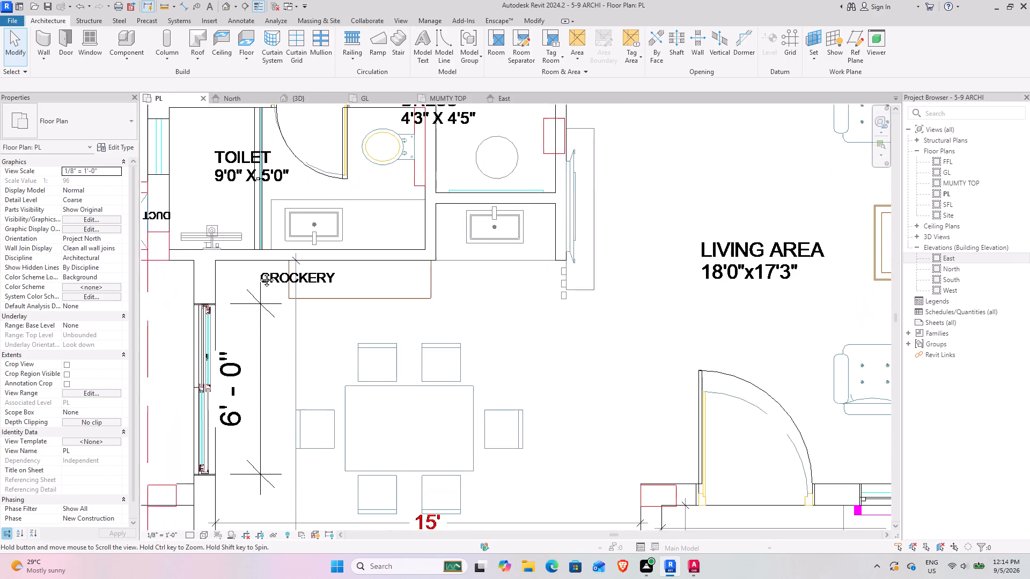
{"action": "middle_click_drag", "start_coordinate": [259, 272], "coordinate": [281, 352]}
{"action": "scroll", "coordinate": [274, 336], "scroll_direction": "down", "scroll_amount": 4}
{"action": "scroll", "coordinate": [358, 346], "scroll_direction": "down", "scroll_amount": 4}
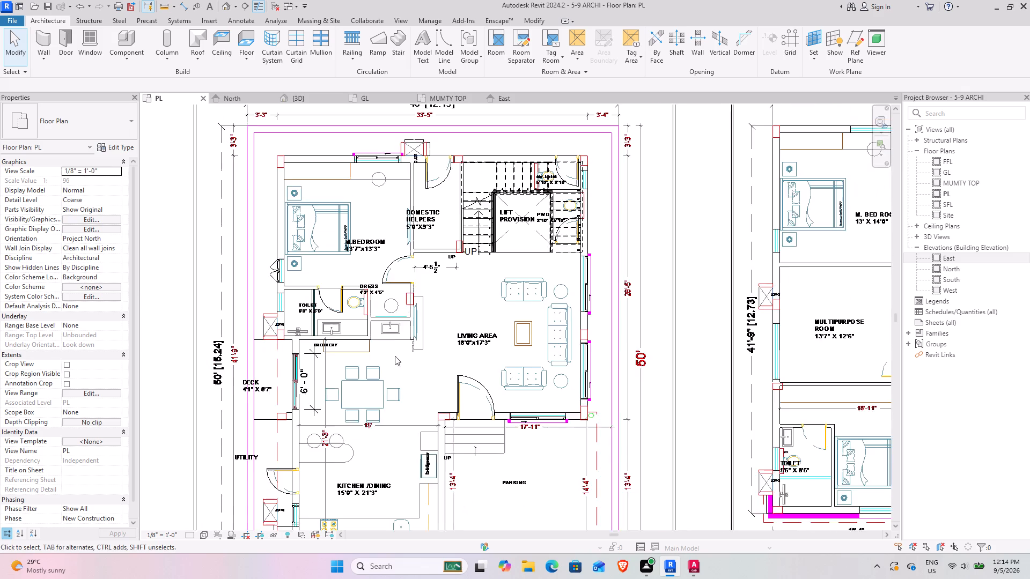
{"action": "middle_click_drag", "start_coordinate": [402, 347], "coordinate": [327, 254]}
{"action": "middle_click_drag", "start_coordinate": [327, 254], "coordinate": [332, 342]}
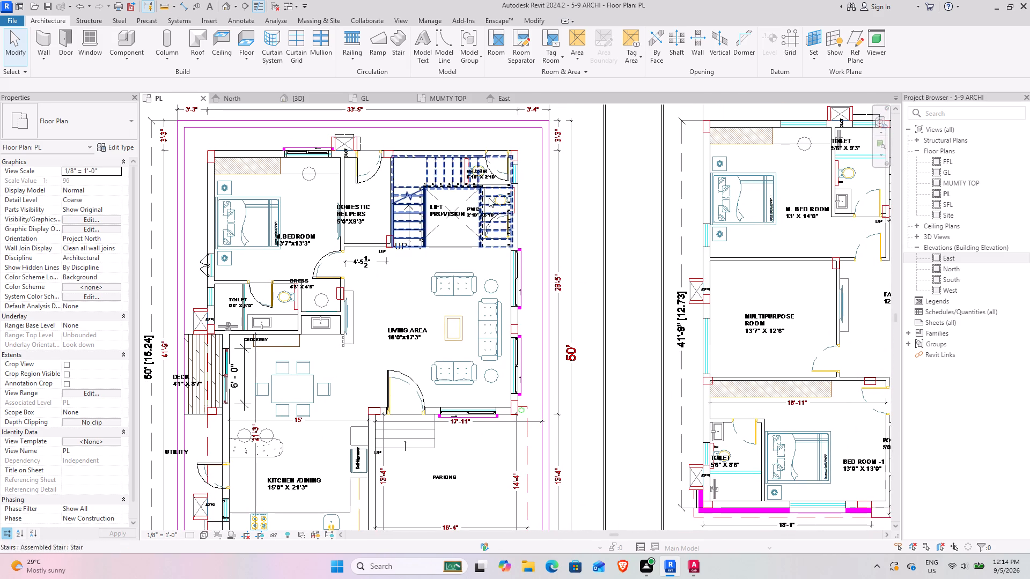
{"action": "scroll", "coordinate": [244, 143], "scroll_direction": "up", "scroll_amount": 2}
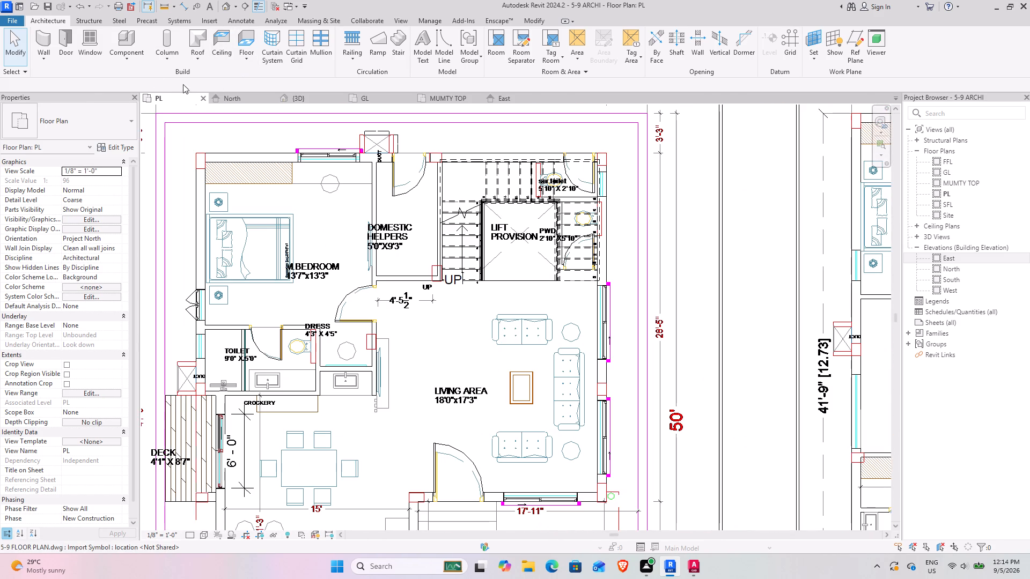
{"action": "scroll", "coordinate": [294, 287], "scroll_direction": "down", "scroll_amount": 2}
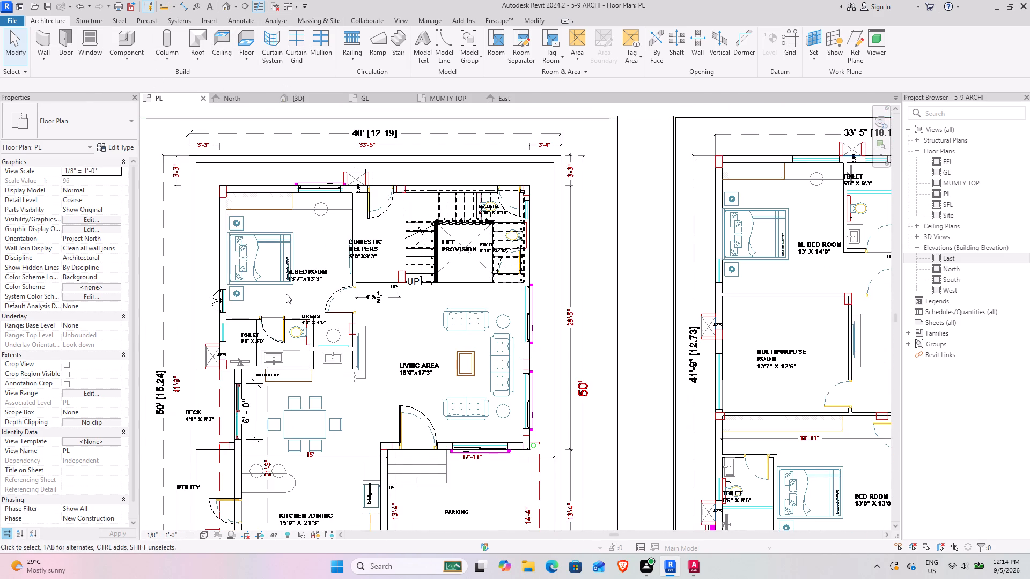
{"action": "middle_click_drag", "start_coordinate": [270, 291], "coordinate": [248, 213]}
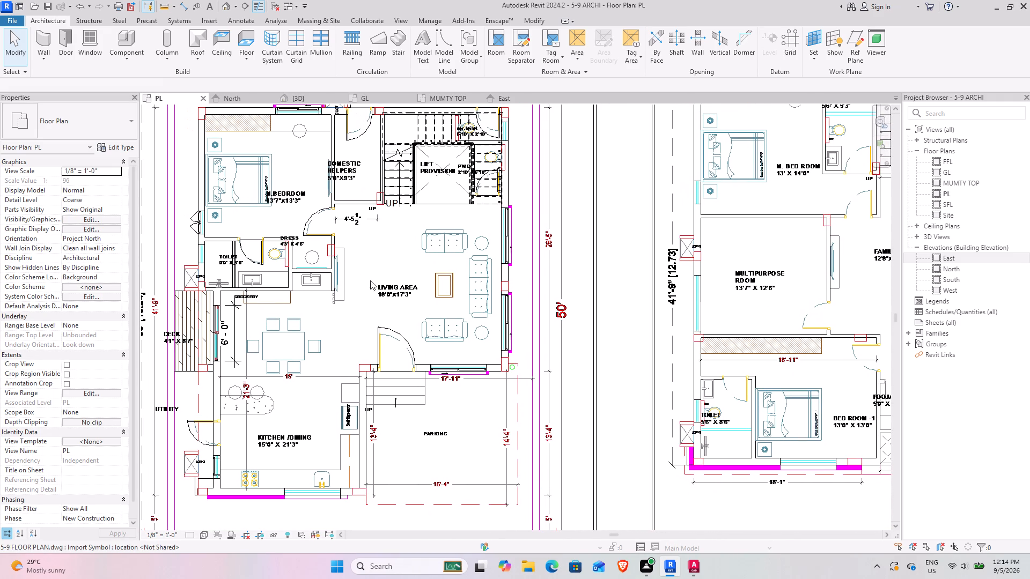
Start a new architectural floor on the PL level and duplicate its 4" type as HALL FLOORING.
{"action": "left_click", "coordinate": [251, 37]}
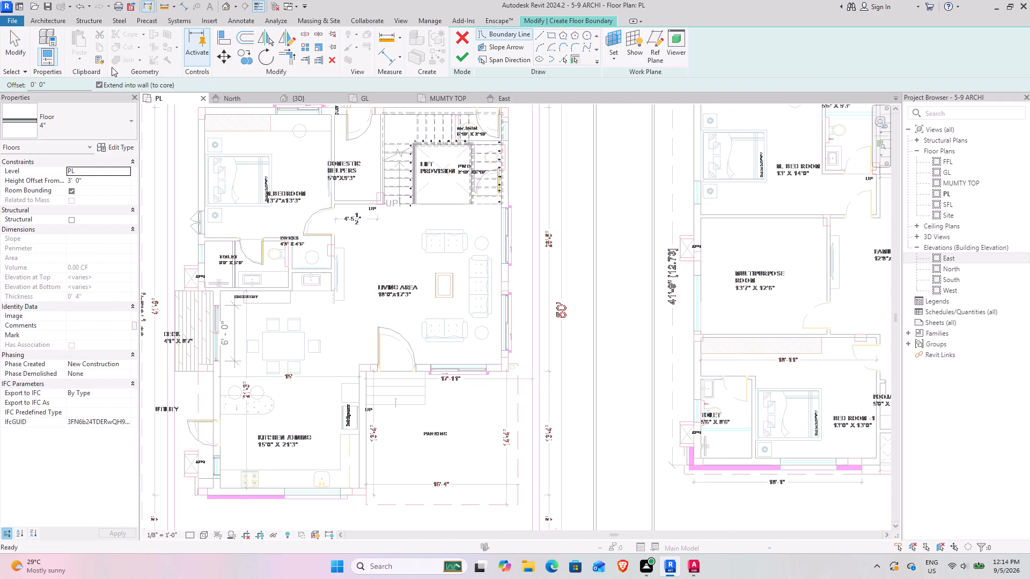
{"action": "left_click", "coordinate": [112, 145]}
{"action": "left_click", "coordinate": [714, 159]}
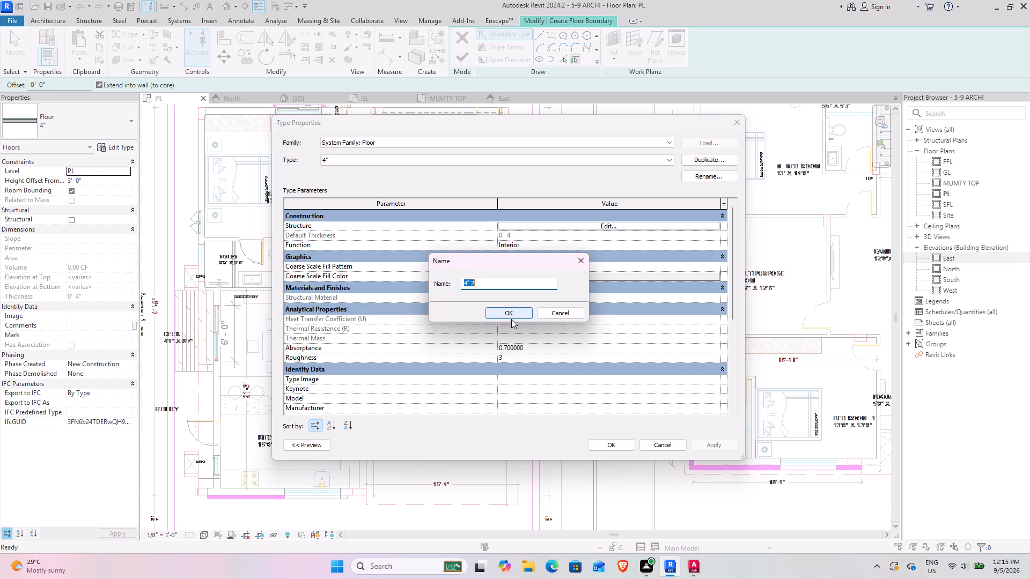
{"action": "key", "text": "2"}
{"action": "key", "text": "shift+quotedbl"}
{"action": "key", "text": "BackSpace"}
{"action": "key", "text": "BackSpace"}
{"action": "key", "text": "BackSpace"}
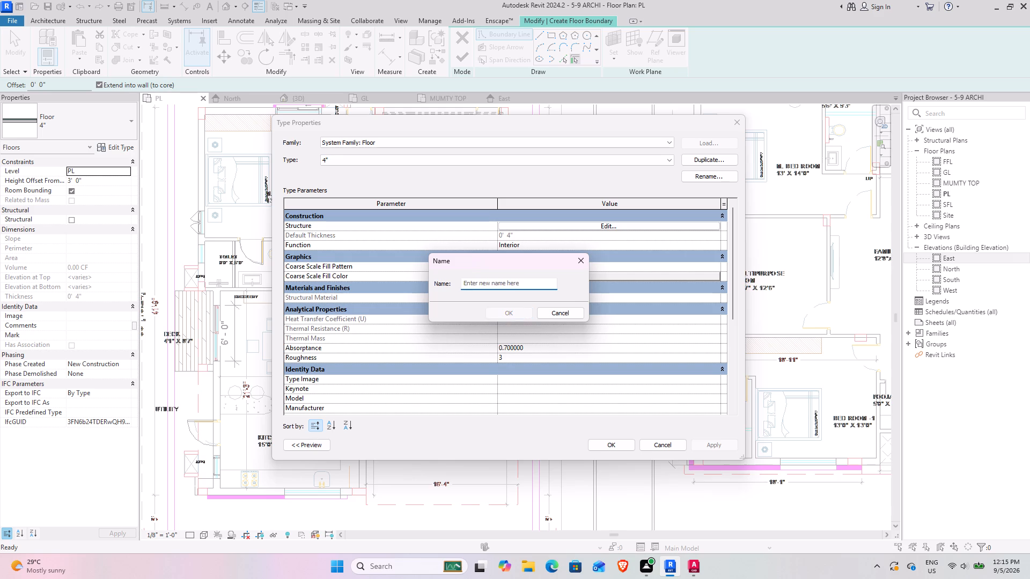
{"action": "key", "text": "h"}
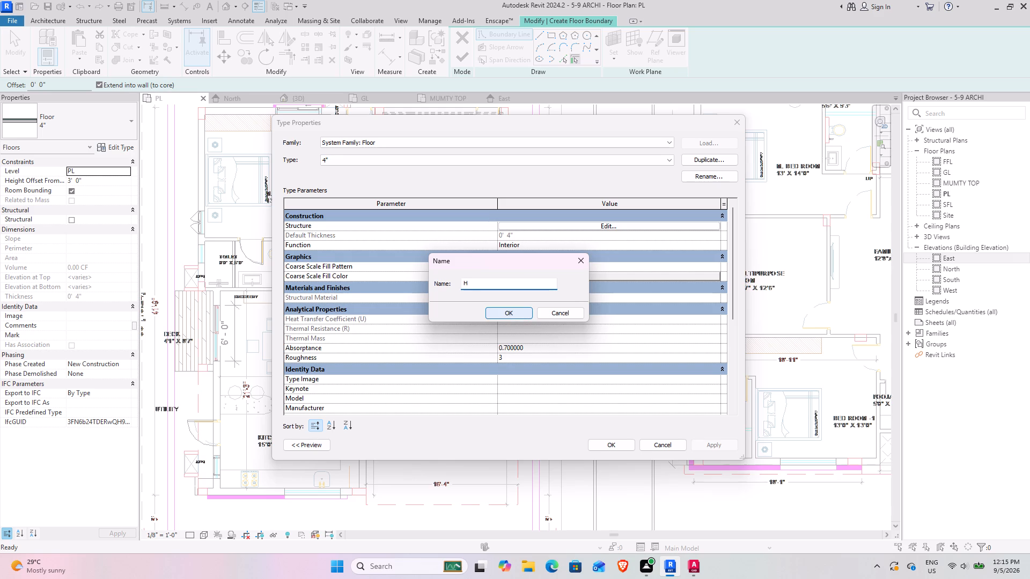
{"action": "type", "text": "ALL FLOORING"}
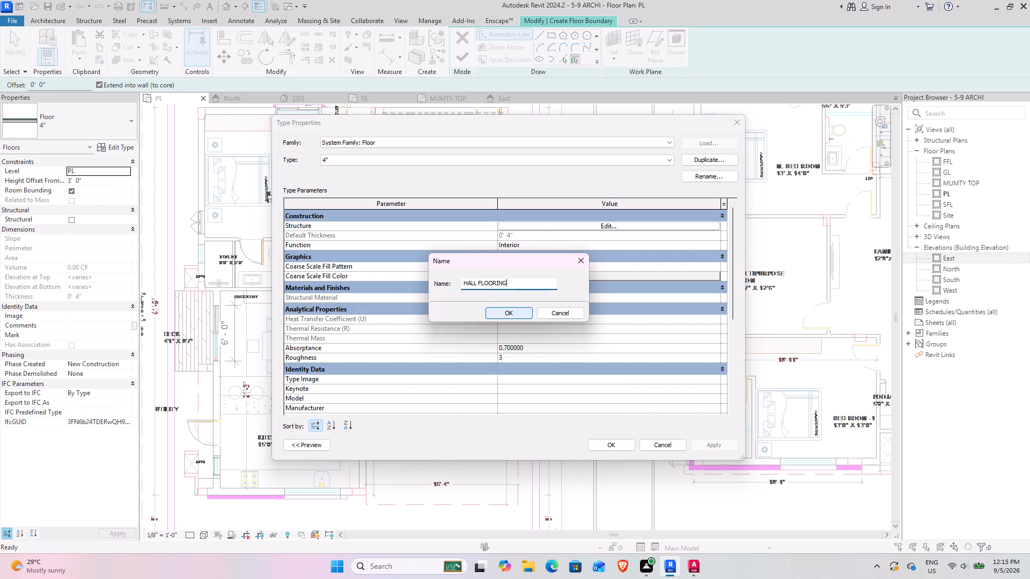
{"action": "left_click", "coordinate": [510, 316]}
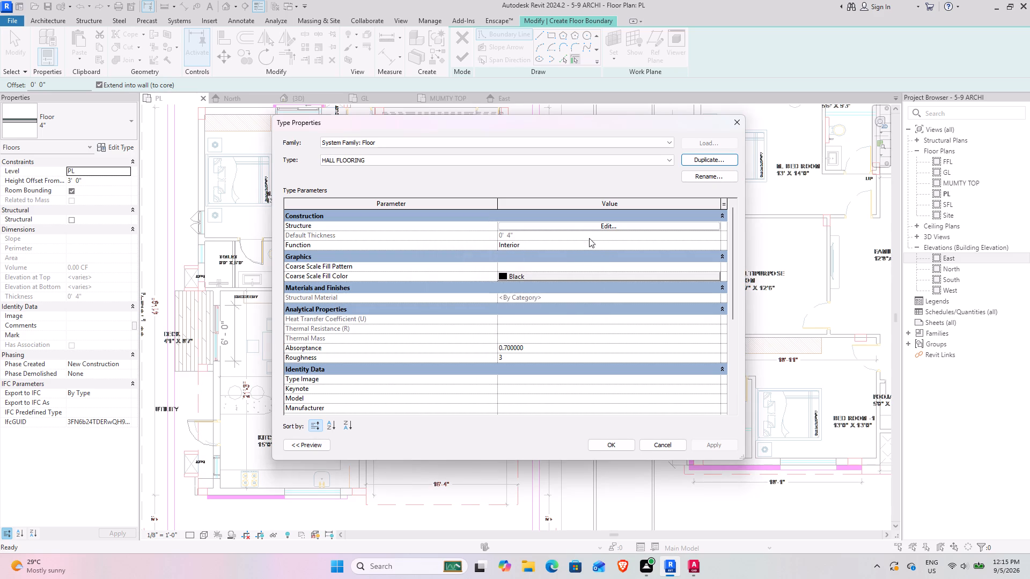
Set the core structure layer of the HALL FLOORING type to 1" thick.
{"action": "left_click", "coordinate": [591, 229]}
{"action": "left_click", "coordinate": [503, 235]}
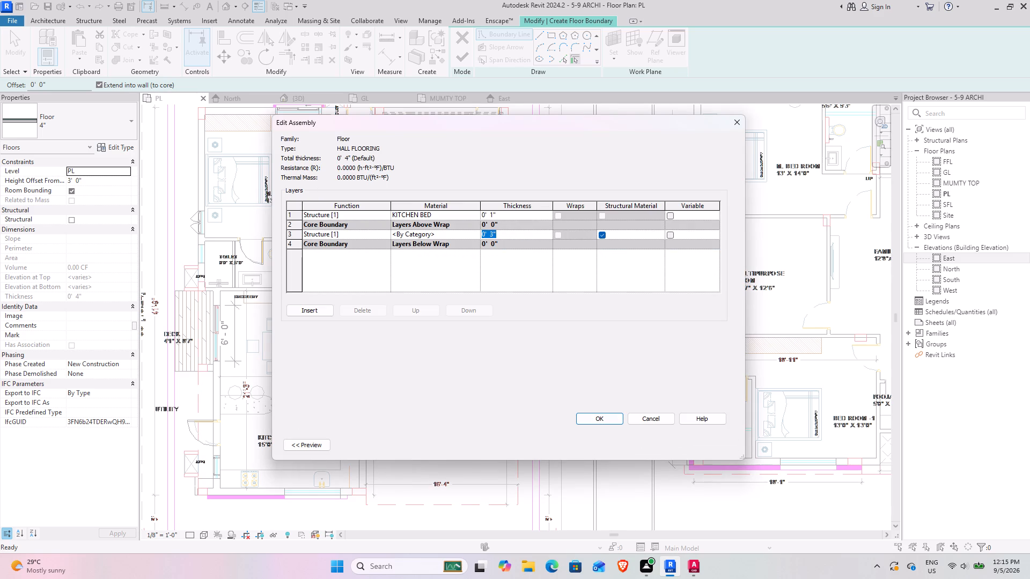
{"action": "type", "text": "1\""}
{"action": "key", "text": "Return"}
Create a new material and assign it to the top layer of HALL FLOORING in place of KITCHEN BED.
{"action": "left_click", "coordinate": [476, 216]}
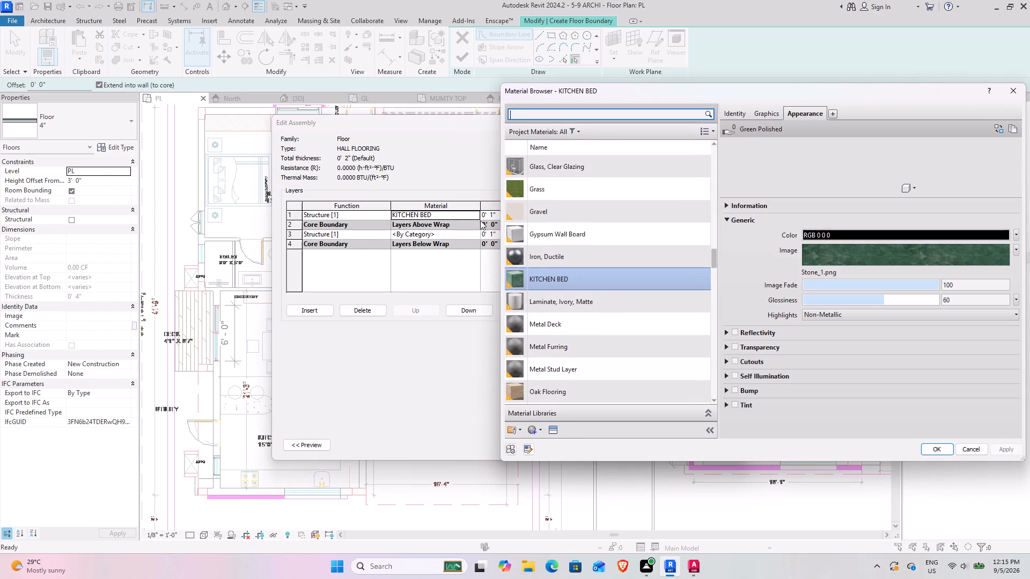
{"action": "left_click", "coordinate": [534, 430]}
{"action": "left_click", "coordinate": [549, 436]}
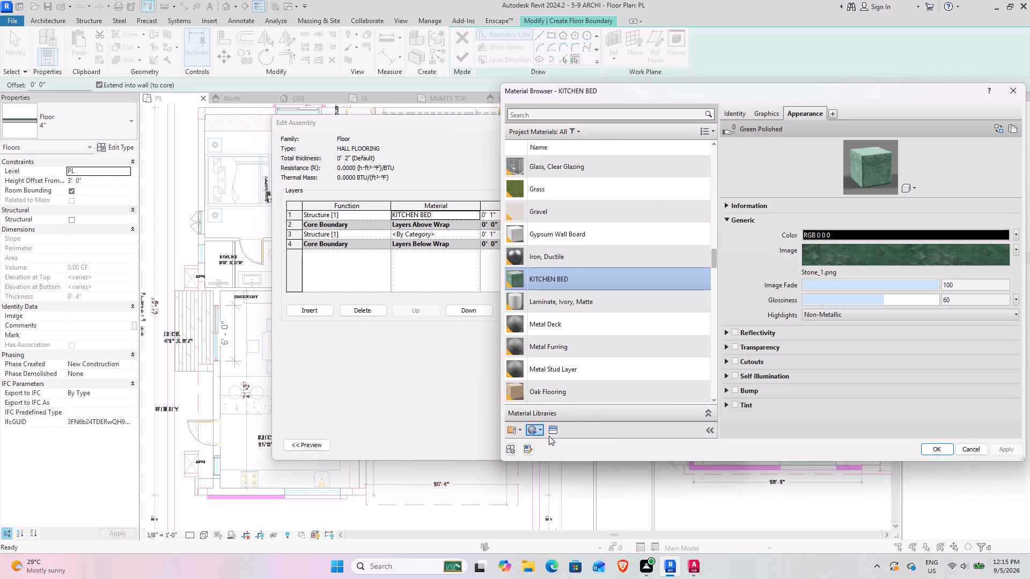
{"action": "left_click", "coordinate": [534, 425]}
{"action": "left_click", "coordinate": [543, 447]}
{"action": "double_click", "coordinate": [594, 253]}
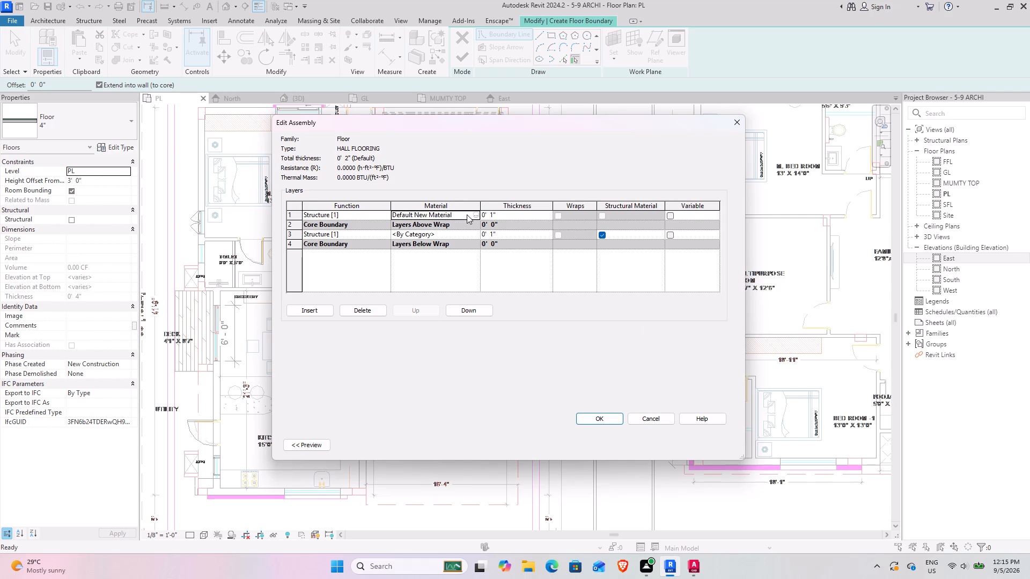
Rename the new material on the top layer as HALL FLOORING.
{"action": "left_click", "coordinate": [474, 216]}
{"action": "right_click", "coordinate": [610, 280]}
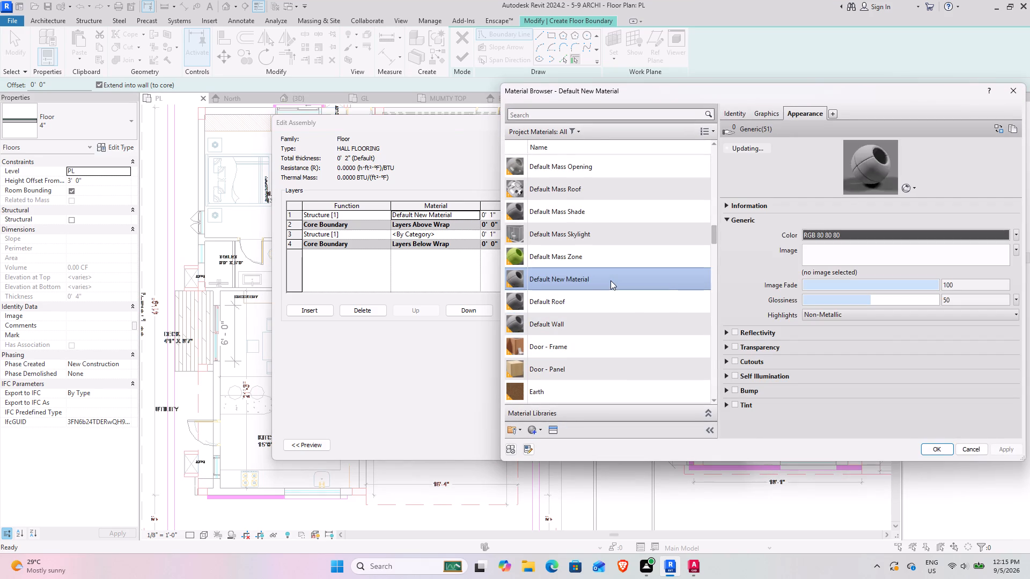
{"action": "left_click", "coordinate": [737, 113]}
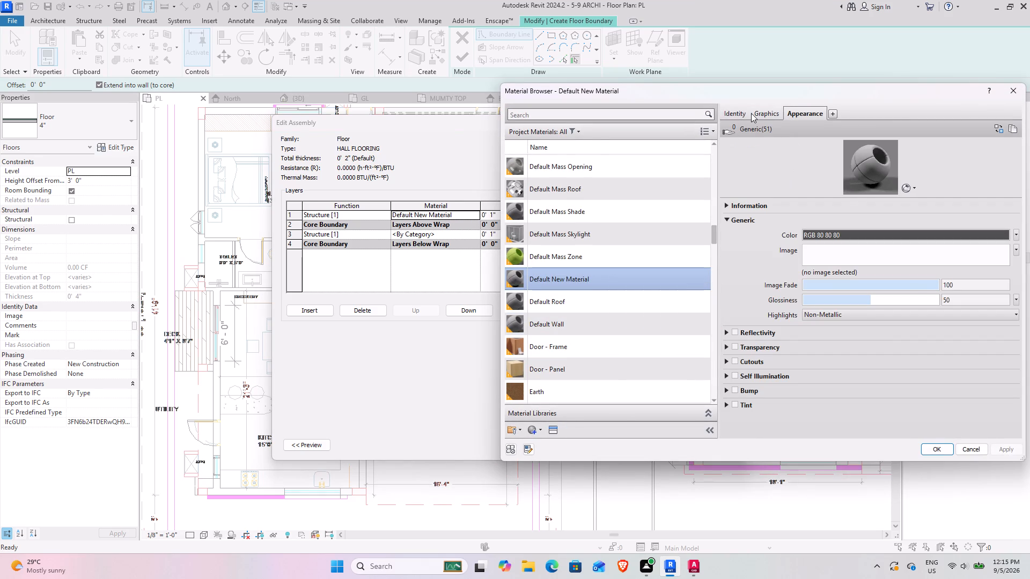
{"action": "left_click", "coordinate": [746, 113]}
{"action": "left_click", "coordinate": [875, 134]}
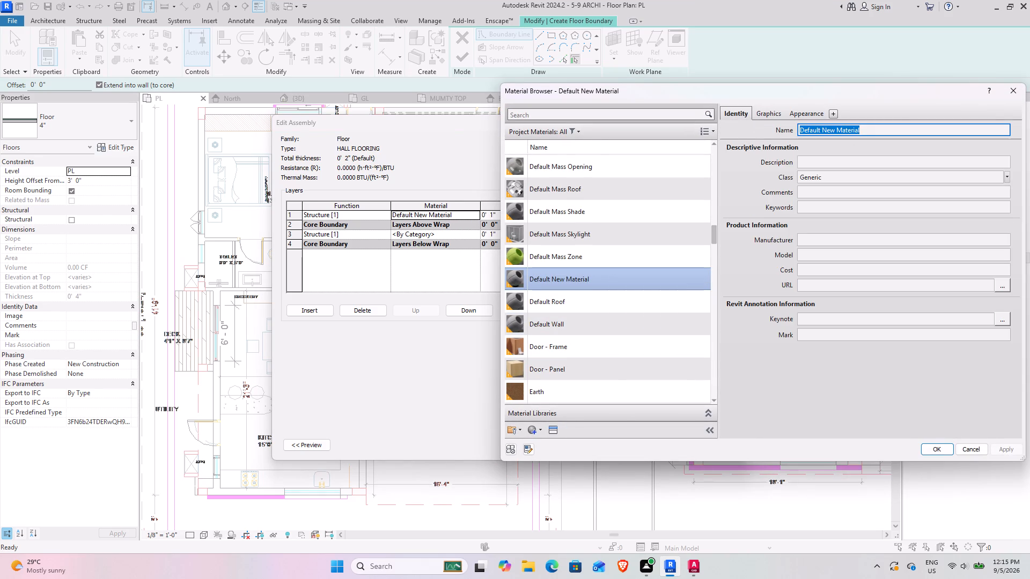
{"action": "type", "text": "HALL FLOOT"}
{"action": "key", "text": "BackSpace"}
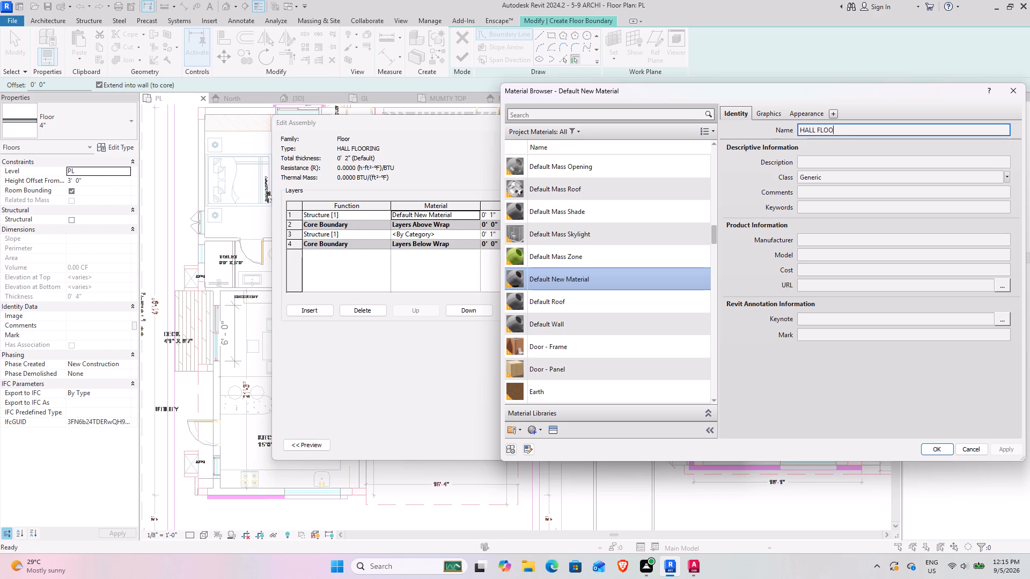
{"action": "type", "text": "RING"}
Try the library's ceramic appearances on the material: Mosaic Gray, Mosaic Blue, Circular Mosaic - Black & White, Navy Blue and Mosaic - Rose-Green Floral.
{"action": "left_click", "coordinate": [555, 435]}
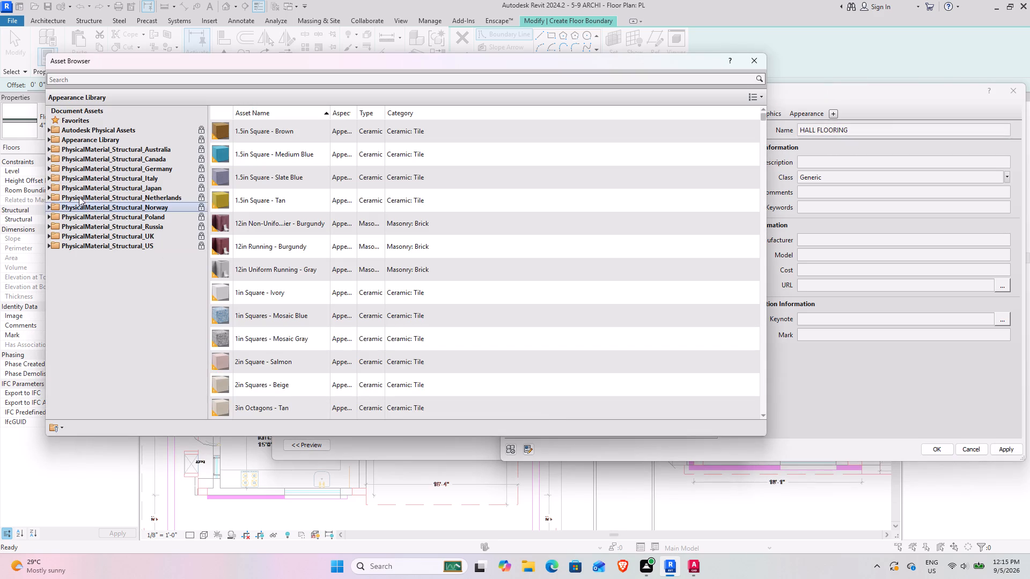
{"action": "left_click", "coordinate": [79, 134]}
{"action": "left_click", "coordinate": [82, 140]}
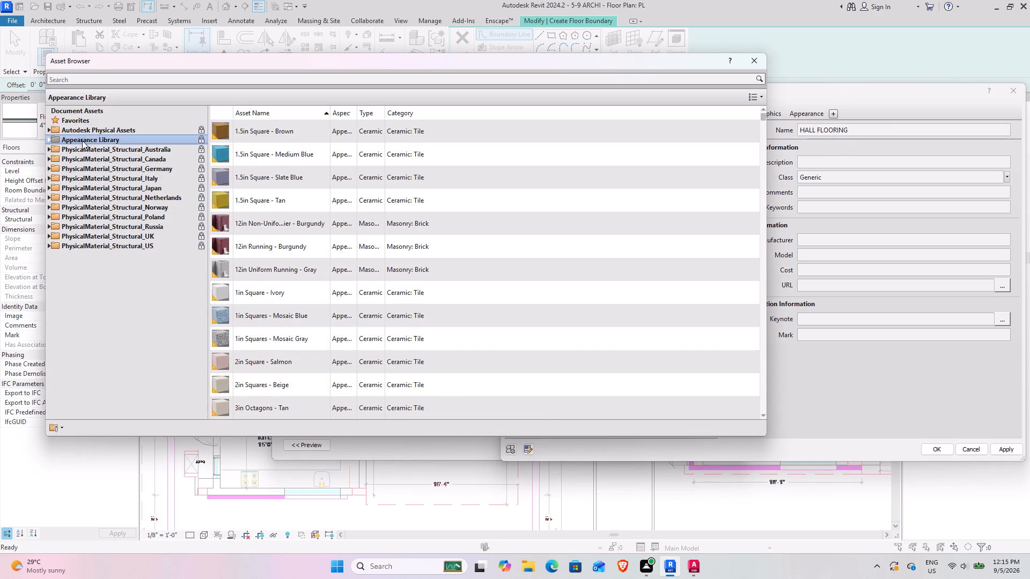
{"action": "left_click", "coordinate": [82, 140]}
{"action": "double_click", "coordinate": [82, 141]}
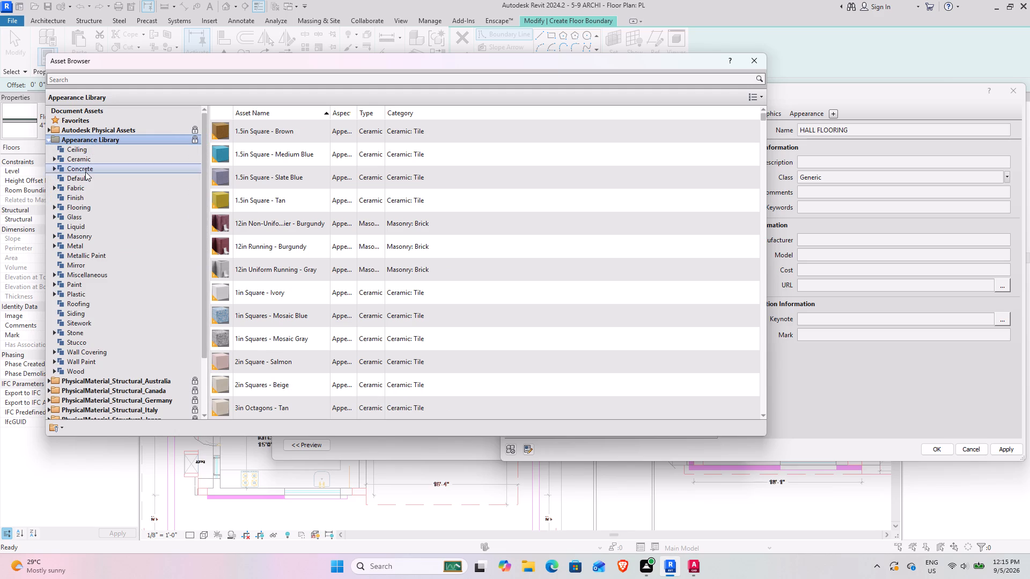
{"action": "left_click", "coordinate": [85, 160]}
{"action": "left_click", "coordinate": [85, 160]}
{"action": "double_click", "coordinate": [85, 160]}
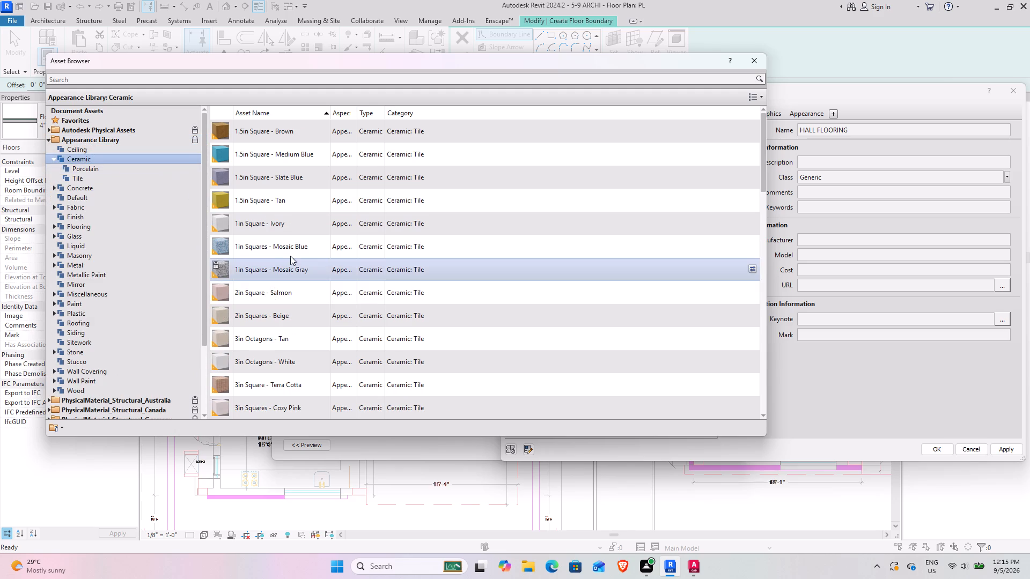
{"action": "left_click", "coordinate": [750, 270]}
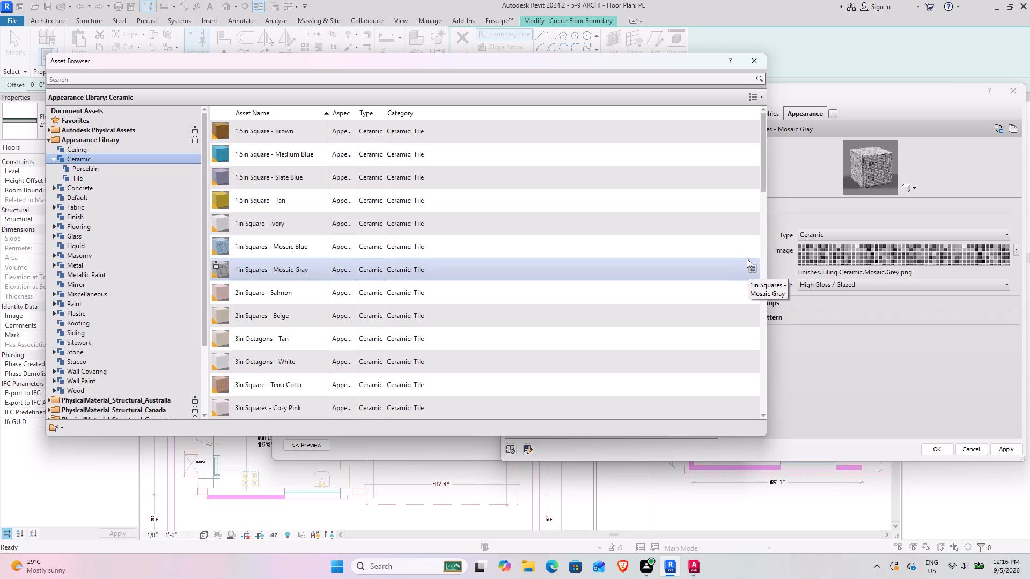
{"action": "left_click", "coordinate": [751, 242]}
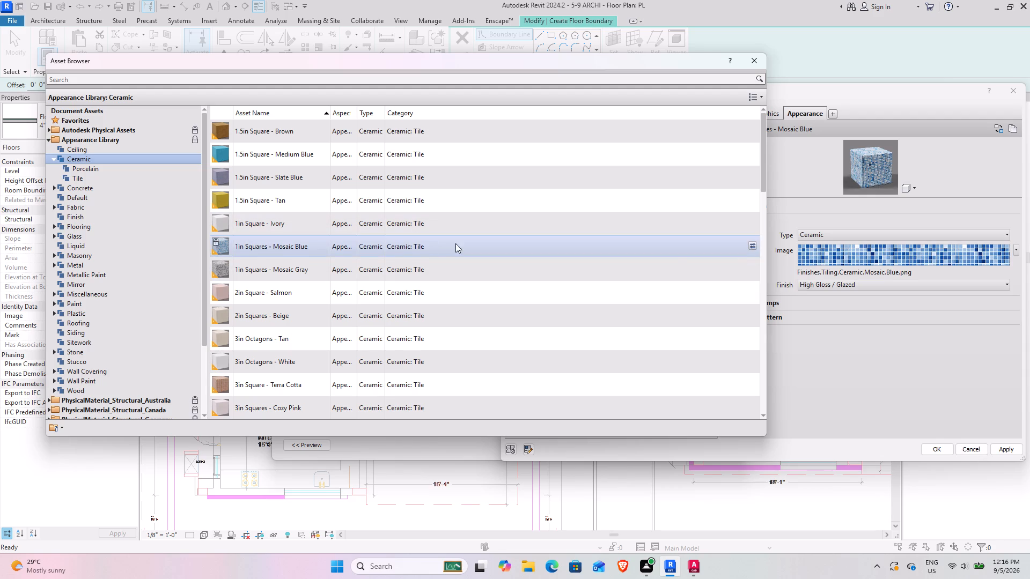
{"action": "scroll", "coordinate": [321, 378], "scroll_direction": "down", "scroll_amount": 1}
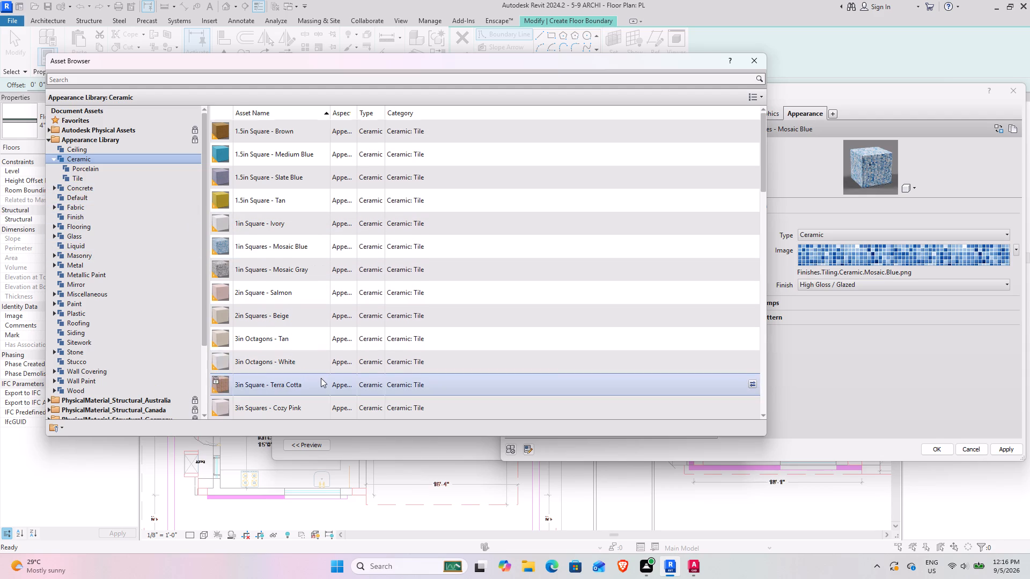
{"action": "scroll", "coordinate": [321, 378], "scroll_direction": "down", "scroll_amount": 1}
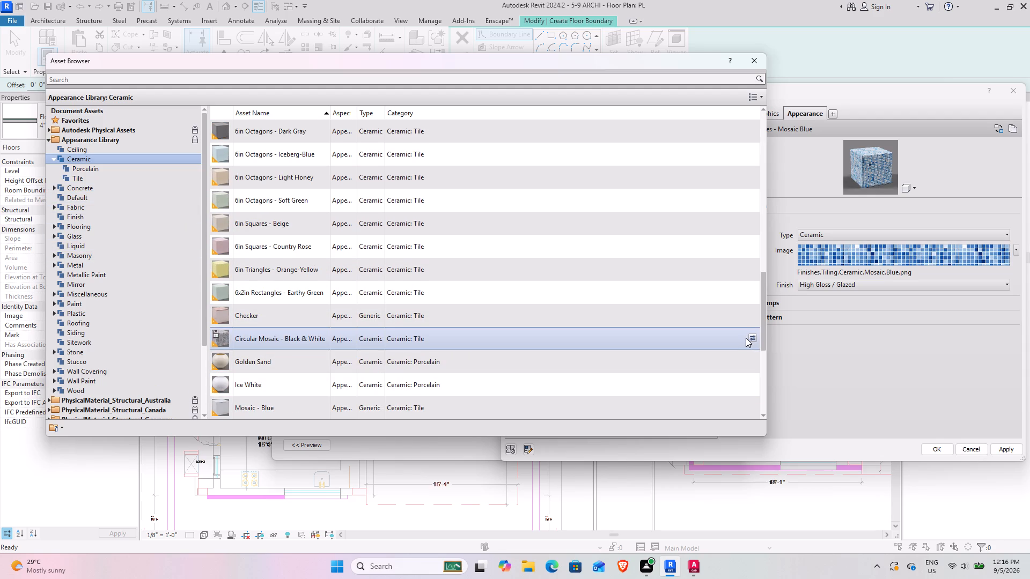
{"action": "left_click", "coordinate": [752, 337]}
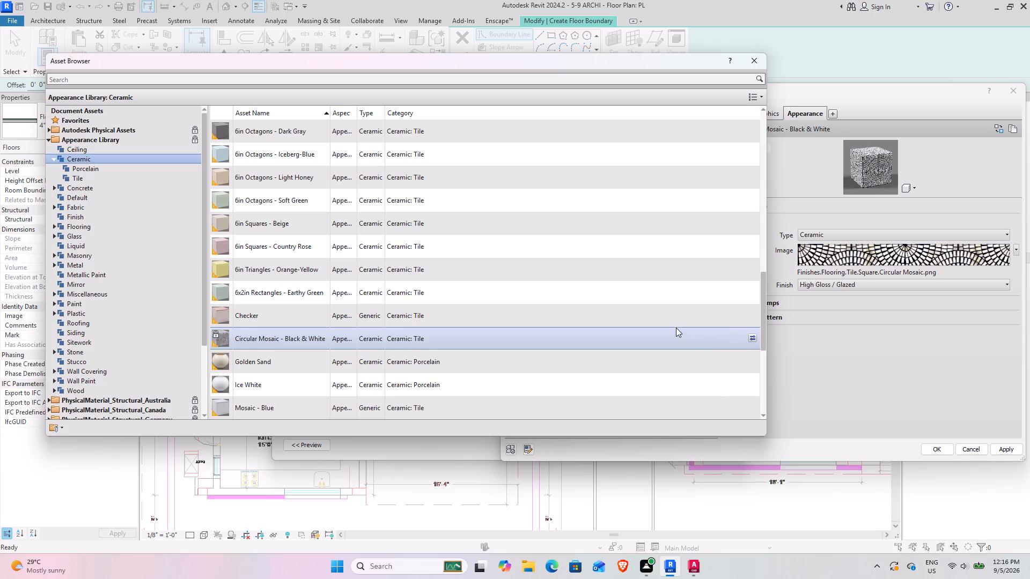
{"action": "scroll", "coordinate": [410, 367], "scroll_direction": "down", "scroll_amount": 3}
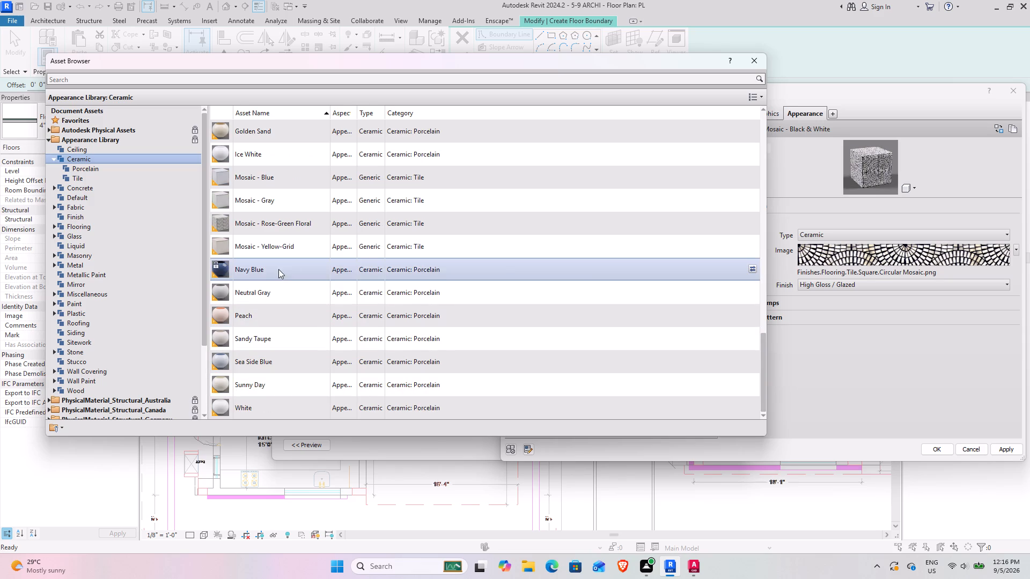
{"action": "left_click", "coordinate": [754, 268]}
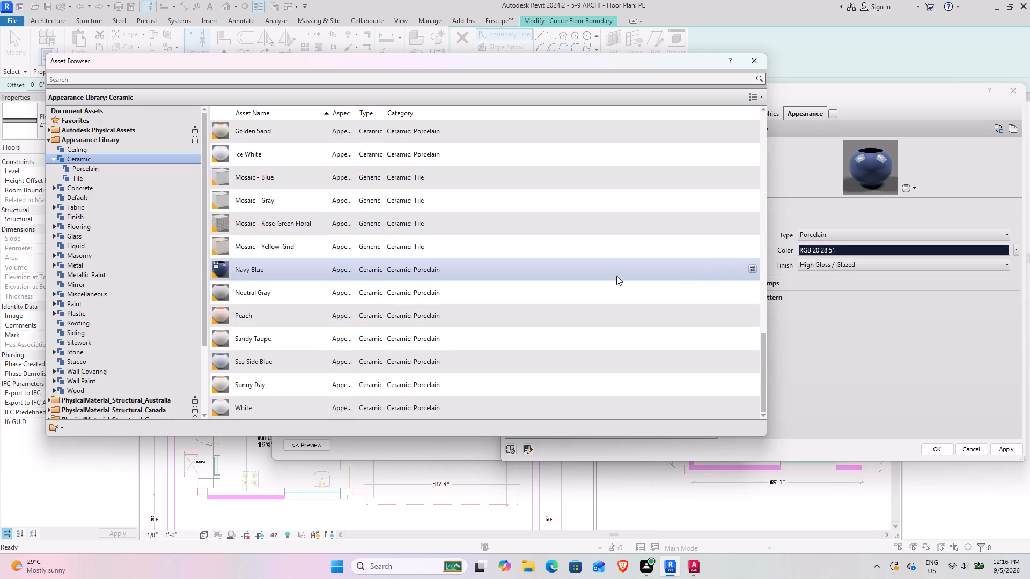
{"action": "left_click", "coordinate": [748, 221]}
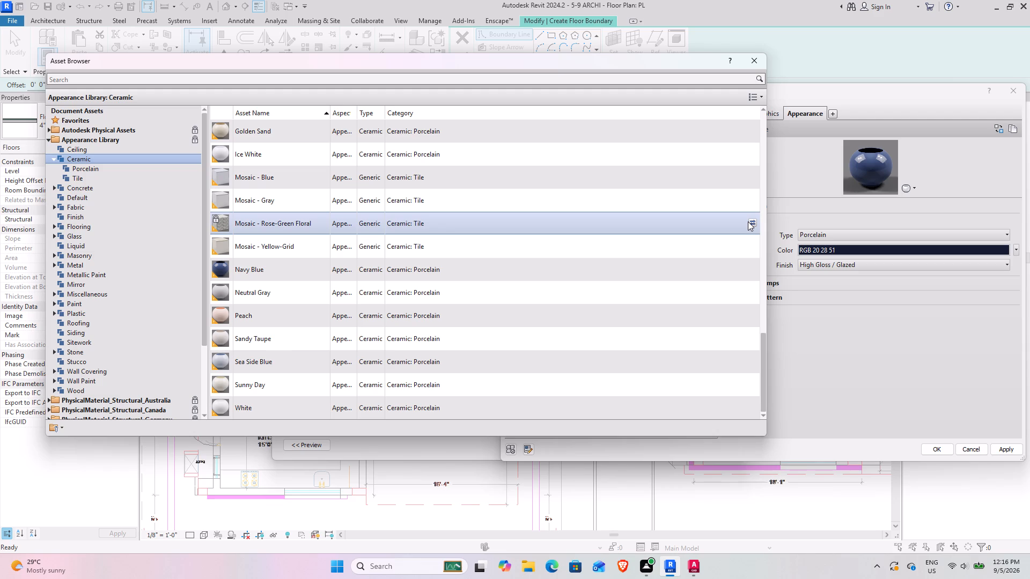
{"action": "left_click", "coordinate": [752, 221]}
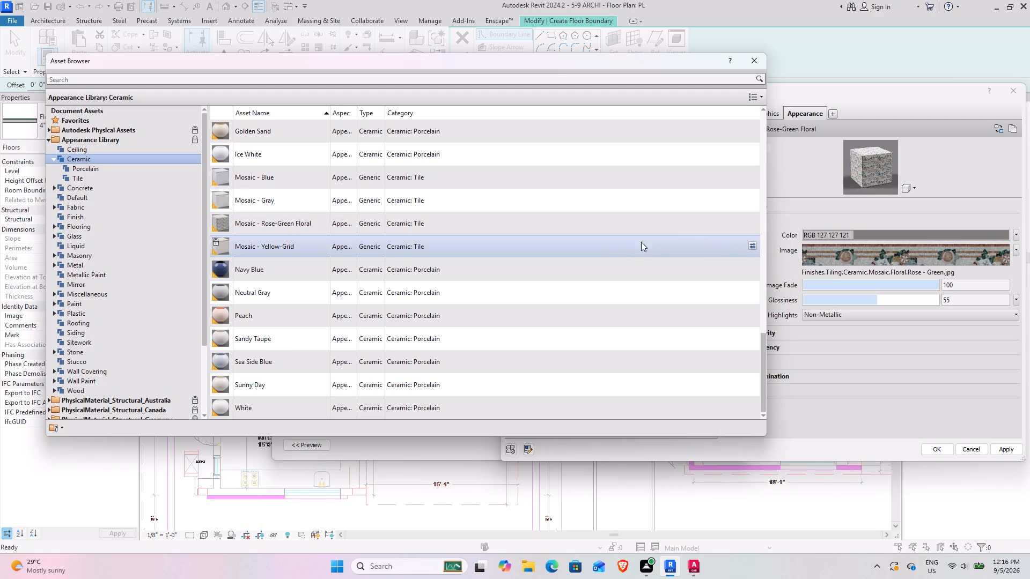
Browse the ceramic, tile, fabric and finish categories of the Appearance Library for a suitable floor finish.
{"action": "scroll", "coordinate": [487, 267], "scroll_direction": "up", "scroll_amount": 1}
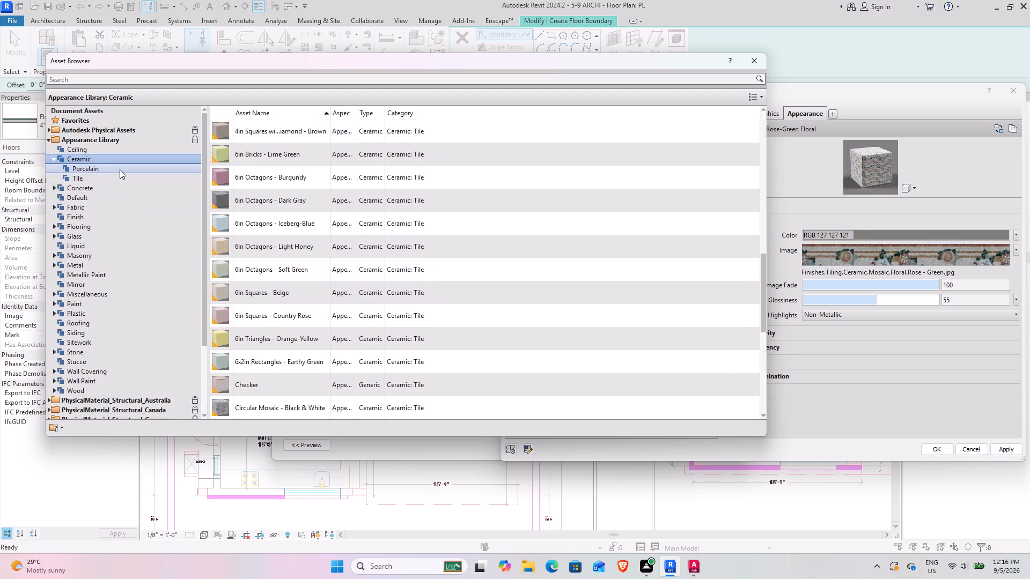
{"action": "double_click", "coordinate": [120, 169]}
{"action": "left_click", "coordinate": [111, 180]}
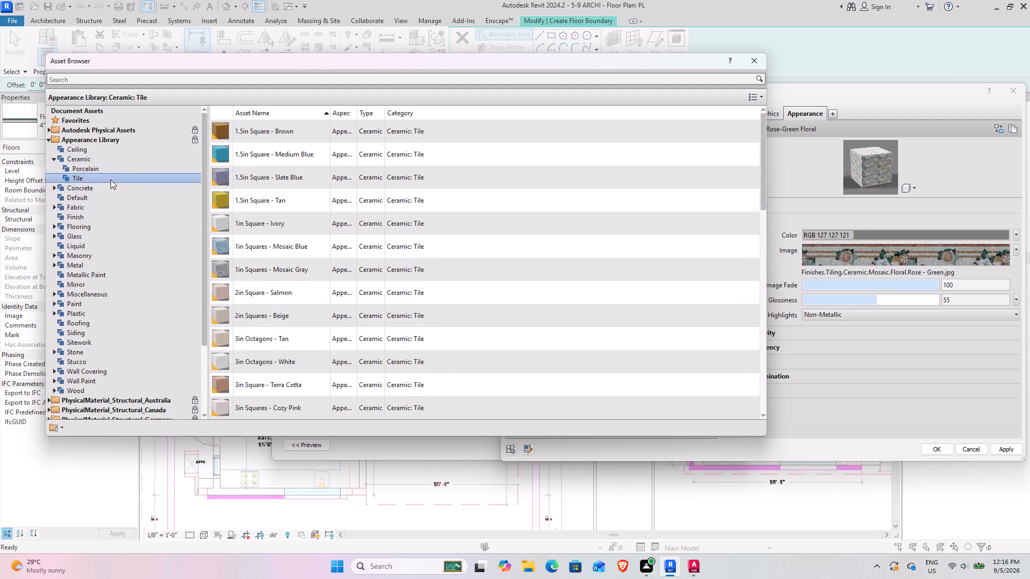
{"action": "left_click", "coordinate": [133, 158]}
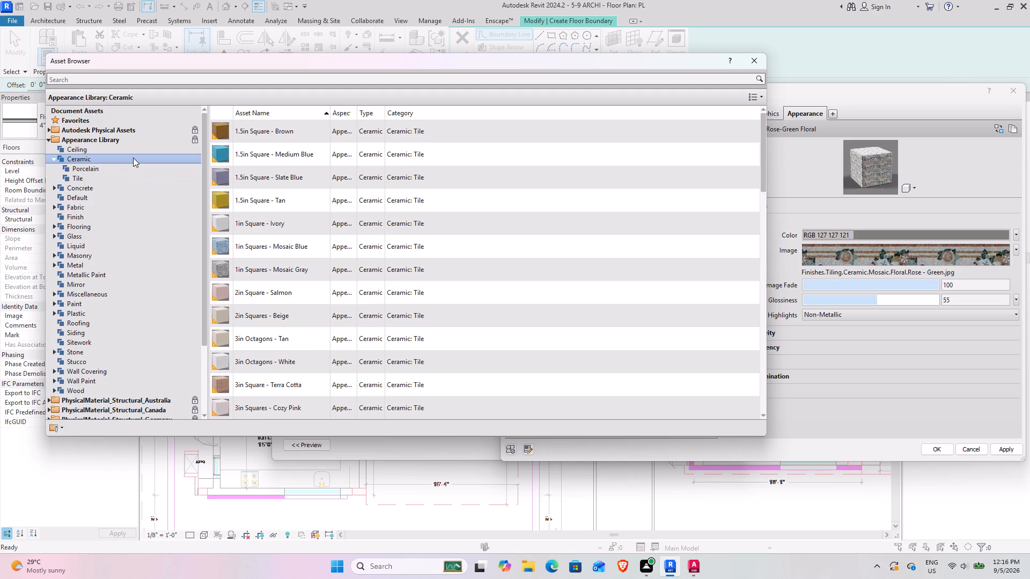
{"action": "scroll", "coordinate": [313, 294], "scroll_direction": "down", "scroll_amount": 9}
{"action": "scroll", "coordinate": [300, 286], "scroll_direction": "up", "scroll_amount": 3}
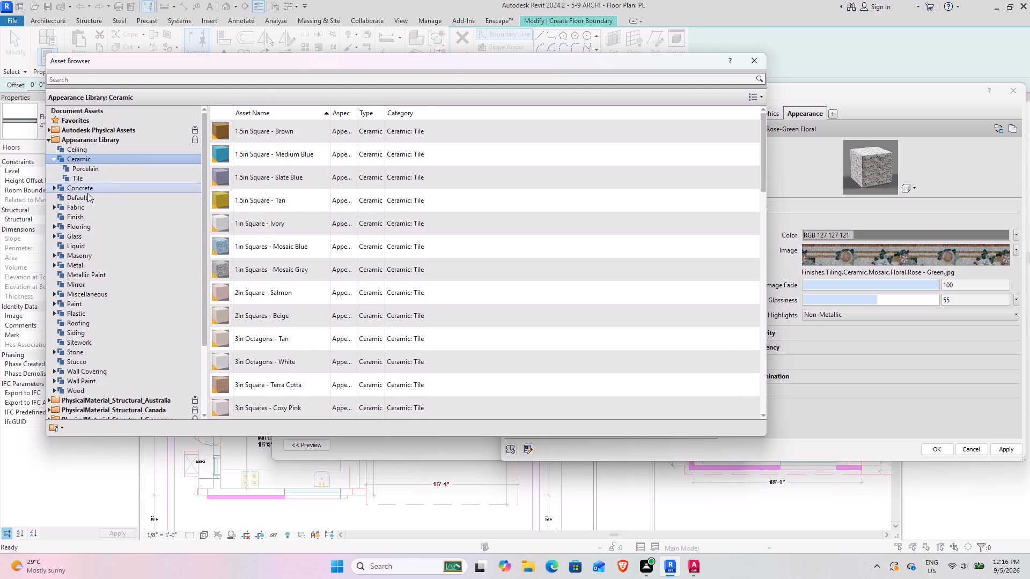
{"action": "left_click", "coordinate": [91, 210]}
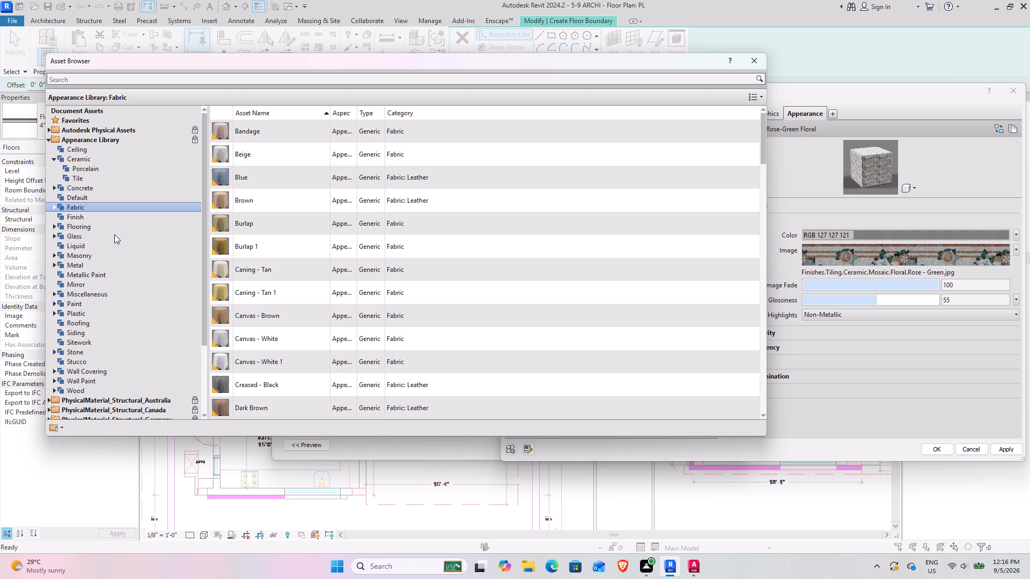
{"action": "left_click", "coordinate": [80, 214]}
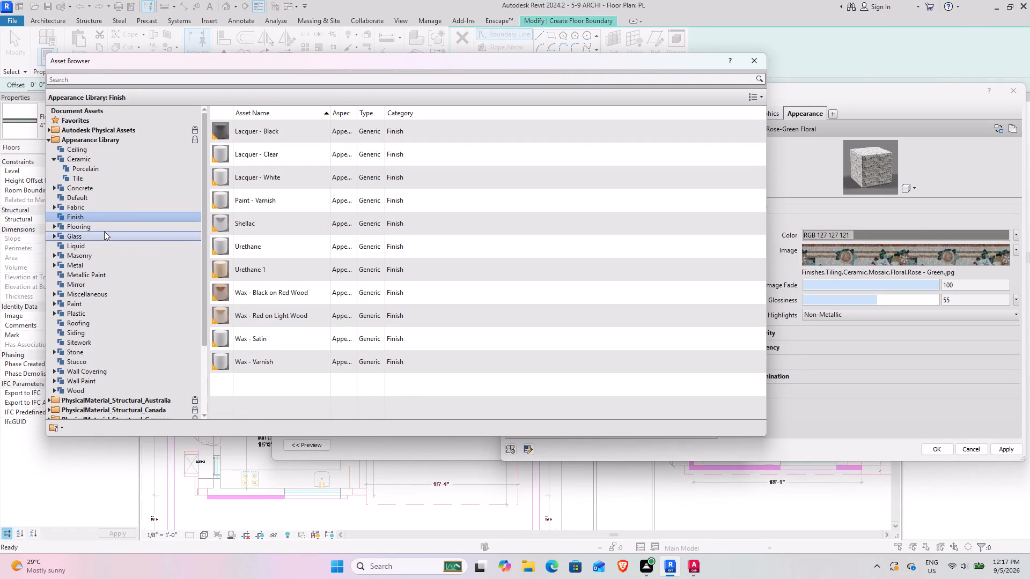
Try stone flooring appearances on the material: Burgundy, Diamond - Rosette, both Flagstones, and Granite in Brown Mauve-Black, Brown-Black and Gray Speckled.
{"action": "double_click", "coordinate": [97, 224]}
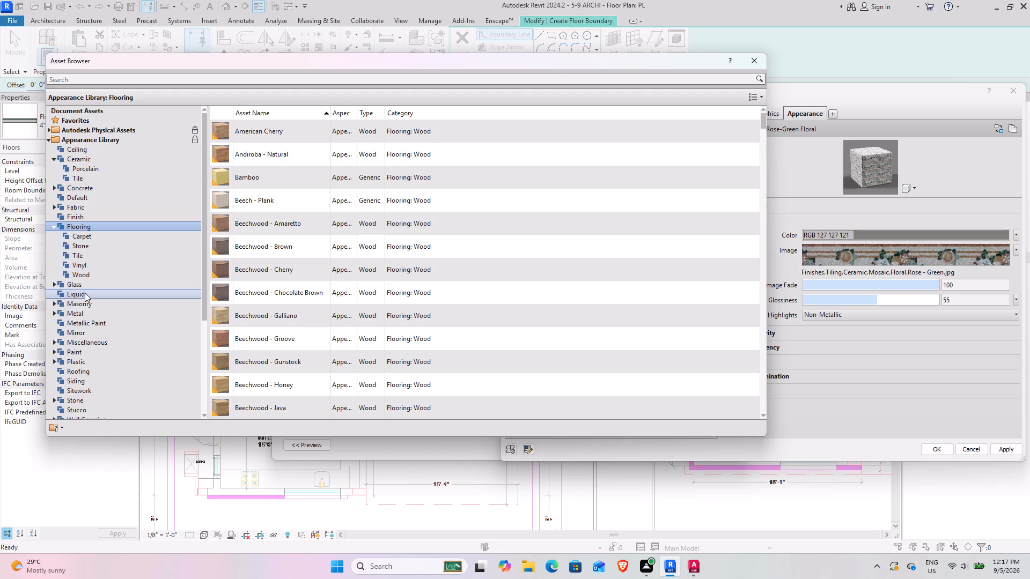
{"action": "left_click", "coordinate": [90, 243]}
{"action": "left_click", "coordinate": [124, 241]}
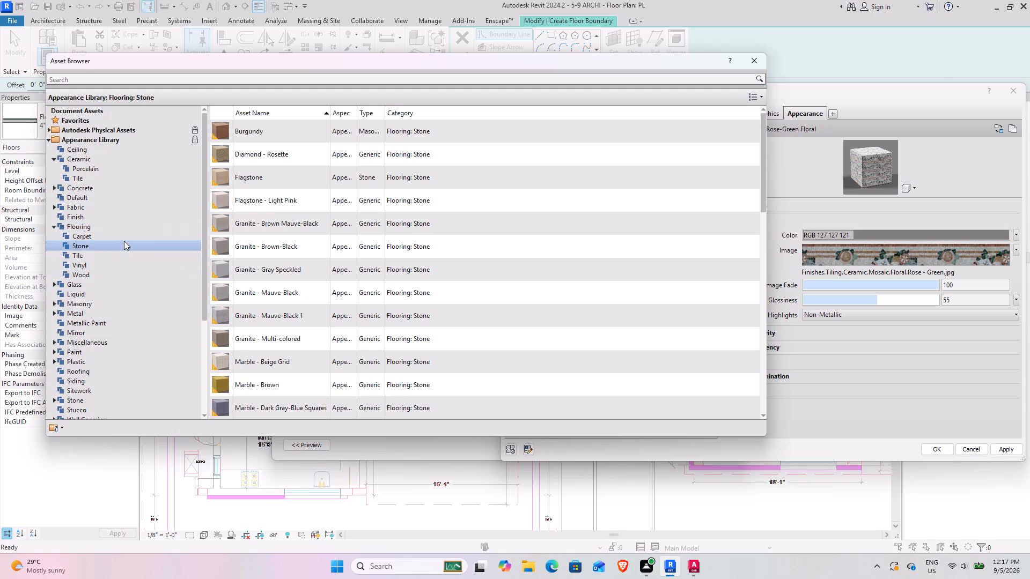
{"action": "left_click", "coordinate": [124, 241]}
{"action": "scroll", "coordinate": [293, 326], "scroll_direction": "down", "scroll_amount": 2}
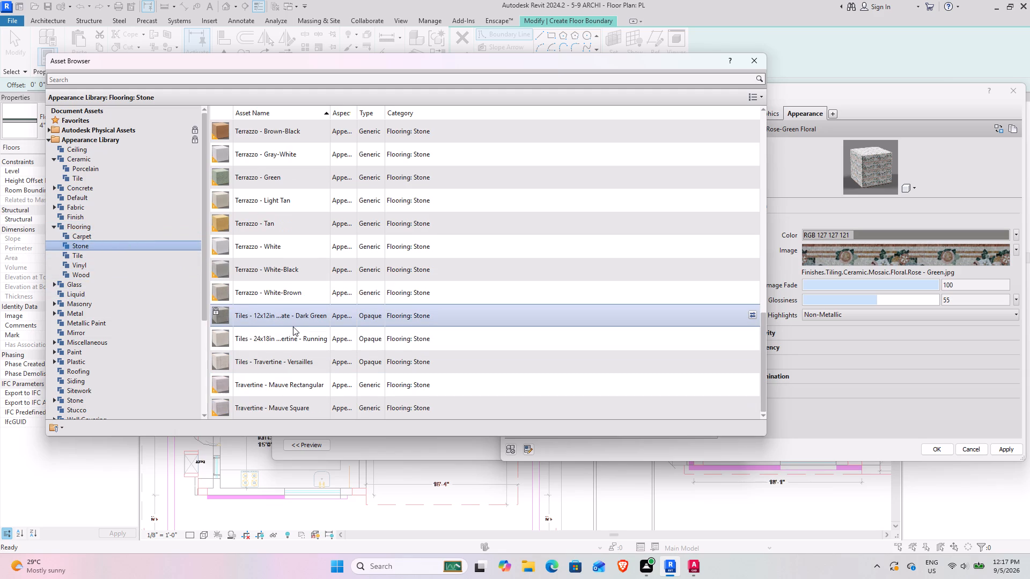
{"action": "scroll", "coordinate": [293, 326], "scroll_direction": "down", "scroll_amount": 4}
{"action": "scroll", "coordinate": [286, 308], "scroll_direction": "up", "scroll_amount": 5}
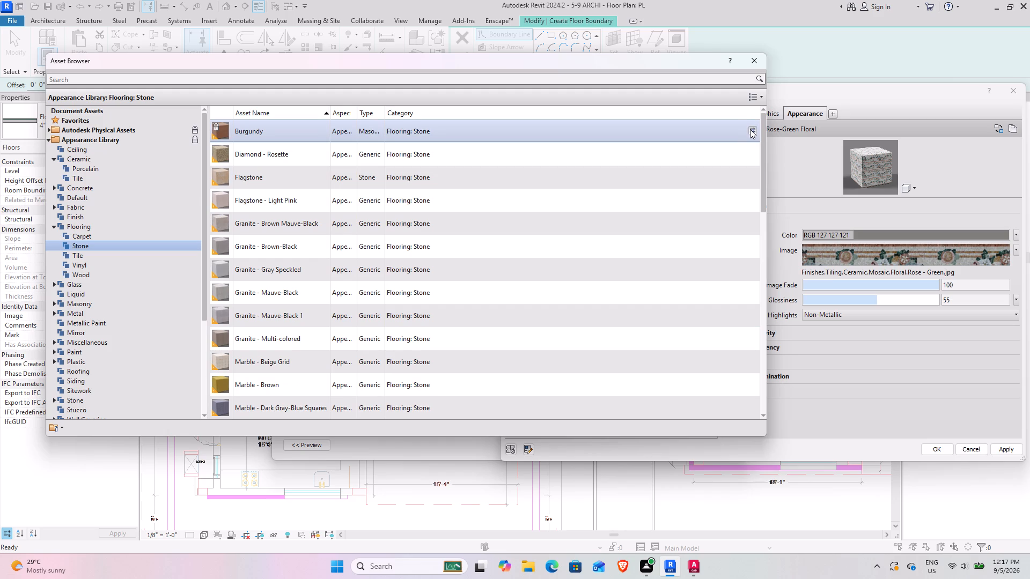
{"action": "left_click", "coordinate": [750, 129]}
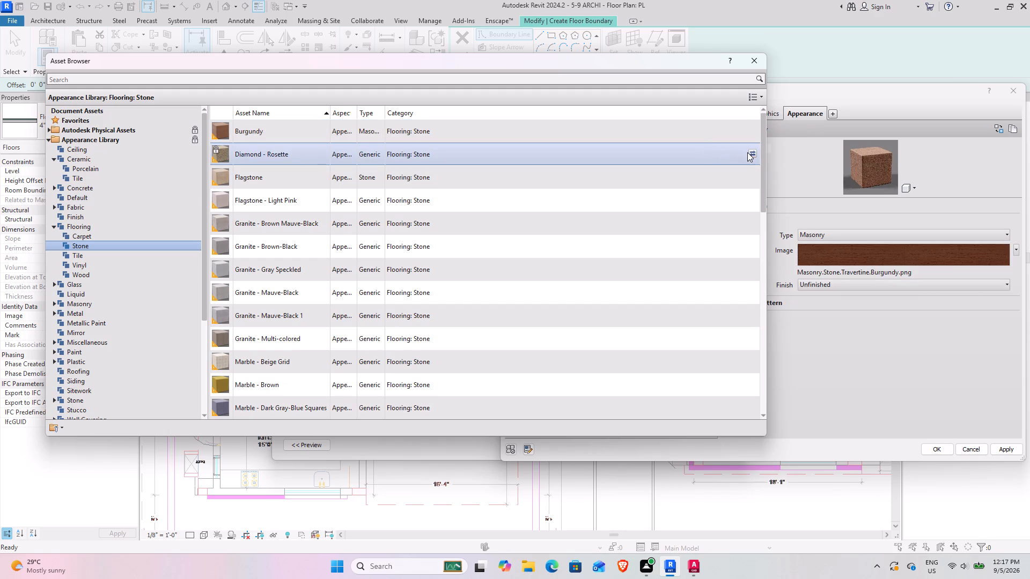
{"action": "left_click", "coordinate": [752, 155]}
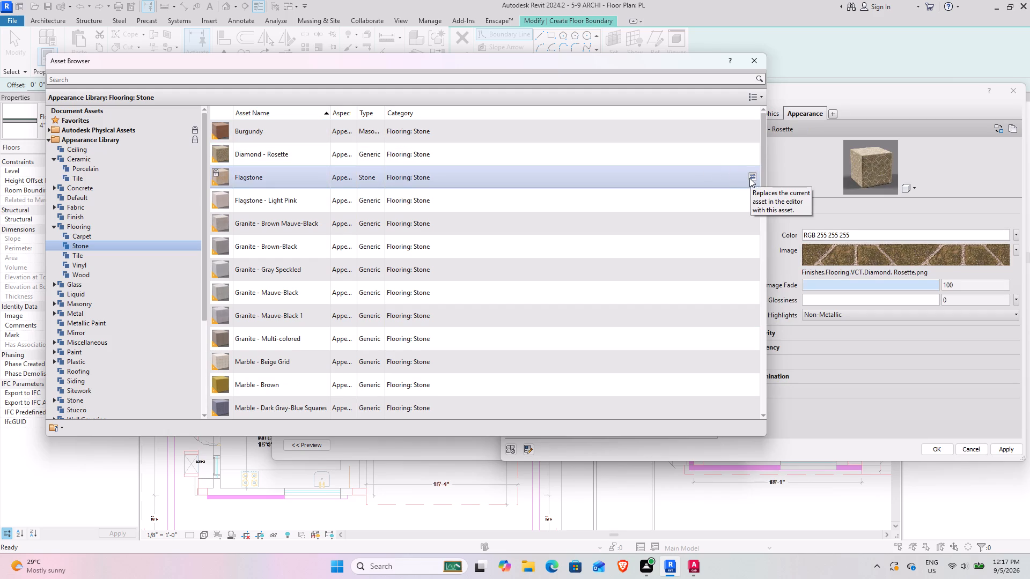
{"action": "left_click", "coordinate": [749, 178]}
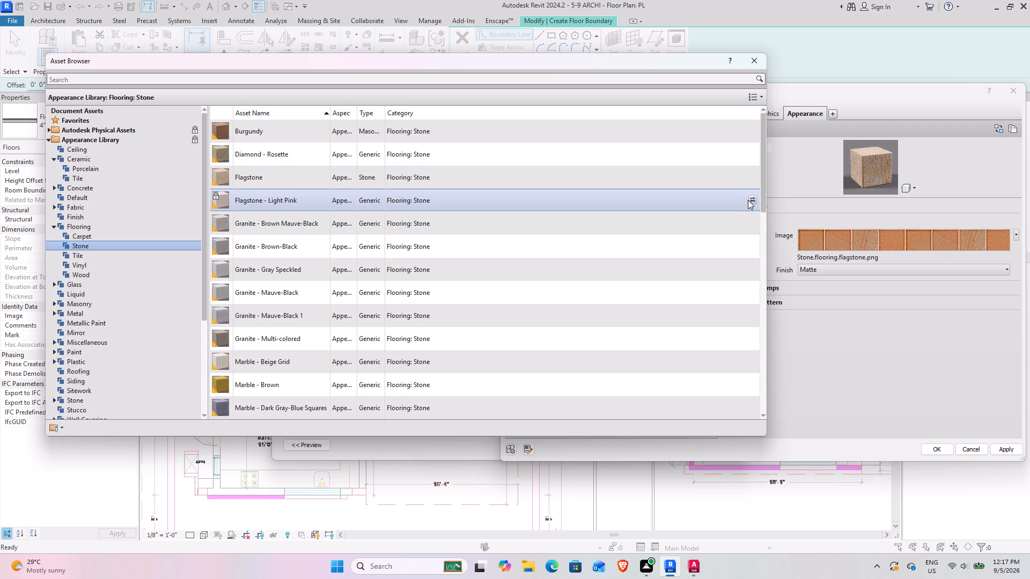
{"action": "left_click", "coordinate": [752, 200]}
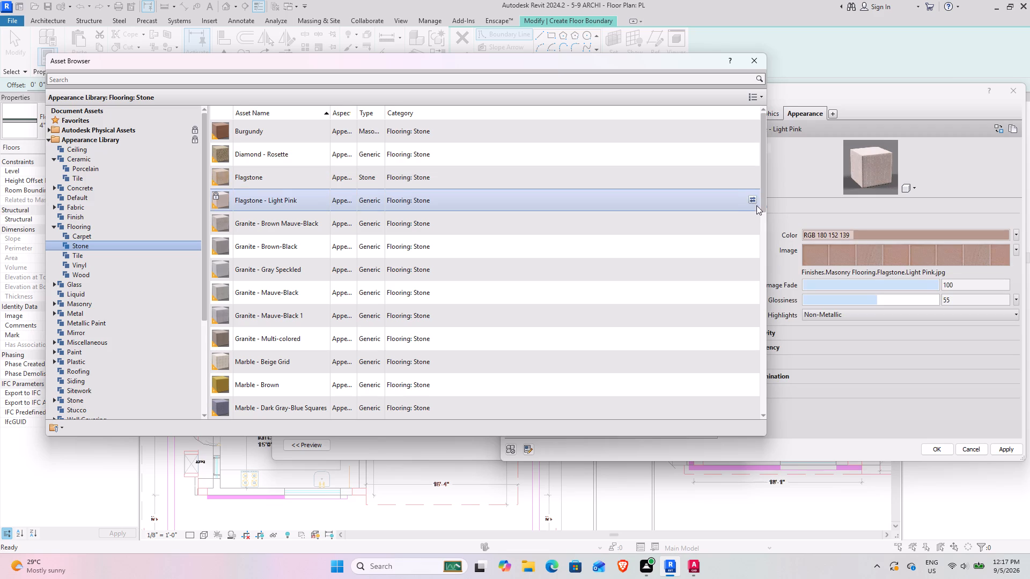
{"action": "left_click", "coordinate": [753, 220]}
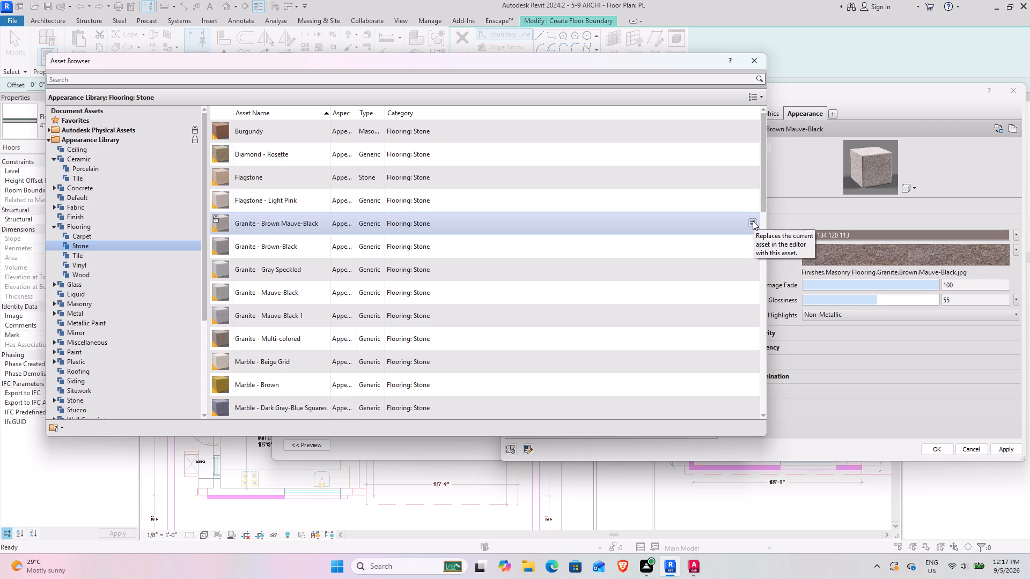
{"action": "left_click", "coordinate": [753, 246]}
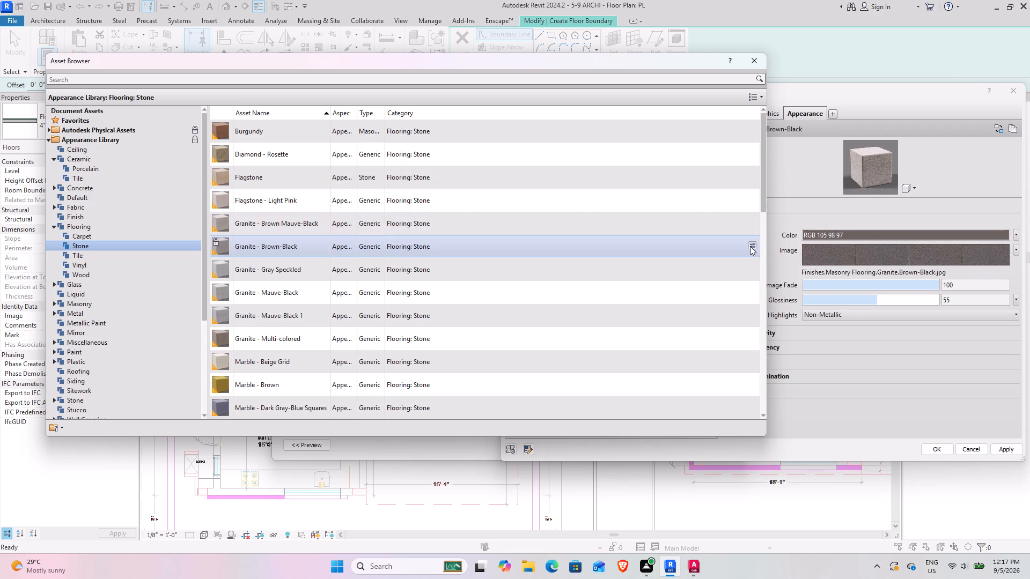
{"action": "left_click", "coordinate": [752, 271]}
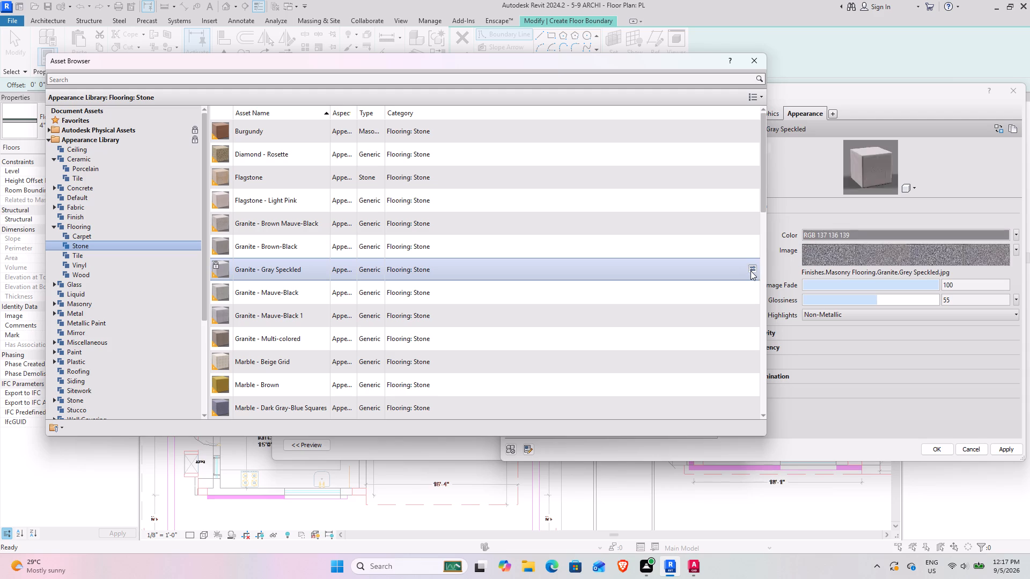
Replace the HALL FLOORING material's appearance with the stone flooring asset Granite - Mauve-Black.
{"action": "left_click", "coordinate": [752, 292]}
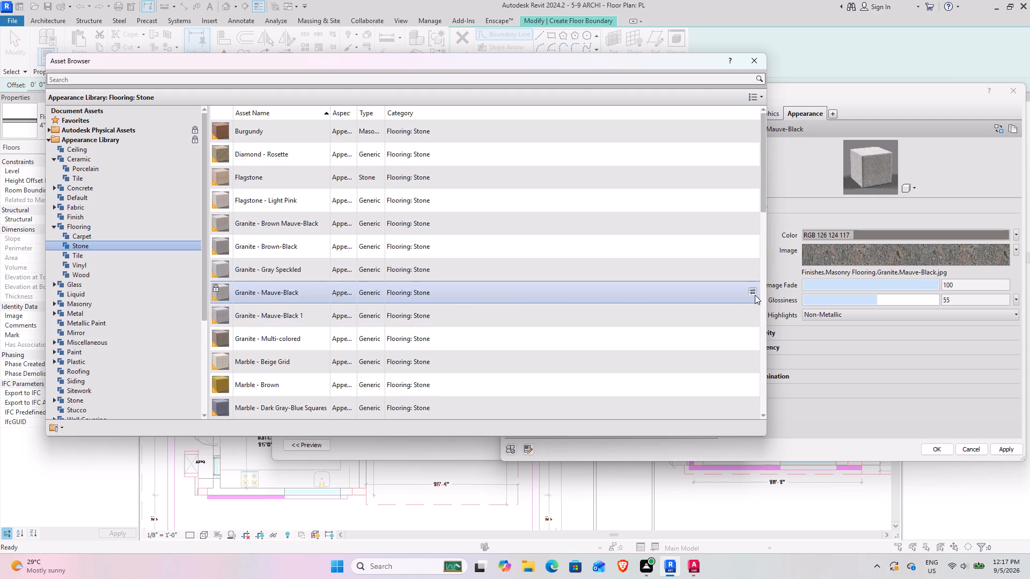
{"action": "left_click", "coordinate": [755, 295]}
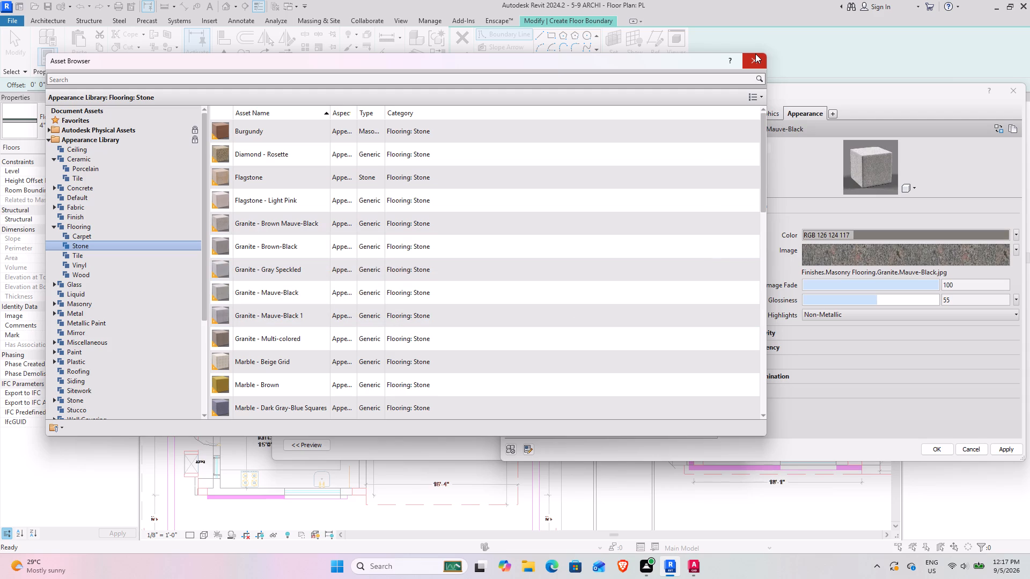
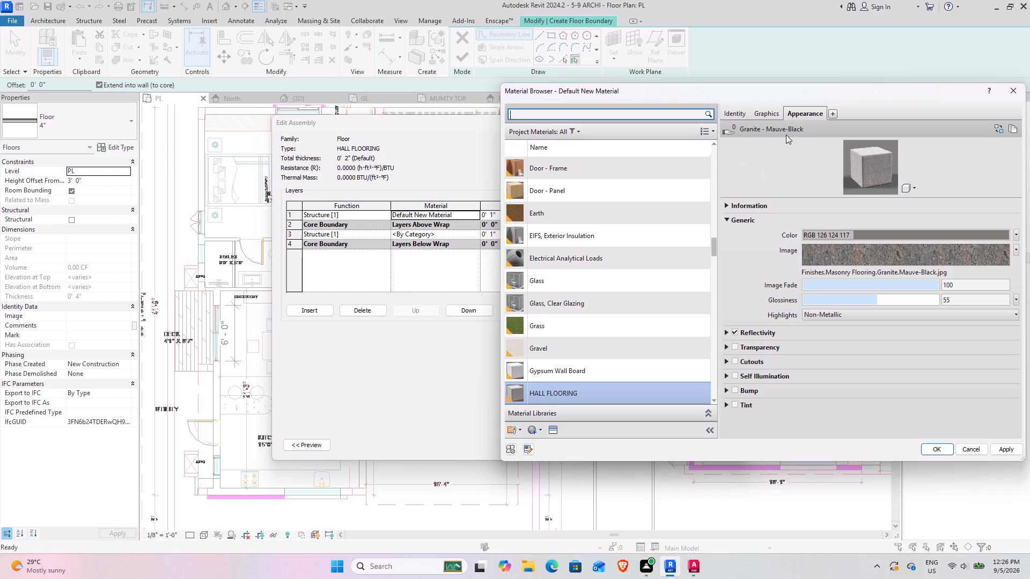
Replace the HALL FLOORING material's appearance image with the white-and-gold marble picture from the REVIT PIC folder in Pictures.
{"action": "left_click", "coordinate": [806, 271]}
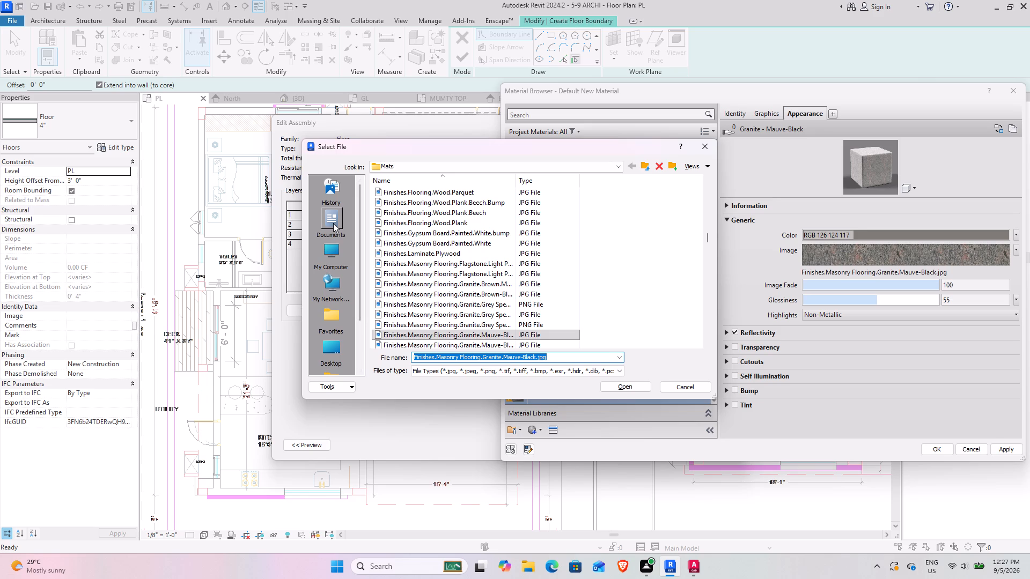
{"action": "scroll", "coordinate": [336, 324], "scroll_direction": "down", "scroll_amount": 3}
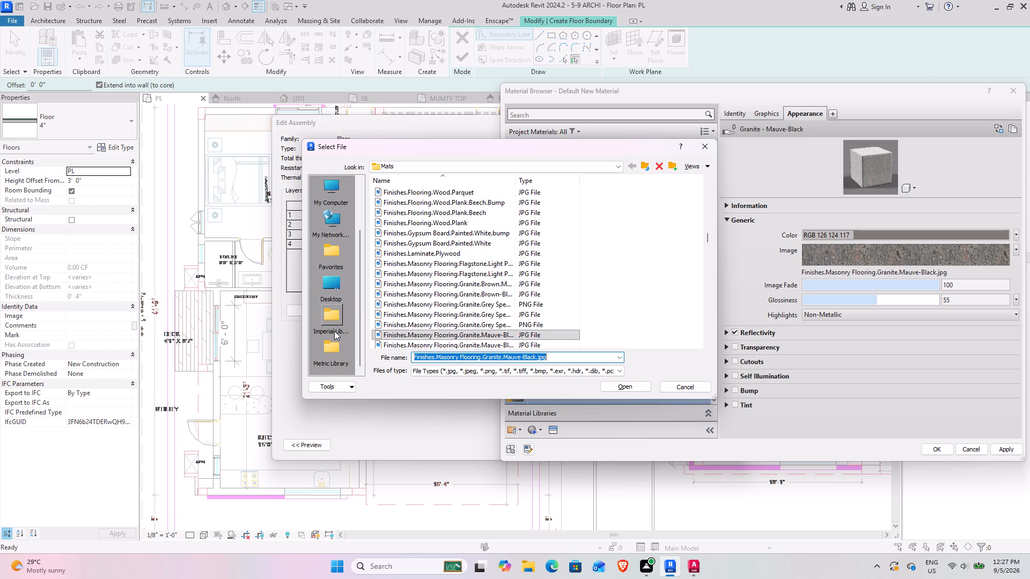
{"action": "left_click", "coordinate": [335, 286]}
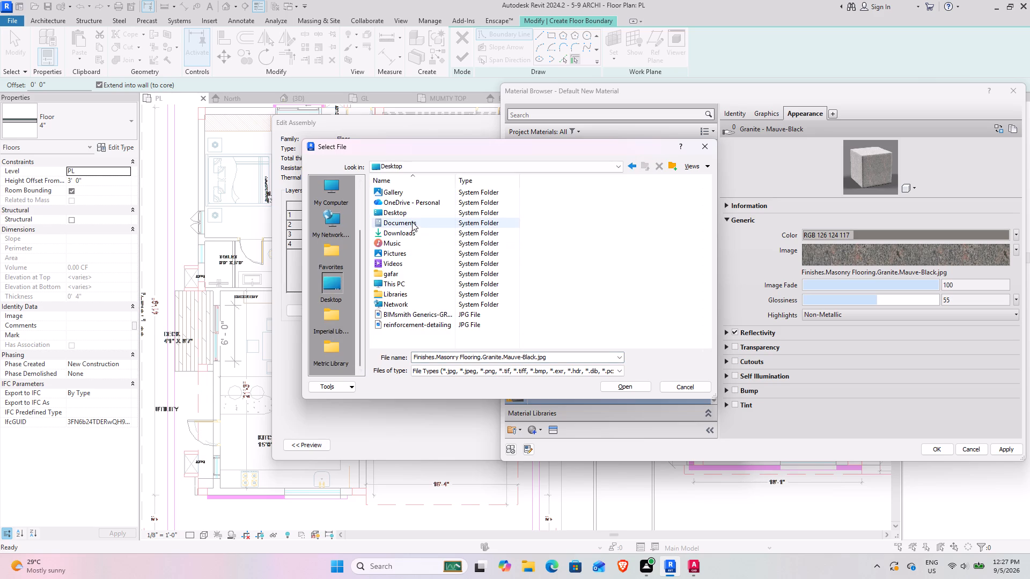
{"action": "double_click", "coordinate": [396, 251]}
{"action": "double_click", "coordinate": [398, 196]}
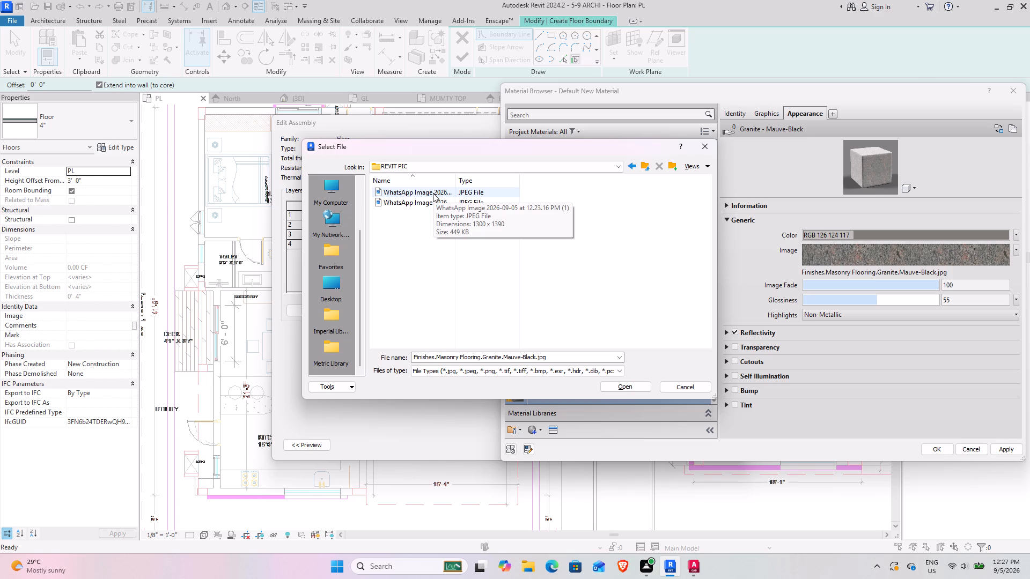
{"action": "scroll", "coordinate": [433, 193], "scroll_direction": "up", "scroll_amount": 13, "text": "ctrl"}
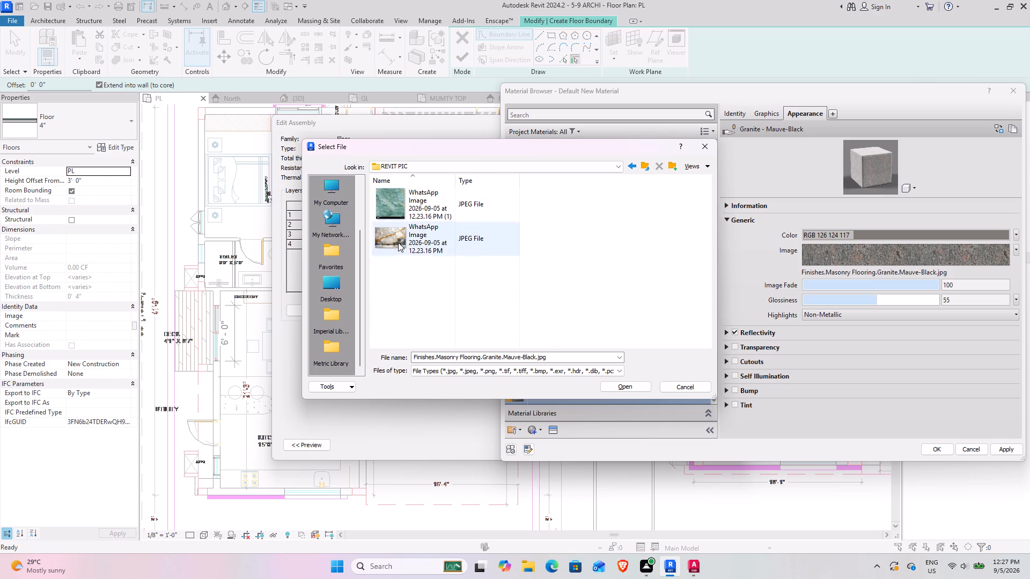
{"action": "left_click", "coordinate": [398, 242]}
{"action": "left_click", "coordinate": [623, 392]}
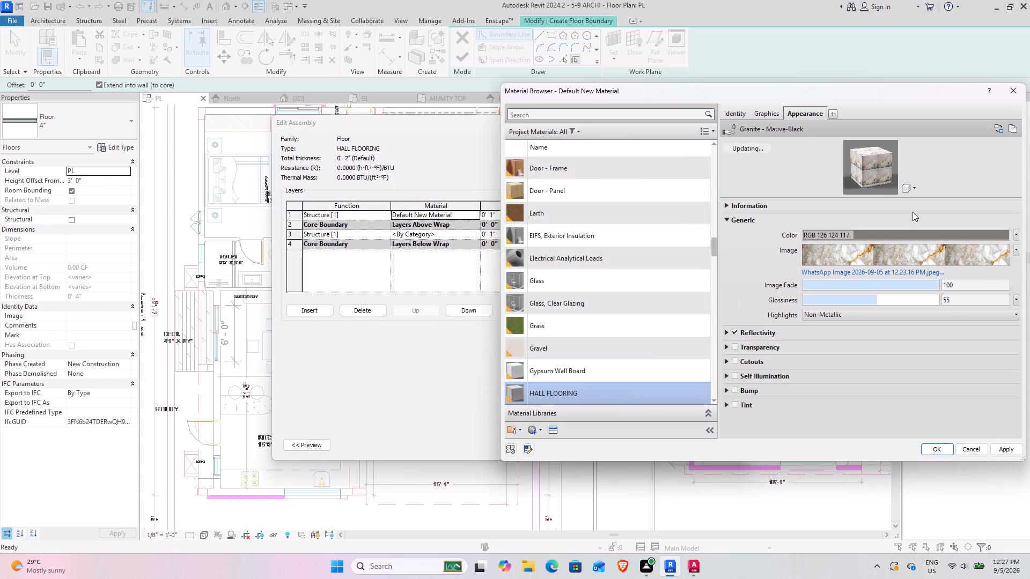
Open the marble image's texture settings and set the linked sample size to 4'-0".
{"action": "left_click", "coordinate": [877, 251]}
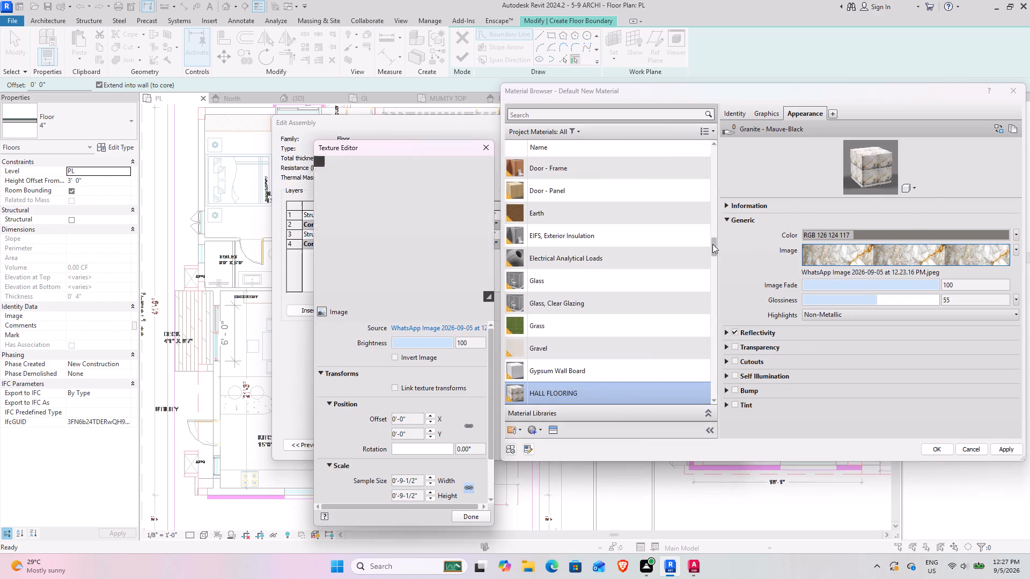
{"action": "left_click", "coordinate": [417, 480]}
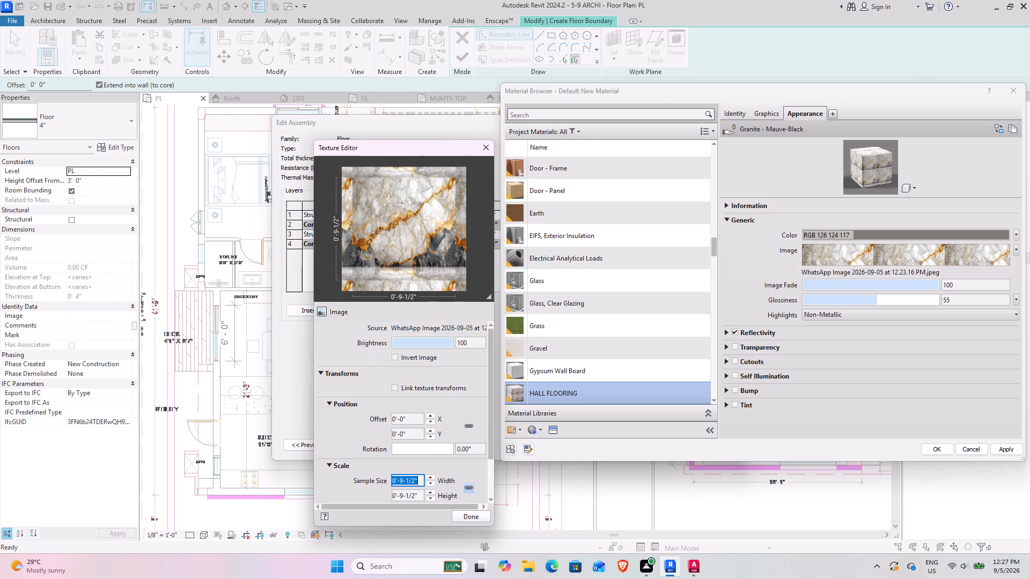
{"action": "key", "text": "4"}
{"action": "key", "text": "apostrophe"}
{"action": "key", "text": "Return"}
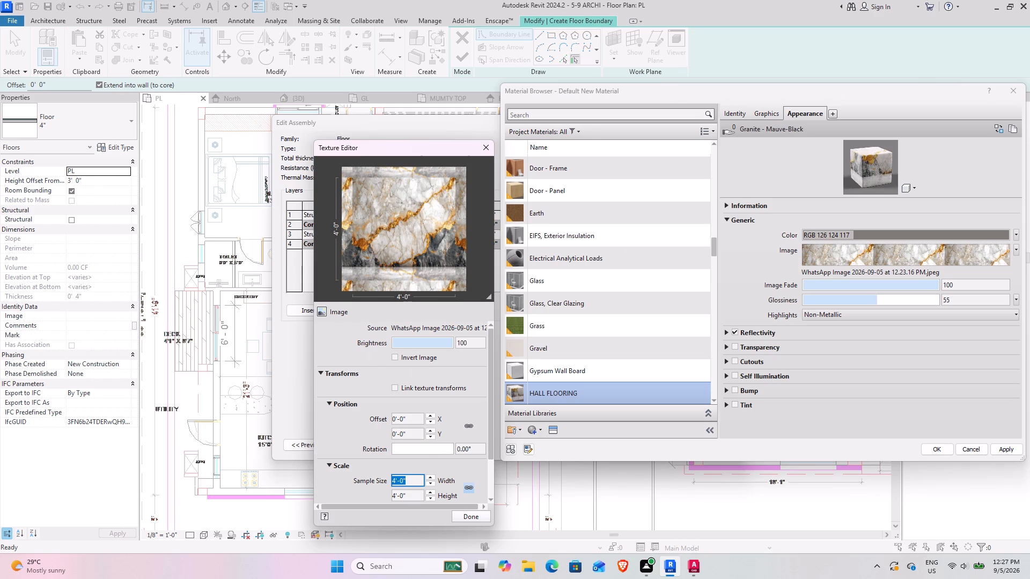
Unlock the texture's aspect ratio and set the sample size to 3'-0" wide by 2'-0" high.
{"action": "left_click", "coordinate": [468, 487]}
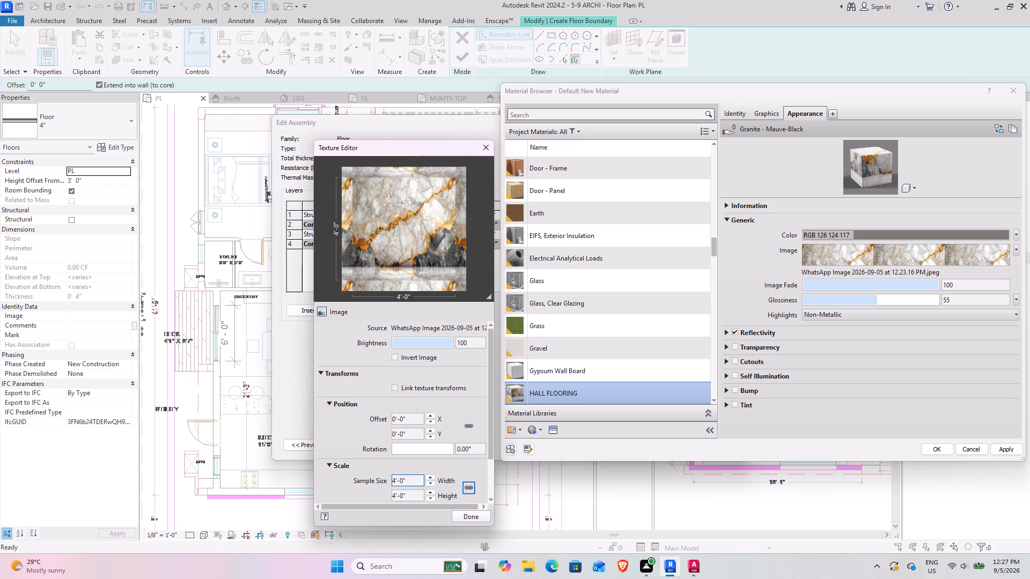
{"action": "left_click", "coordinate": [412, 478]}
{"action": "type", "text": "3'"}
{"action": "key", "text": "Return"}
{"action": "left_click", "coordinate": [411, 496]}
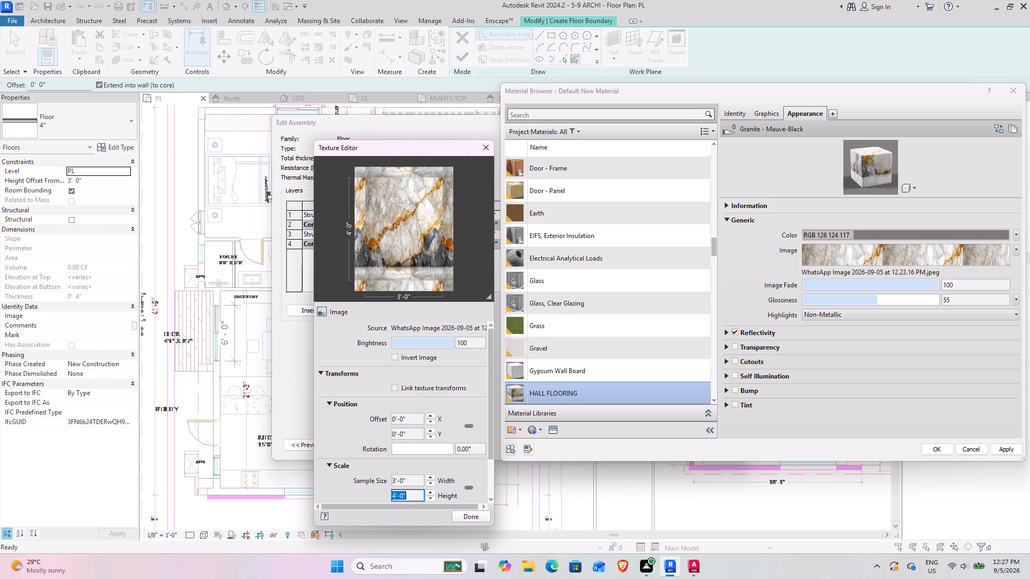
{"action": "type", "text": "2'"}
{"action": "key", "text": "Return"}
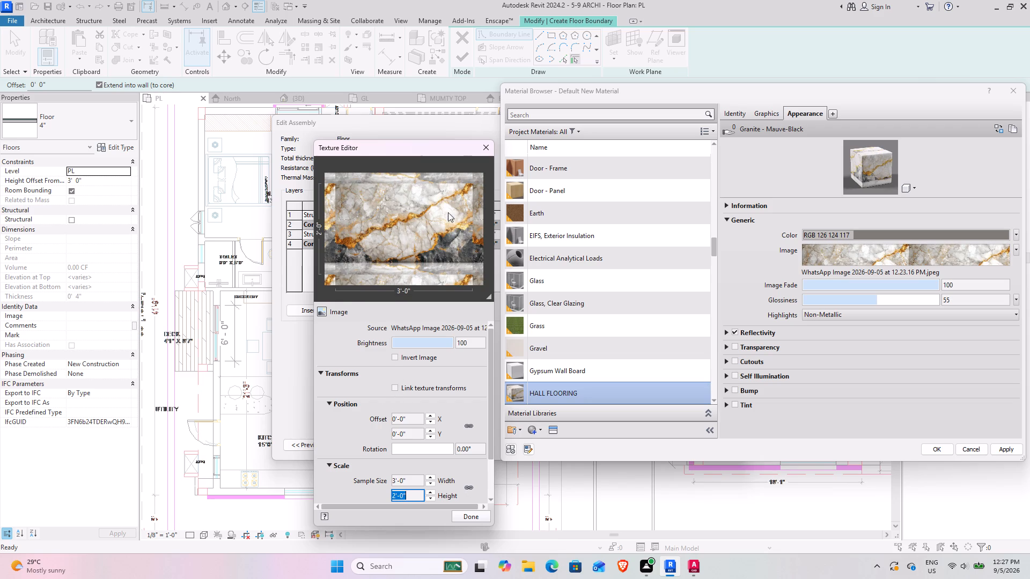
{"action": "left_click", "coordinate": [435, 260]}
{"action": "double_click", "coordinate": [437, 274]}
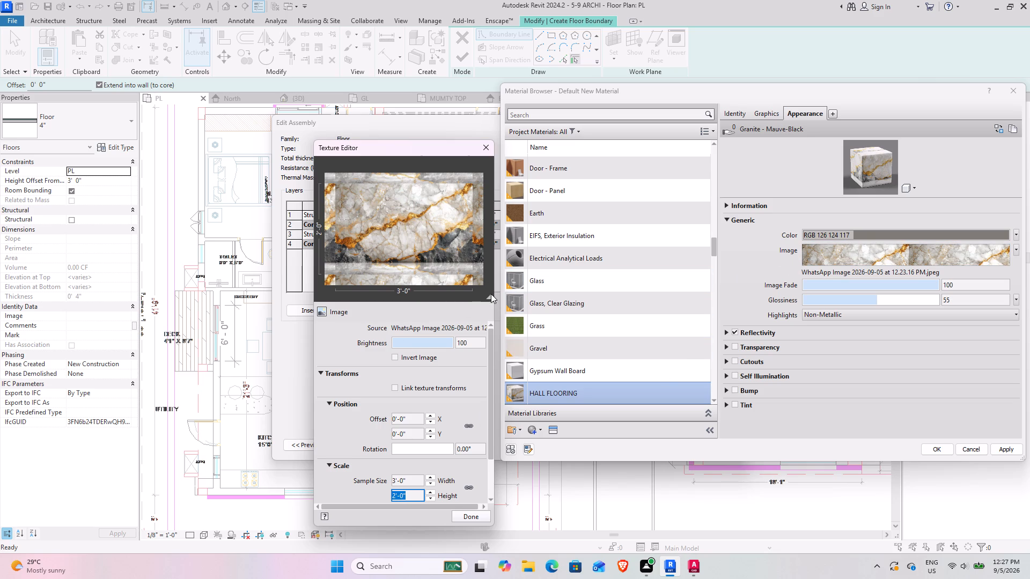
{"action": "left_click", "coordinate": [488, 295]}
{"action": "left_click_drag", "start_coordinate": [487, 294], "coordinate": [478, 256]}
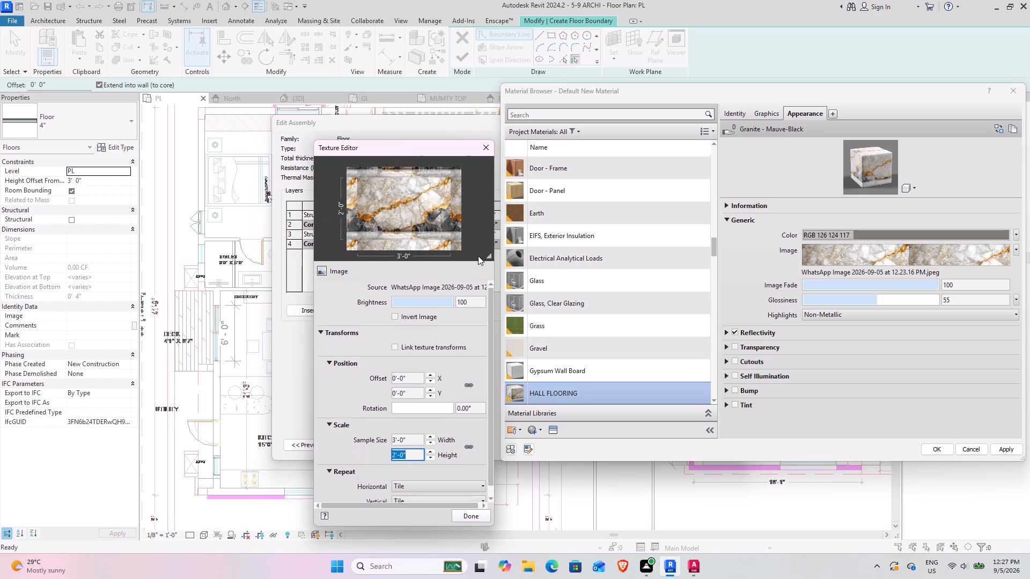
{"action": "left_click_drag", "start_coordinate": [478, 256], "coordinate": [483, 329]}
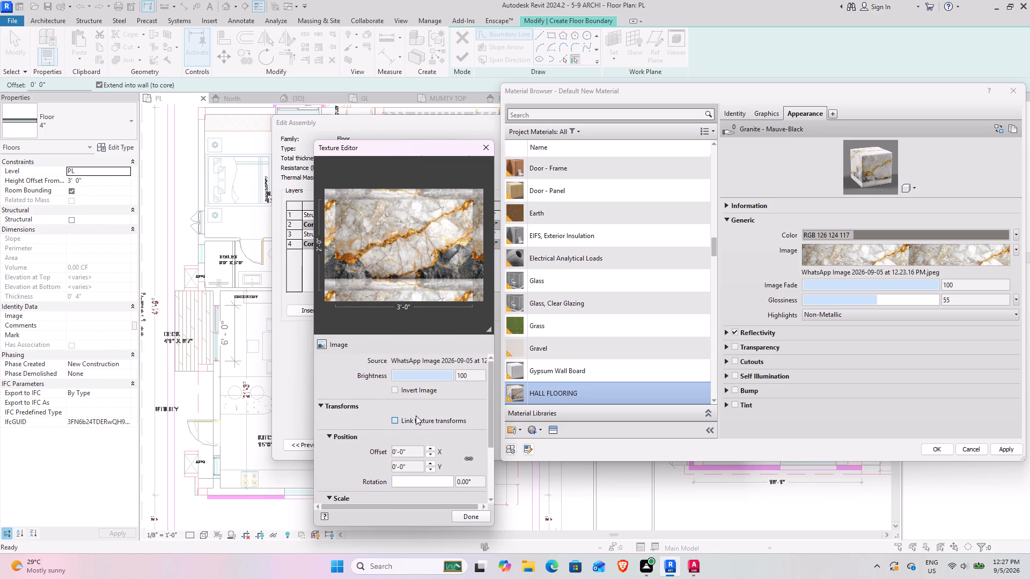
Invert the marble image and set its texture offset to 3" in X and 4" in Y.
{"action": "left_click", "coordinate": [396, 393]}
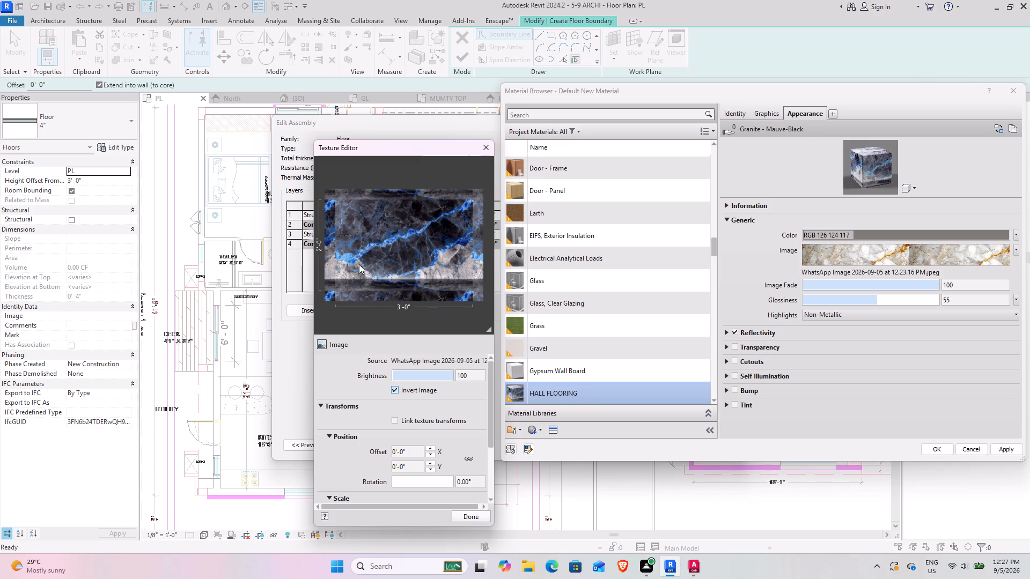
{"action": "scroll", "coordinate": [435, 468], "scroll_direction": "down", "scroll_amount": 3}
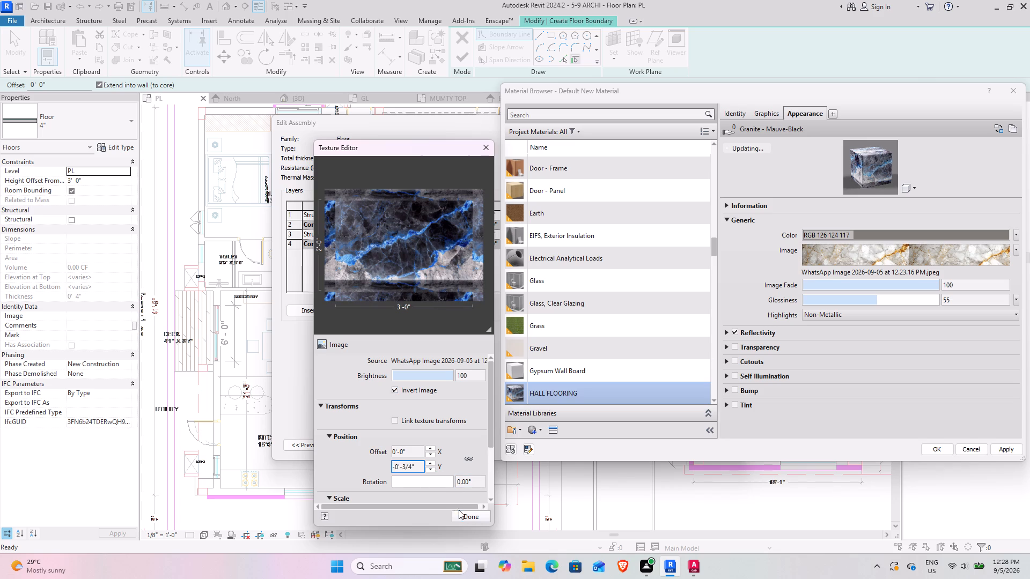
{"action": "scroll", "coordinate": [414, 408], "scroll_direction": "up", "scroll_amount": 2}
{"action": "scroll", "coordinate": [414, 408], "scroll_direction": "down", "scroll_amount": 3}
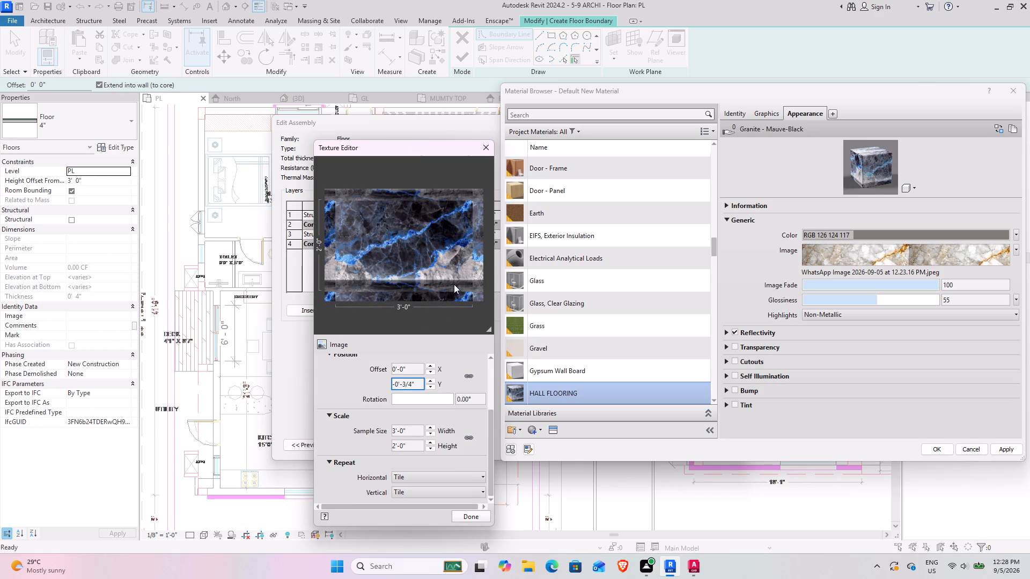
{"action": "left_click", "coordinate": [401, 280]}
{"action": "left_click", "coordinate": [416, 367]}
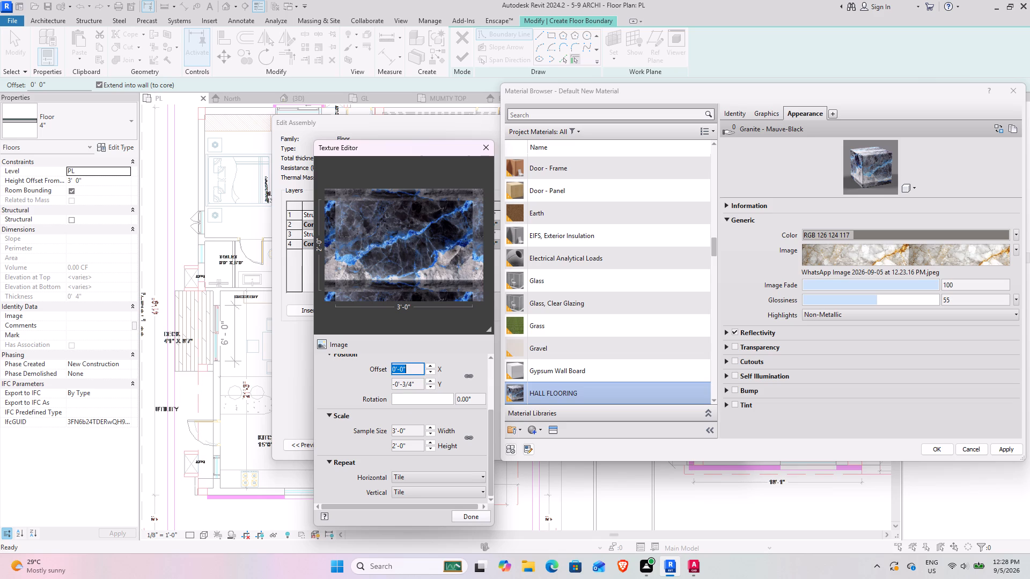
{"action": "key", "text": "3"}
{"action": "key", "text": "Return"}
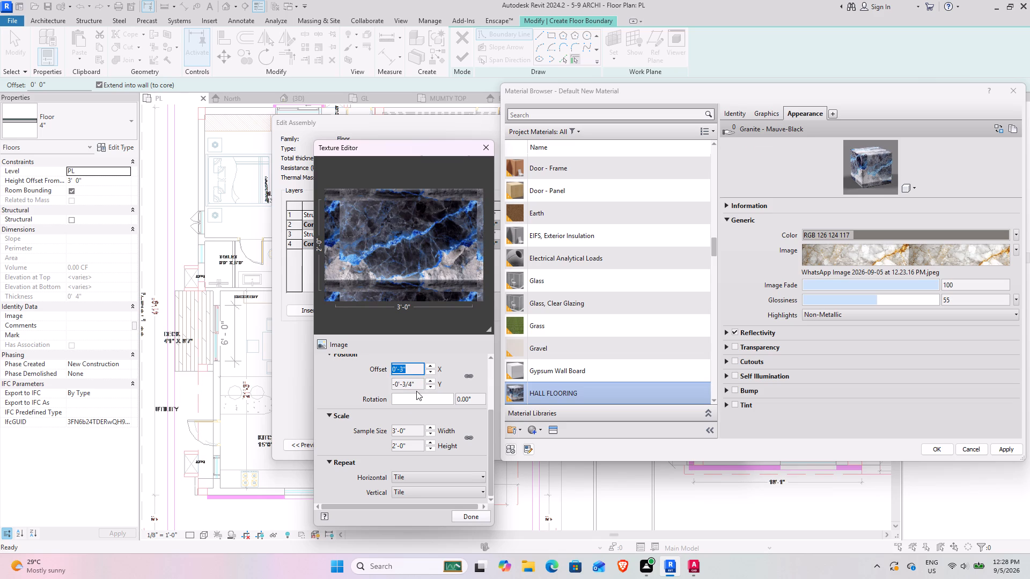
{"action": "left_click", "coordinate": [422, 385]}
{"action": "key", "text": "4"}
{"action": "key", "text": "Return"}
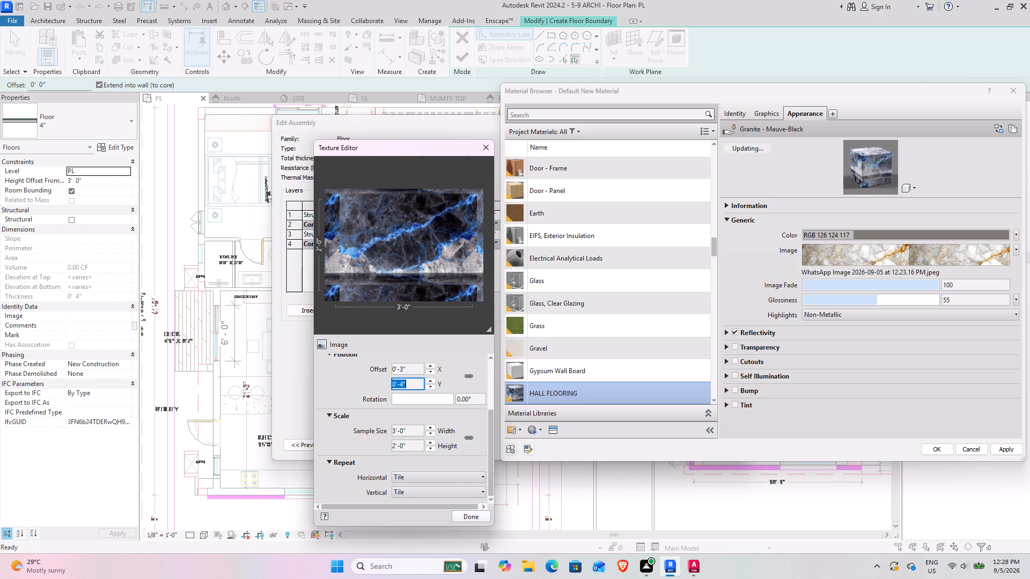
{"action": "left_click", "coordinate": [468, 517]}
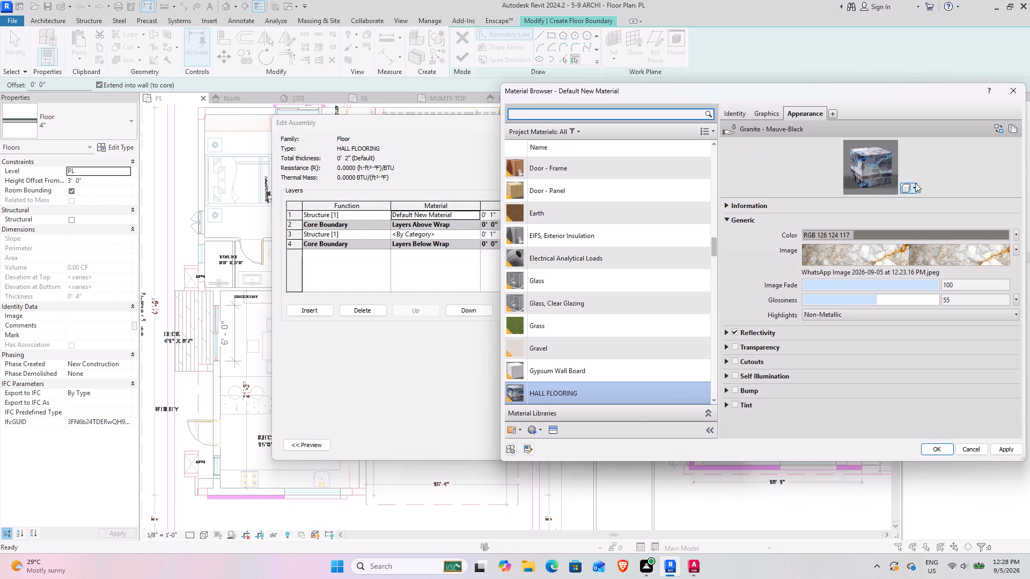
Assign the HALL FLOORING material to the floor's top structure layer and apply the HALL FLOORING floor type.
{"action": "left_click", "coordinate": [1016, 451]}
{"action": "left_click", "coordinate": [941, 450]}
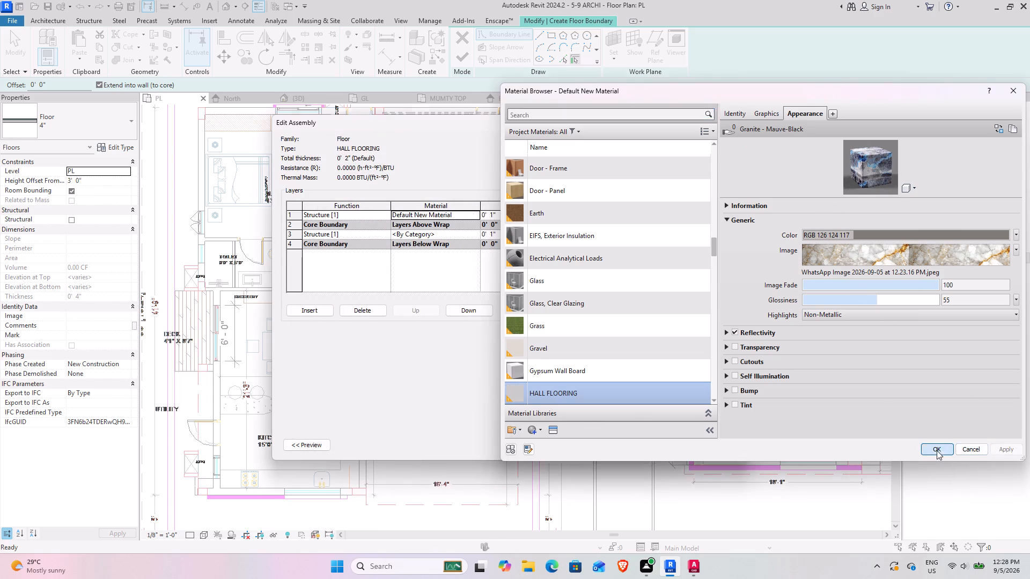
{"action": "left_click", "coordinate": [597, 424]}
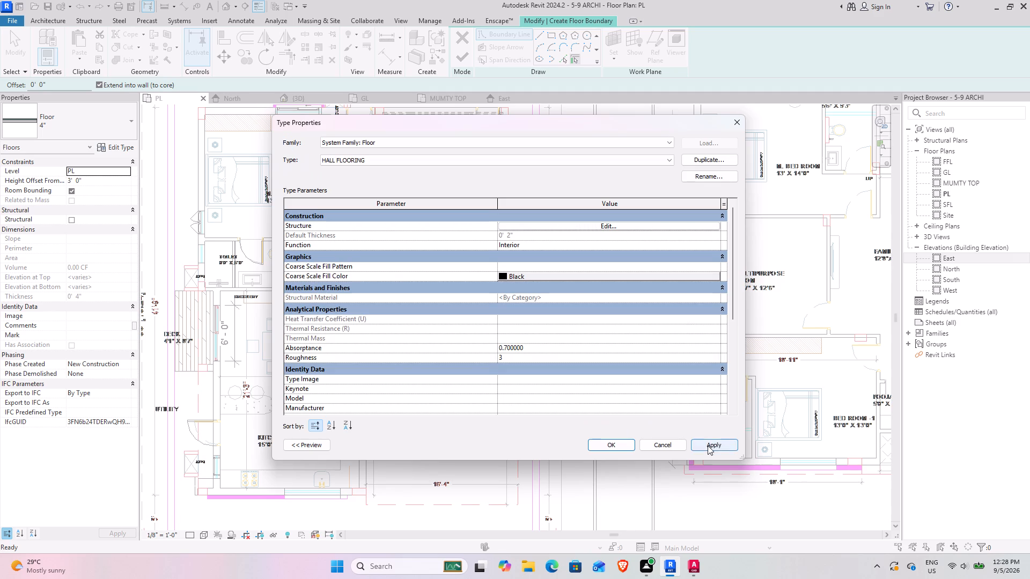
{"action": "left_click", "coordinate": [708, 446]}
{"action": "left_click", "coordinate": [600, 446]}
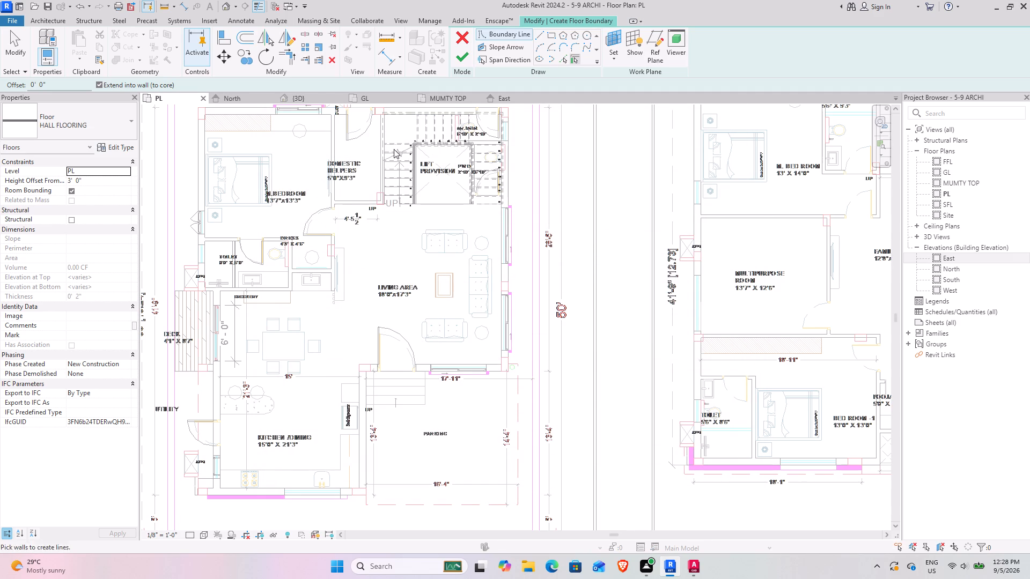
Sketch a rectangular floor boundary around the Living Area, from the domestic helpers' room wall corner to the opposite inner corner beside the front window.
{"action": "left_click", "coordinate": [551, 36]}
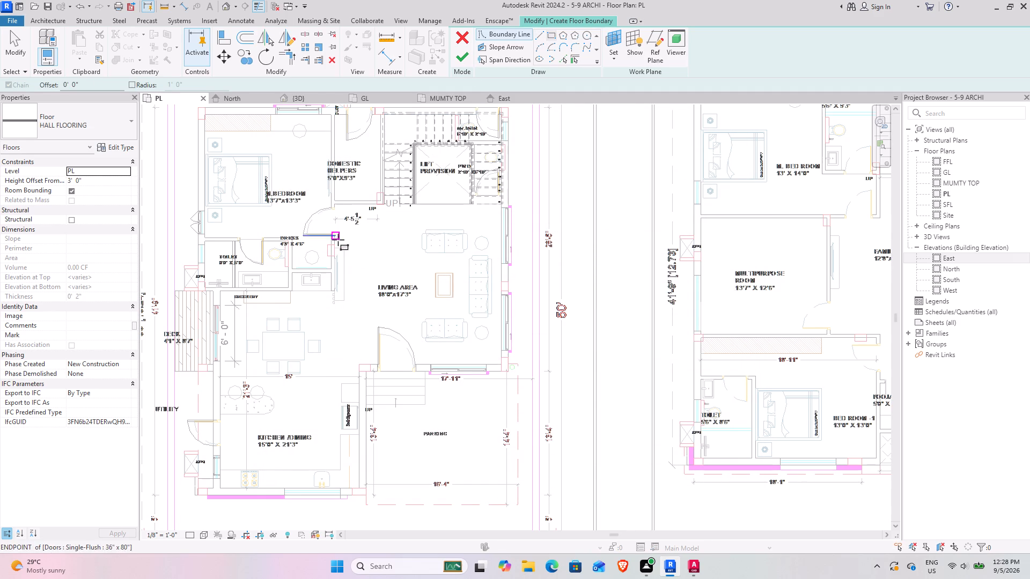
{"action": "scroll", "coordinate": [338, 240], "scroll_direction": "up", "scroll_amount": 7}
{"action": "middle_click_drag", "start_coordinate": [346, 198], "coordinate": [341, 295]}
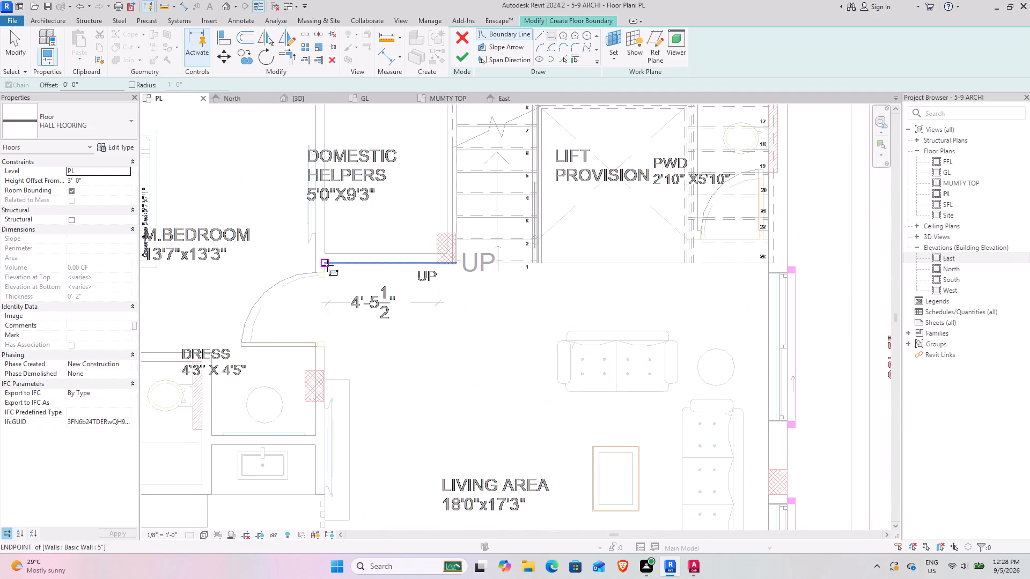
{"action": "left_click", "coordinate": [327, 265]}
{"action": "scroll", "coordinate": [506, 353], "scroll_direction": "down", "scroll_amount": 4}
{"action": "middle_click_drag", "start_coordinate": [571, 373], "coordinate": [494, 209]}
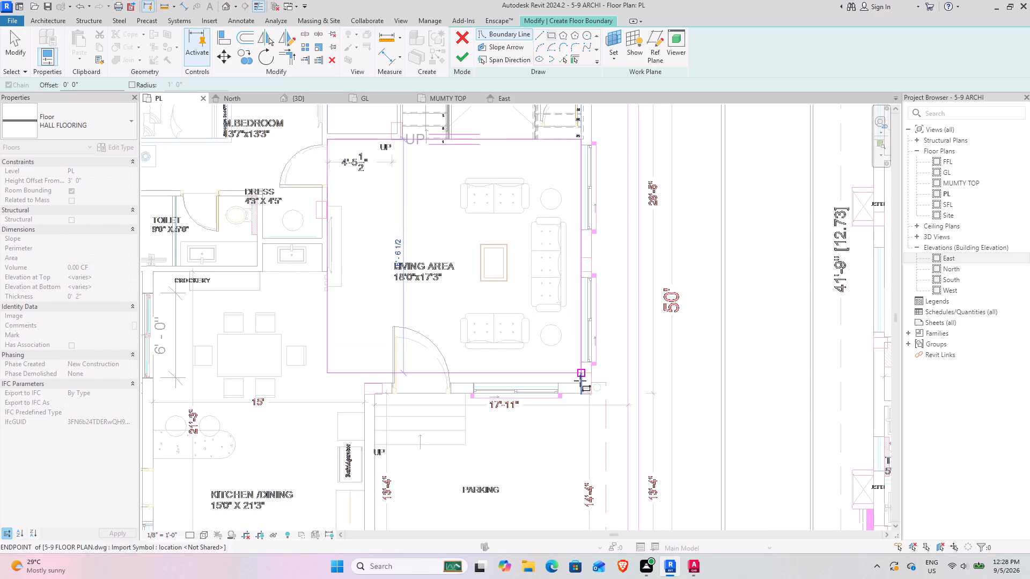
{"action": "left_click", "coordinate": [580, 381]}
Sketch a second rectangular boundary around the Kitchen/Dining area, about 21'-3" long, from the wall corner by the crockery unit to the opposite inner corner.
{"action": "middle_click_drag", "start_coordinate": [299, 314], "coordinate": [476, 243]}
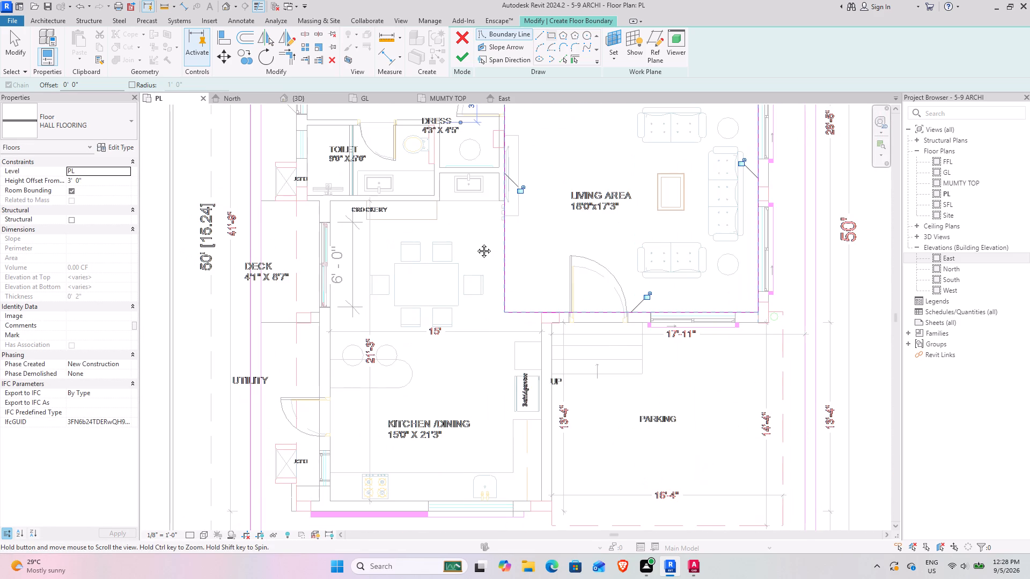
{"action": "middle_click_drag", "start_coordinate": [476, 243], "coordinate": [436, 301]}
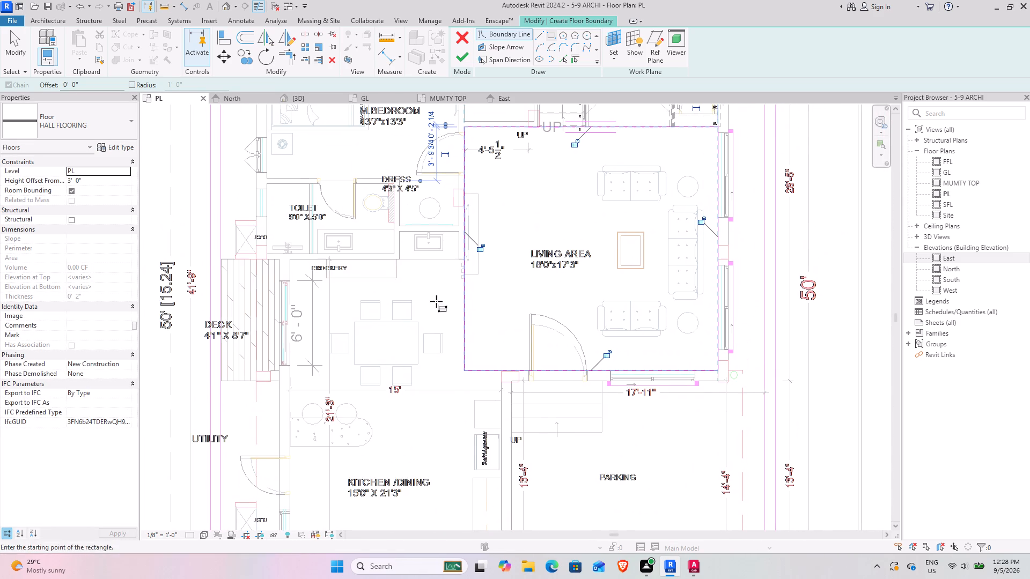
{"action": "left_click", "coordinate": [290, 261]}
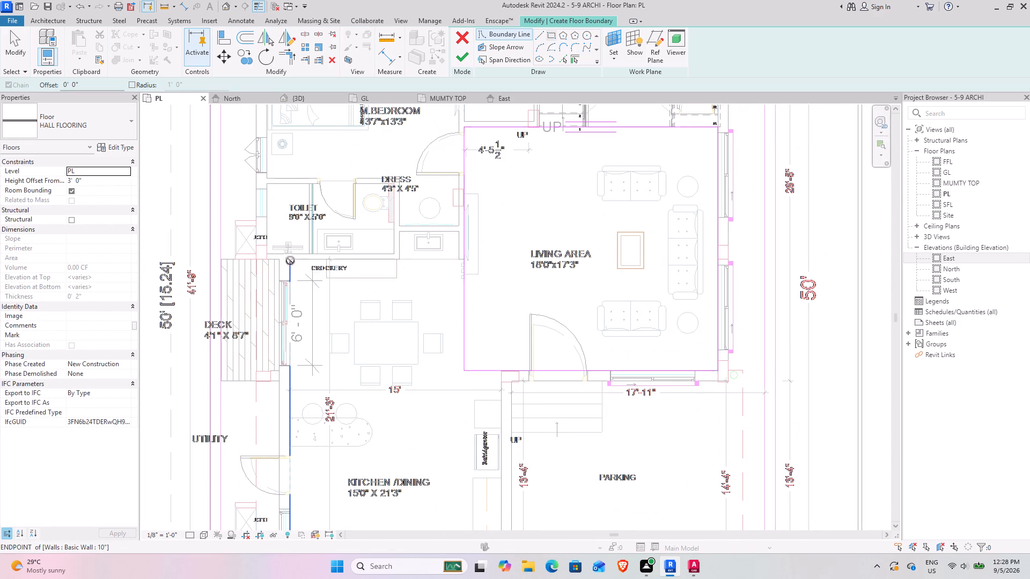
{"action": "middle_click_drag", "start_coordinate": [443, 367], "coordinate": [423, 258]}
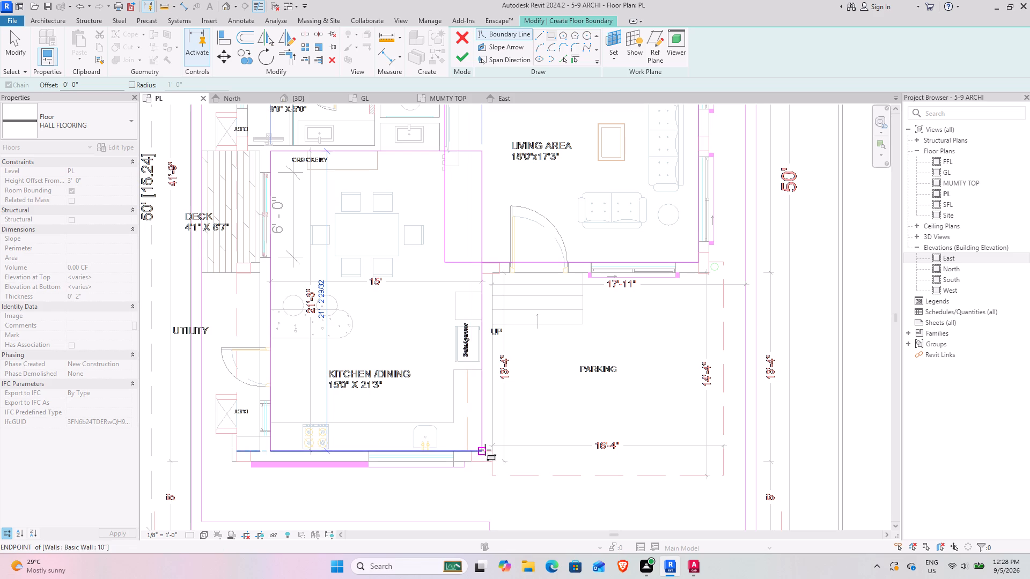
{"action": "left_click", "coordinate": [485, 450]}
{"action": "middle_click_drag", "start_coordinate": [395, 329], "coordinate": [426, 407]}
{"action": "middle_click_drag", "start_coordinate": [412, 314], "coordinate": [431, 451]}
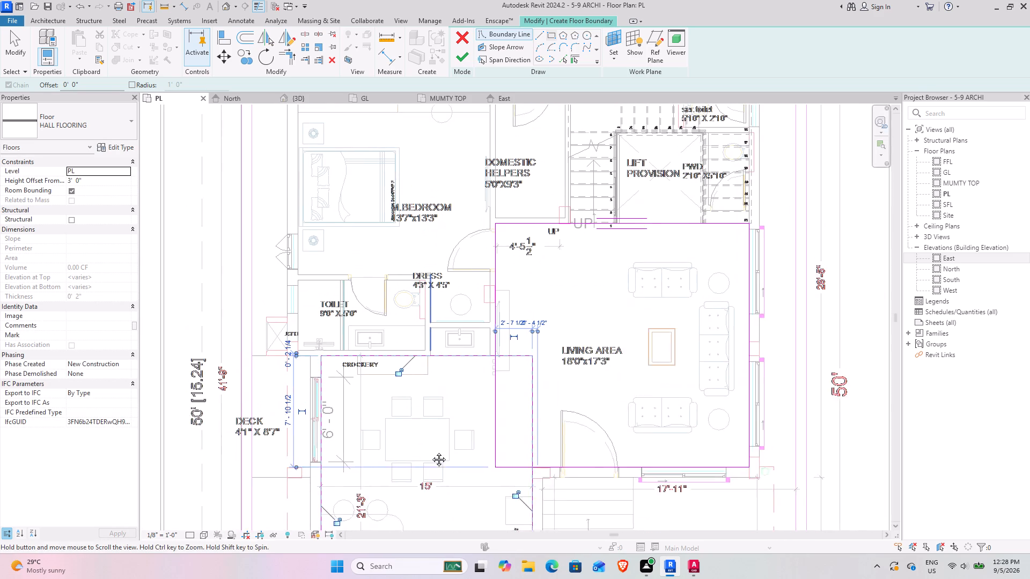
Sketch a third rectangular floor boundary around the M.Bedroom, from its upper outer wall corner to the Living Area boundary line beside the Dress.
{"action": "middle_click_drag", "start_coordinate": [431, 451], "coordinate": [425, 476]}
{"action": "middle_click_drag", "start_coordinate": [544, 392], "coordinate": [541, 500]}
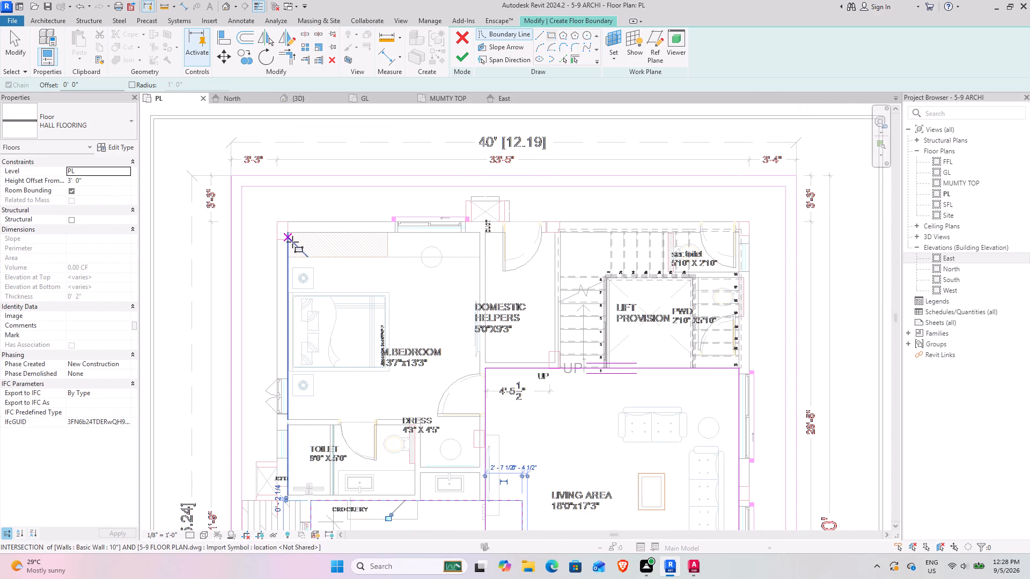
{"action": "left_click", "coordinate": [290, 234]}
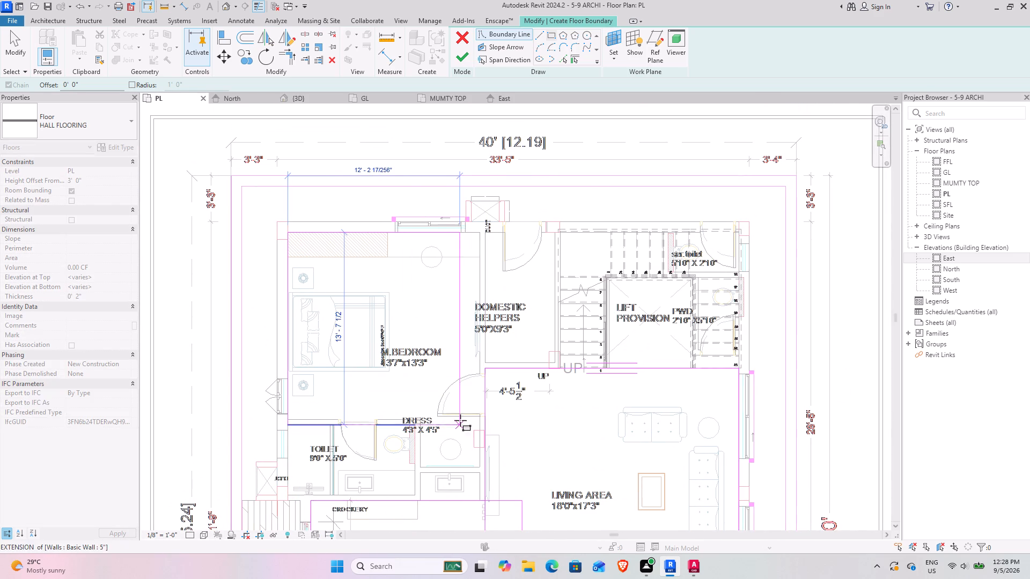
{"action": "scroll", "coordinate": [479, 414], "scroll_direction": "up", "scroll_amount": 7}
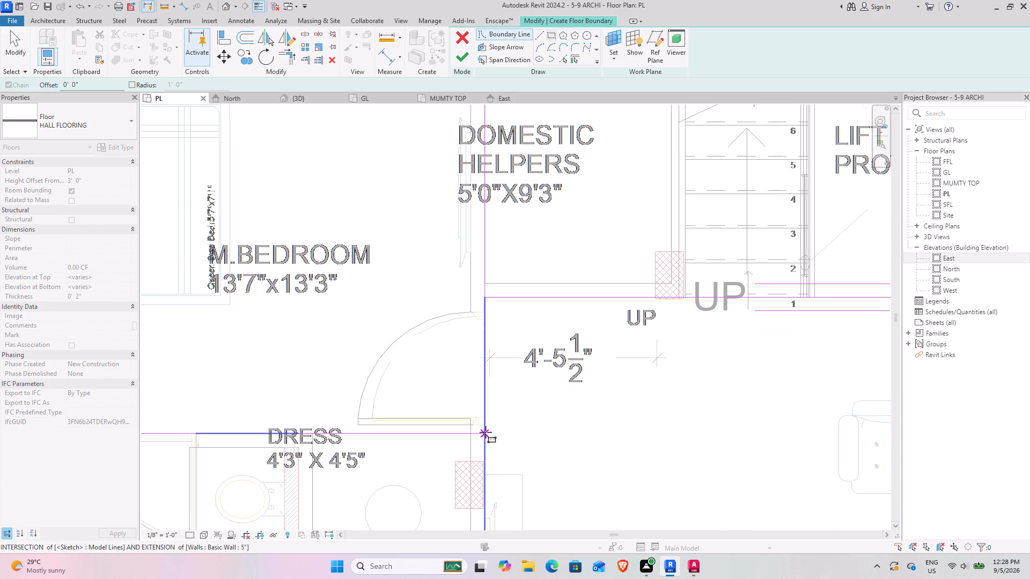
{"action": "left_click", "coordinate": [485, 432]}
{"action": "scroll", "coordinate": [417, 370], "scroll_direction": "down", "scroll_amount": 4}
{"action": "middle_click_drag", "start_coordinate": [481, 369], "coordinate": [513, 315]}
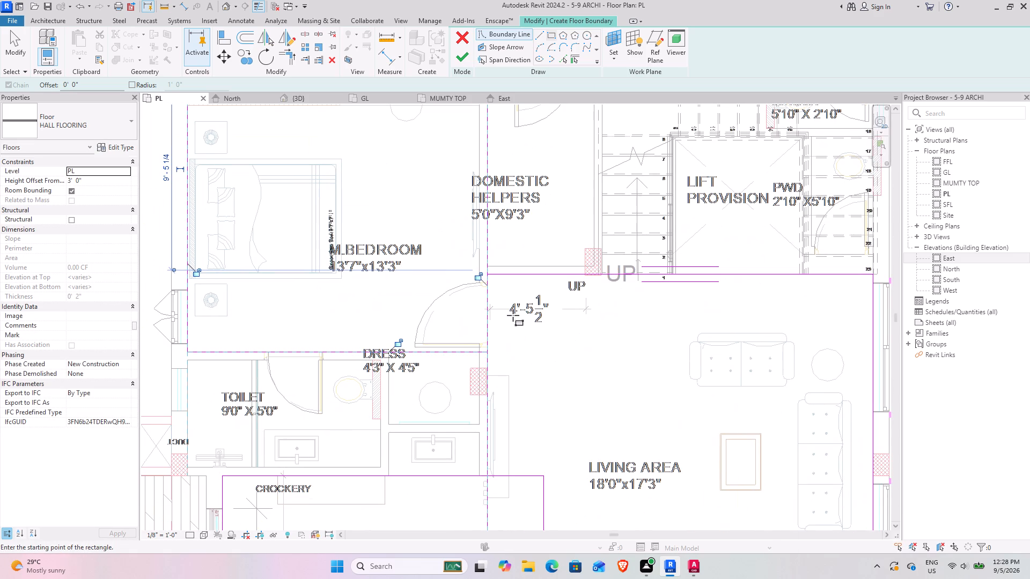
{"action": "key", "text": "Escape"}
{"action": "key", "text": "Escape"}
{"action": "key", "text": "Escape"}
Shorten the shared M.Bedroom and Living Area boundary lines so they no longer overlap and both outlines join across the bedroom door opening.
{"action": "left_click", "coordinate": [490, 300]}
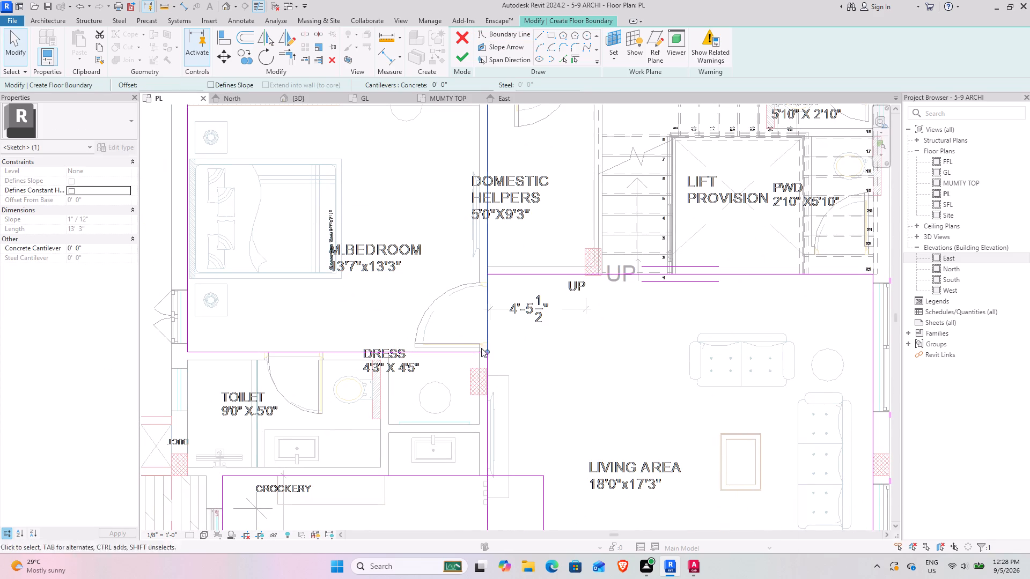
{"action": "left_click_drag", "start_coordinate": [488, 352], "coordinate": [484, 276]}
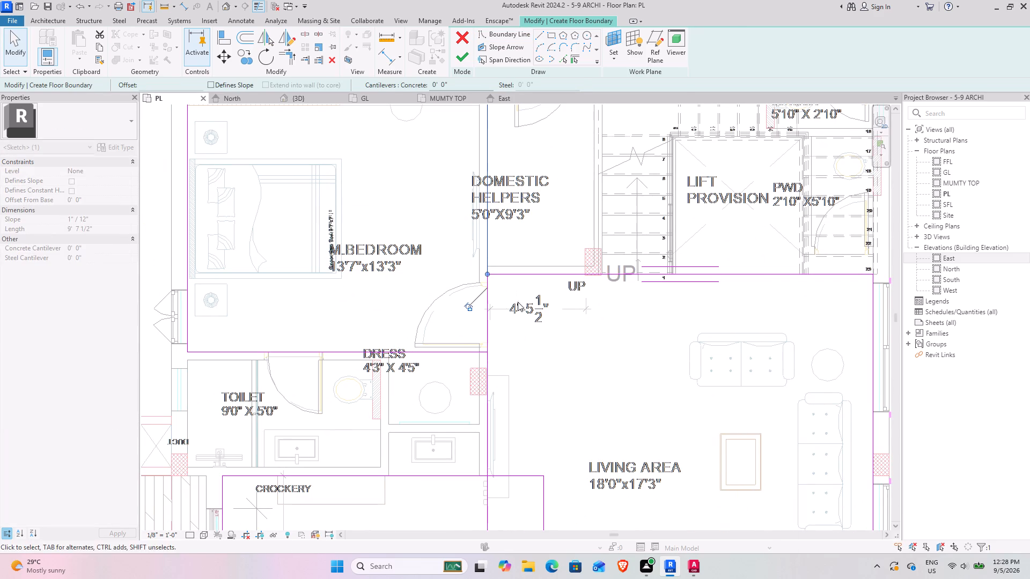
{"action": "left_click", "coordinate": [488, 309]}
{"action": "left_click", "coordinate": [486, 271]}
{"action": "left_click_drag", "start_coordinate": [486, 275], "coordinate": [487, 281]}
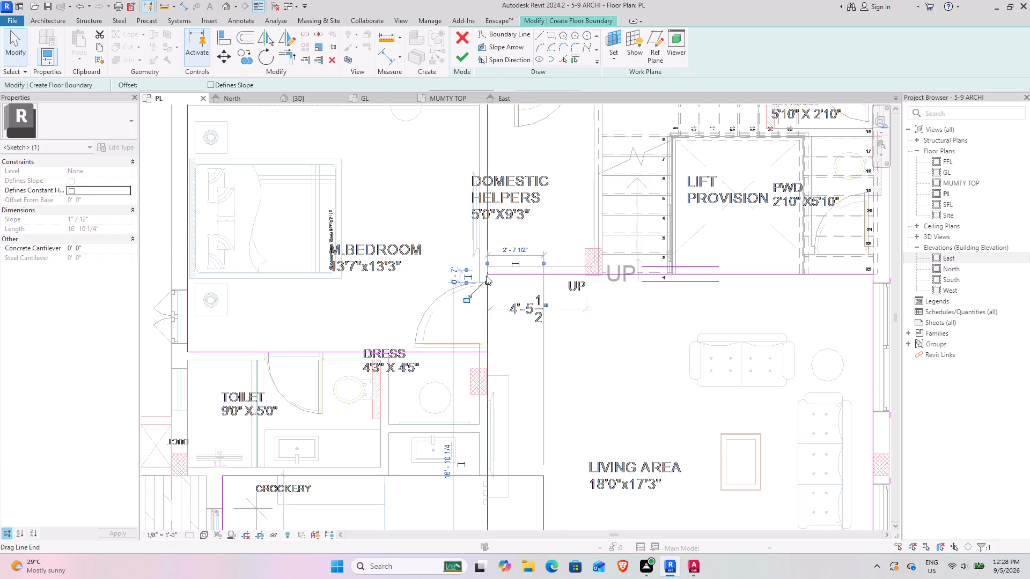
{"action": "left_click_drag", "start_coordinate": [486, 286], "coordinate": [491, 355]}
{"action": "scroll", "coordinate": [559, 388], "scroll_direction": "down", "scroll_amount": 3}
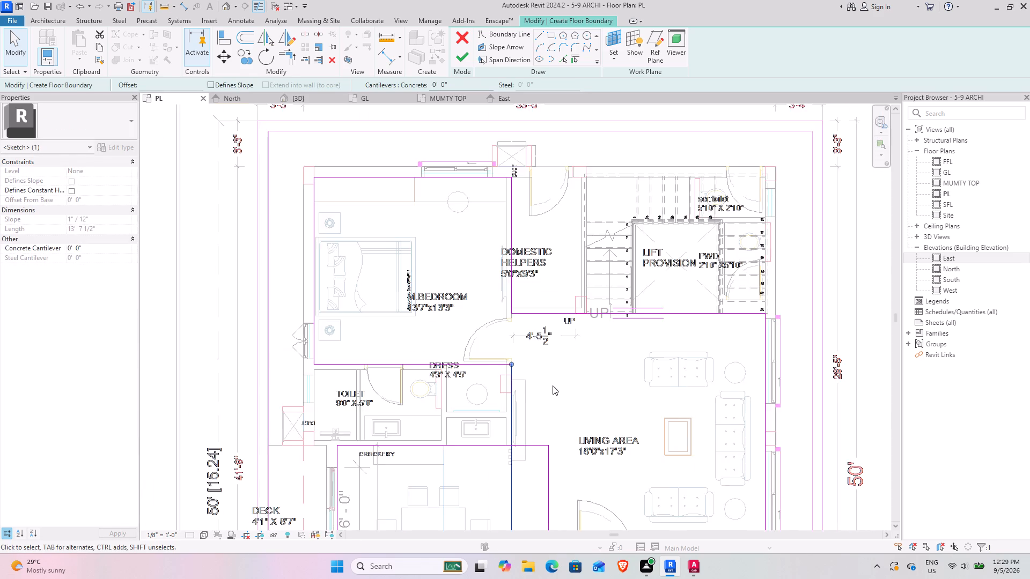
Adjust the overlapping Living Area and Kitchen/Dining boundary line ends to meet at corners, merging both rectangles into one continuous outline.
{"action": "middle_click_drag", "start_coordinate": [547, 378], "coordinate": [496, 272]}
{"action": "left_click", "coordinate": [488, 339]}
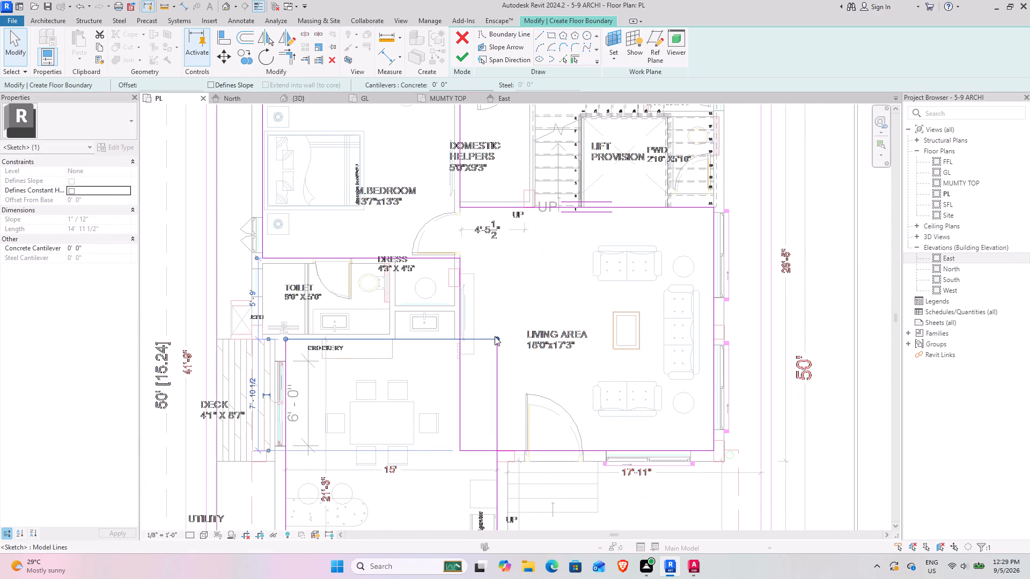
{"action": "left_click_drag", "start_coordinate": [495, 336], "coordinate": [459, 336]}
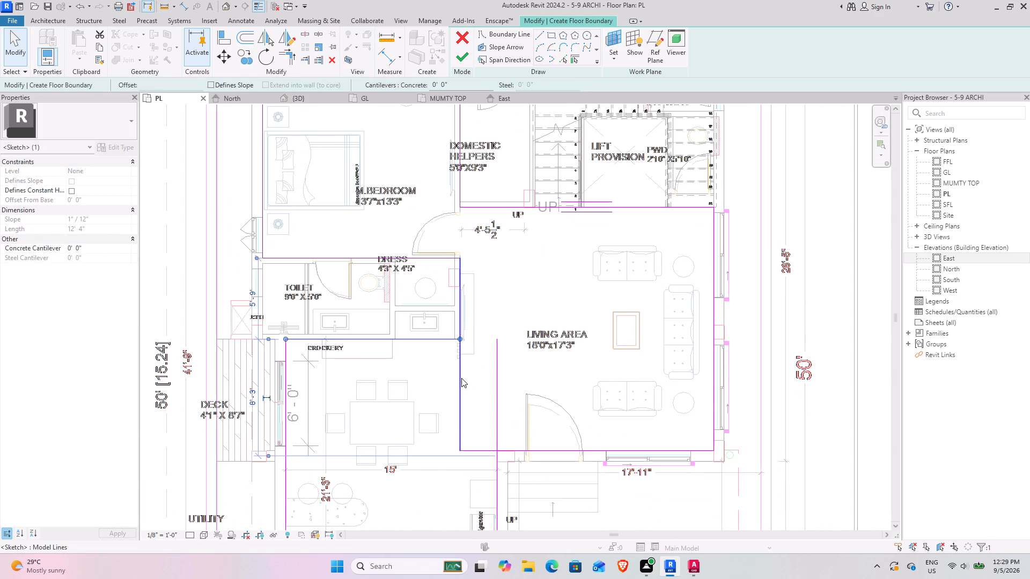
{"action": "left_click", "coordinate": [461, 378]}
{"action": "left_click_drag", "start_coordinate": [459, 449], "coordinate": [461, 342]}
{"action": "left_click", "coordinate": [496, 397]}
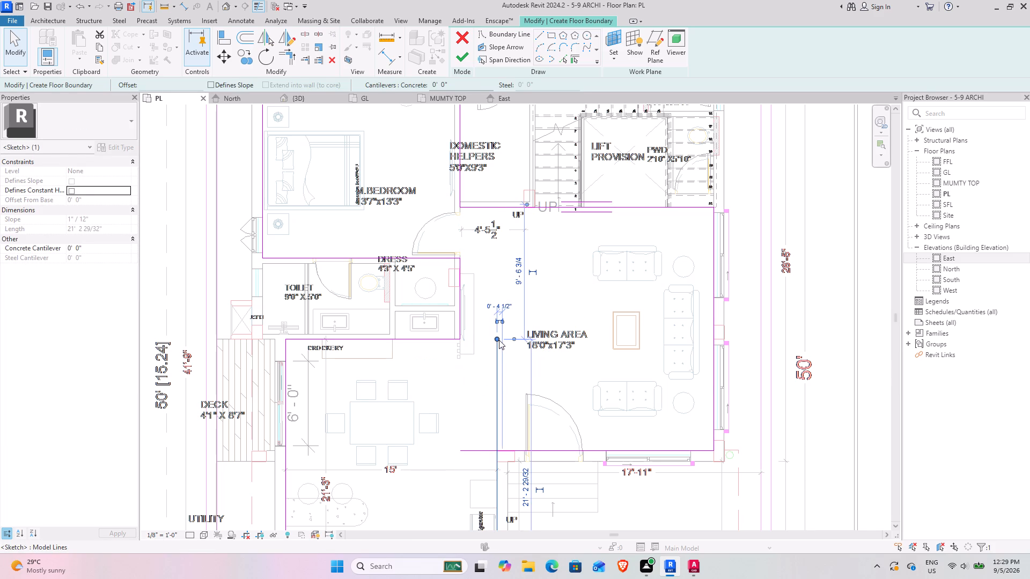
{"action": "left_click_drag", "start_coordinate": [499, 340], "coordinate": [501, 450]}
{"action": "left_click", "coordinate": [474, 451]}
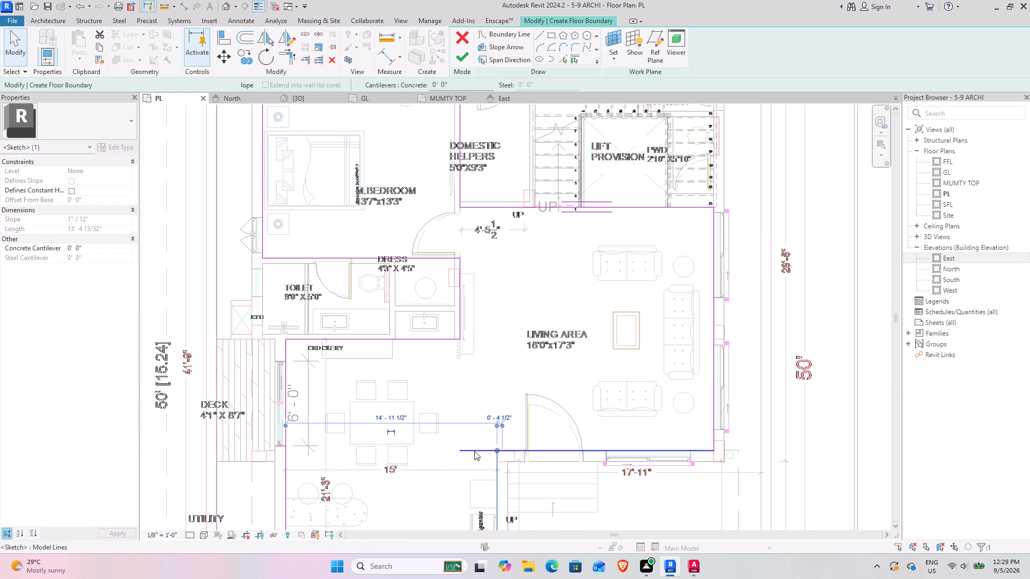
{"action": "left_click_drag", "start_coordinate": [461, 452], "coordinate": [502, 454]}
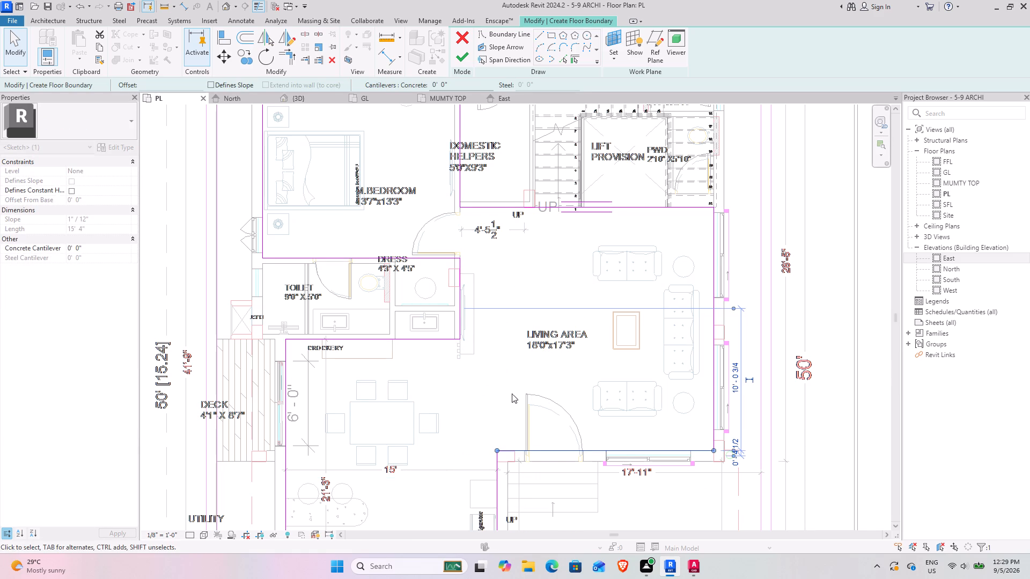
Finish the floor boundary sketch to create the HALL FLOORING floor.
{"action": "middle_click_drag", "start_coordinate": [413, 394], "coordinate": [297, 420]}
{"action": "scroll", "coordinate": [561, 317], "scroll_direction": "down", "scroll_amount": 4}
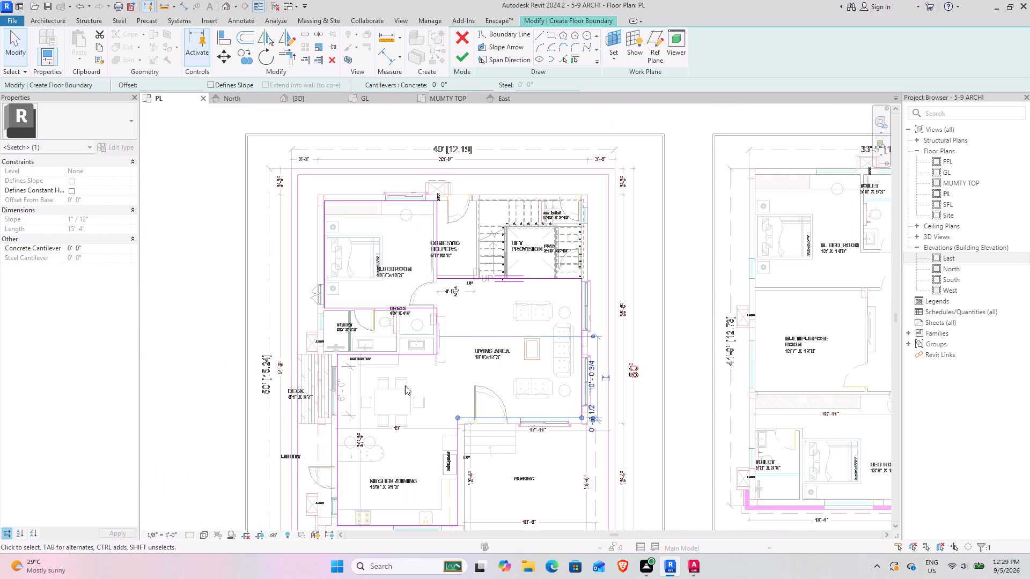
{"action": "middle_click_drag", "start_coordinate": [377, 377], "coordinate": [422, 279]}
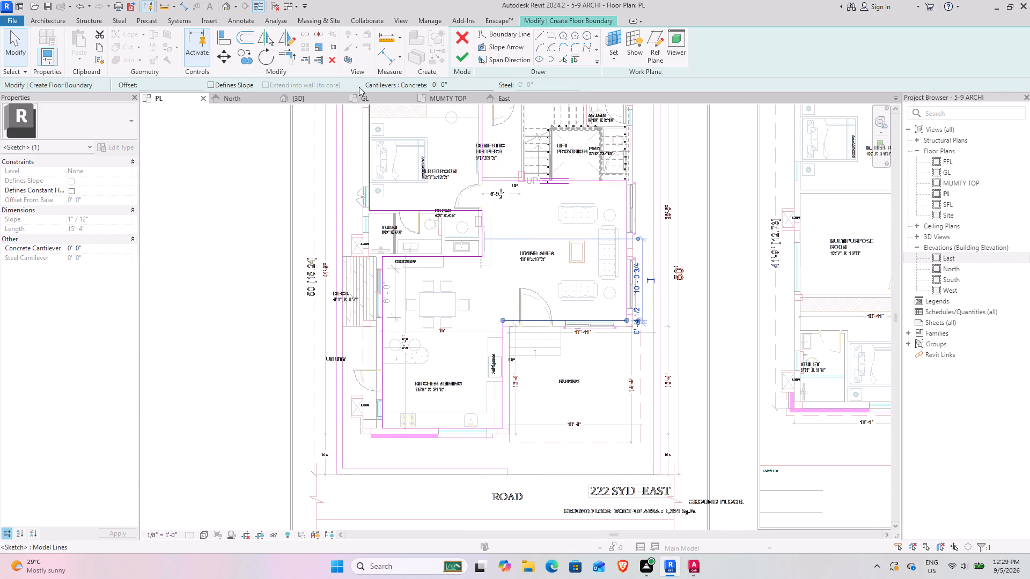
{"action": "left_click", "coordinate": [442, 58]}
{"action": "left_click", "coordinate": [458, 62]}
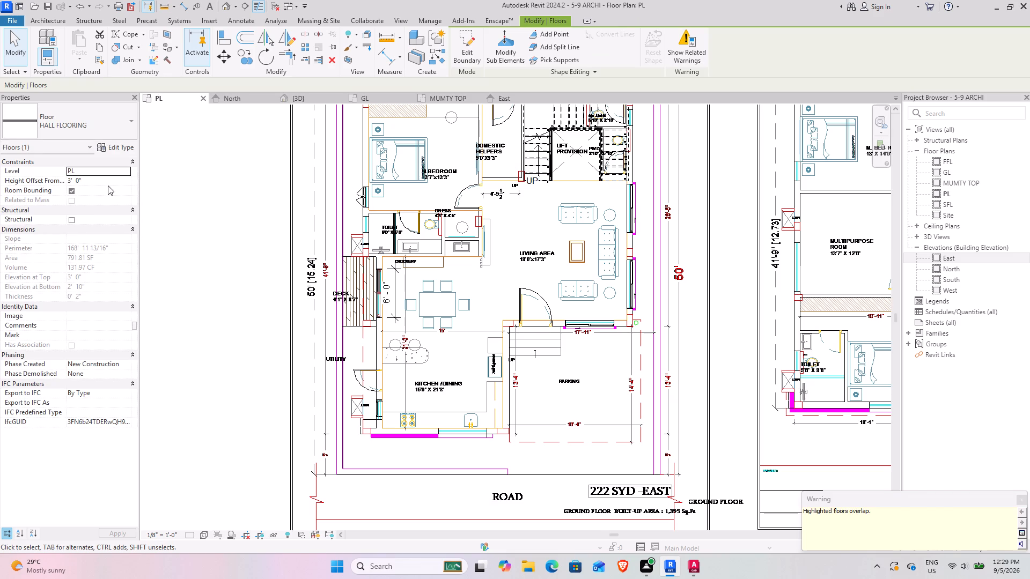
Set the new floor's height offset from the PL level to 2" and deselect it.
{"action": "left_click", "coordinate": [106, 183]}
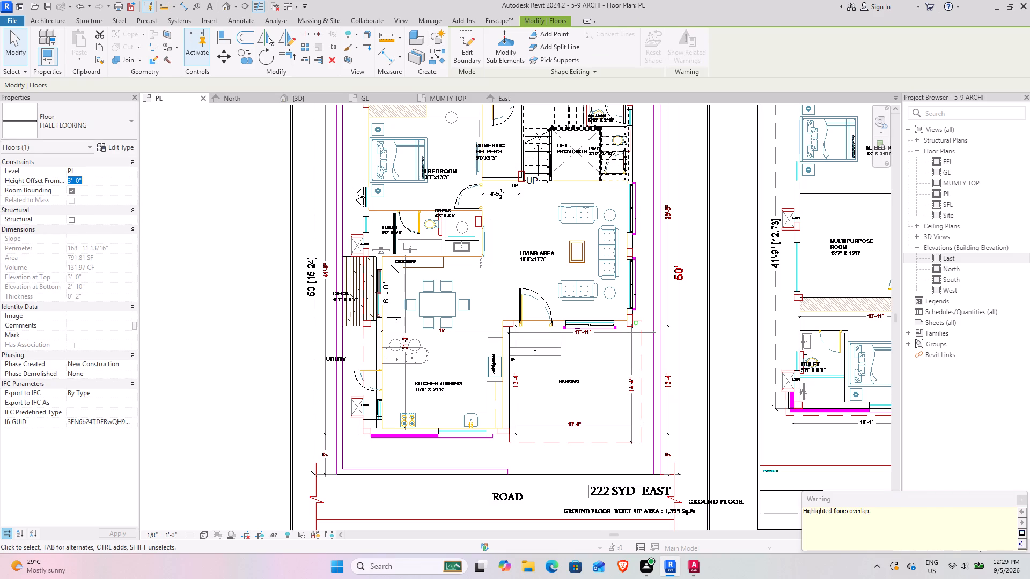
{"action": "type", "text": "2\""}
{"action": "key", "text": "Return"}
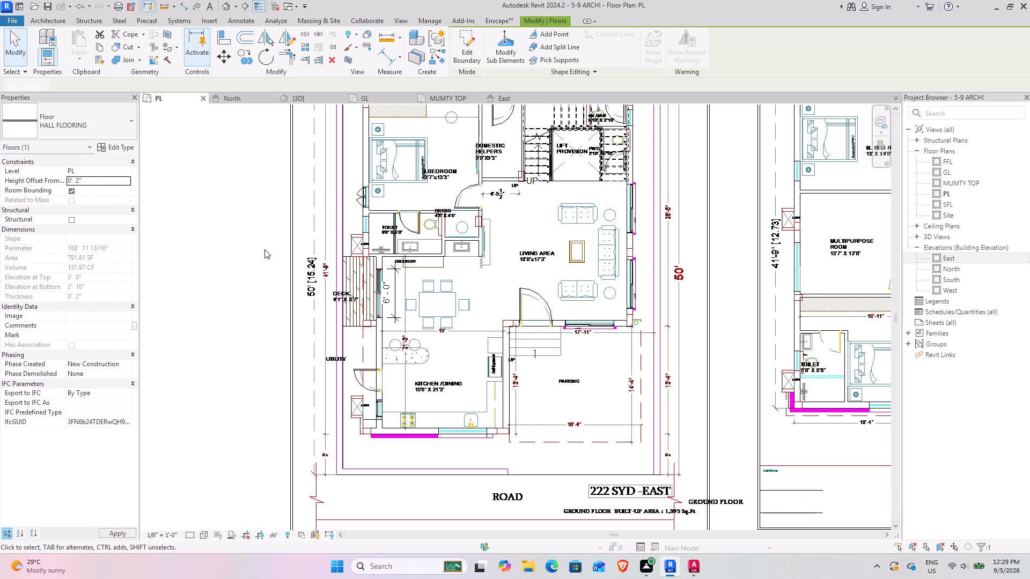
{"action": "left_click", "coordinate": [219, 268]}
Examine the marble texture and coverage of the new flooring across the bedroom, living and kitchen/dining areas in the 3D view.
{"action": "left_click", "coordinate": [307, 103]}
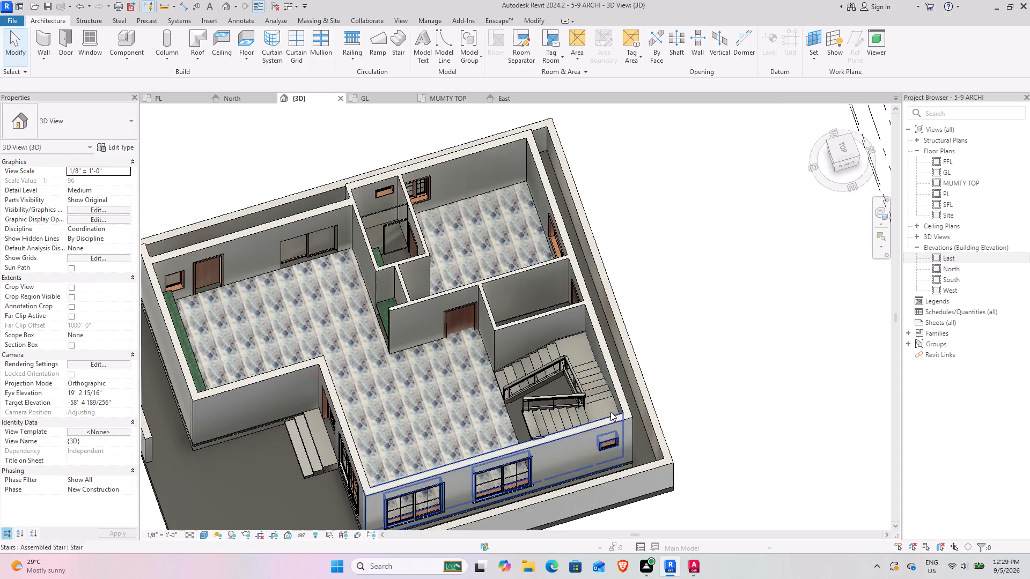
{"action": "middle_click_drag", "start_coordinate": [417, 410], "coordinate": [551, 360], "text": "shift"}
{"action": "scroll", "coordinate": [472, 332], "scroll_direction": "up", "scroll_amount": 6}
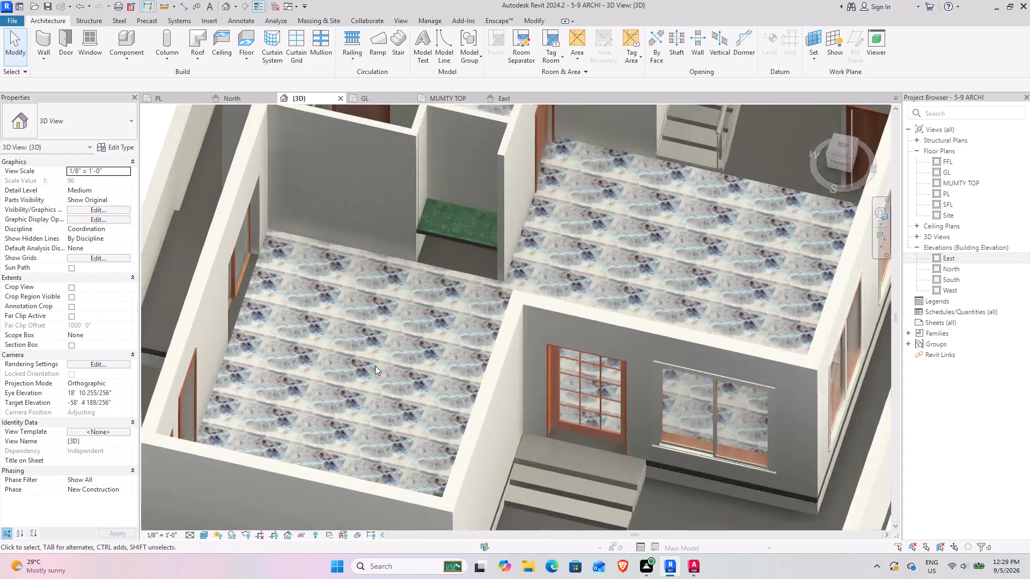
{"action": "scroll", "coordinate": [375, 366], "scroll_direction": "up", "scroll_amount": 6}
{"action": "scroll", "coordinate": [366, 293], "scroll_direction": "up", "scroll_amount": 3}
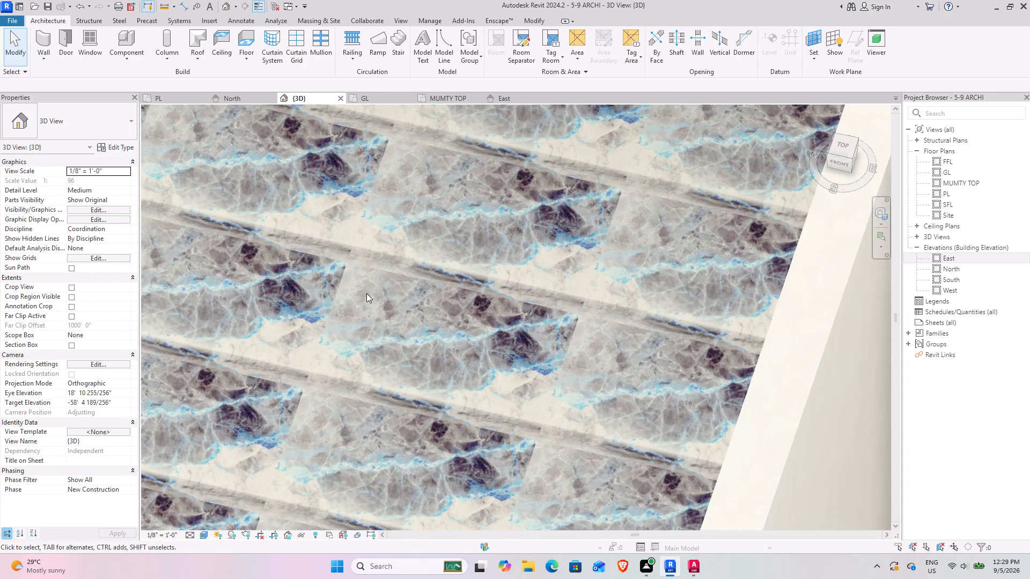
{"action": "scroll", "coordinate": [366, 293], "scroll_direction": "down", "scroll_amount": 10}
{"action": "middle_click_drag", "start_coordinate": [436, 282], "coordinate": [312, 498]}
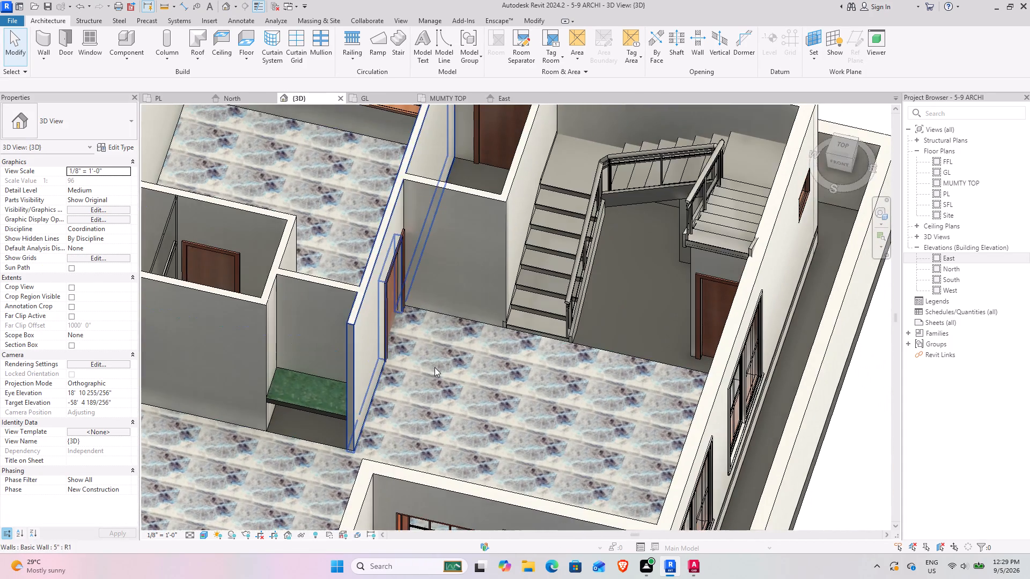
{"action": "scroll", "coordinate": [435, 367], "scroll_direction": "down", "scroll_amount": 4}
{"action": "middle_click_drag", "start_coordinate": [324, 437], "coordinate": [374, 365]}
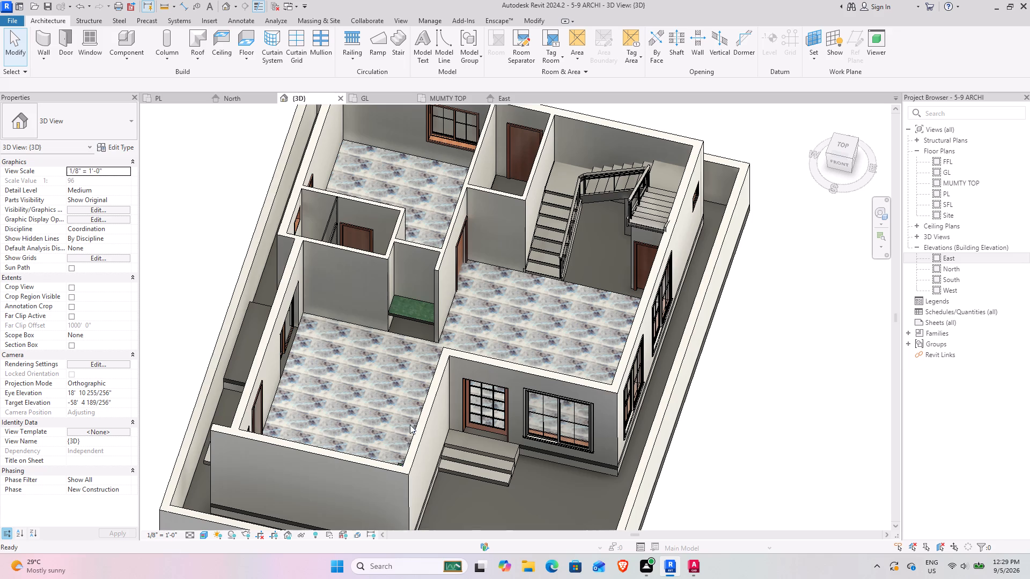
{"action": "scroll", "coordinate": [515, 322], "scroll_direction": "up", "scroll_amount": 9}
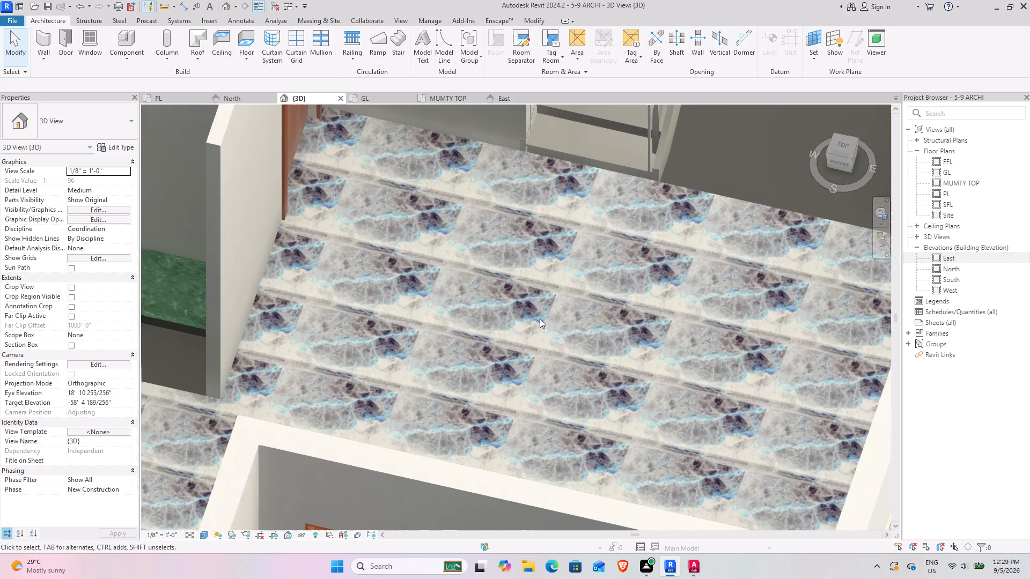
{"action": "scroll", "coordinate": [540, 318], "scroll_direction": "up", "scroll_amount": 4}
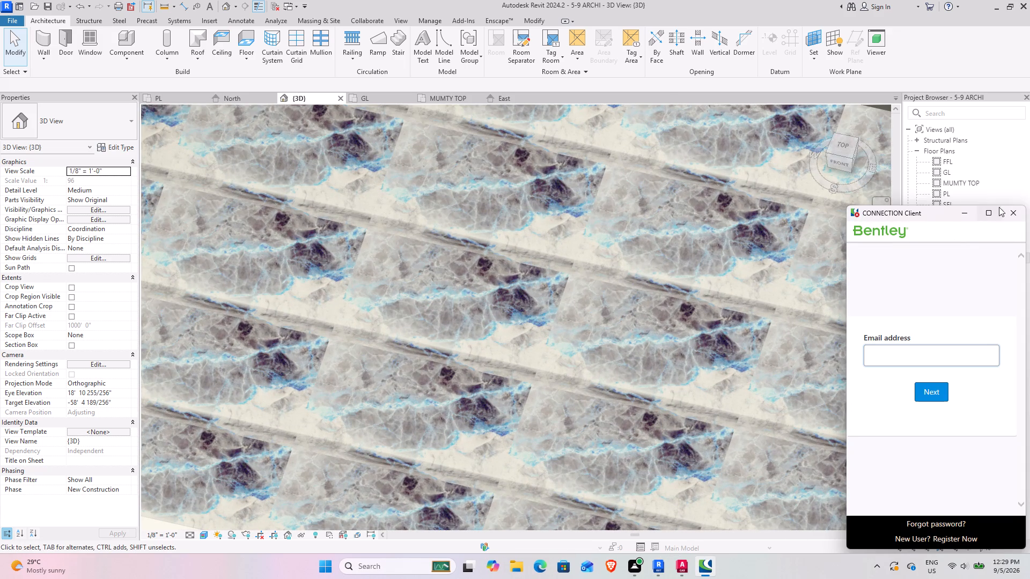
{"action": "left_click", "coordinate": [1017, 208]}
{"action": "scroll", "coordinate": [495, 340], "scroll_direction": "down", "scroll_amount": 2}
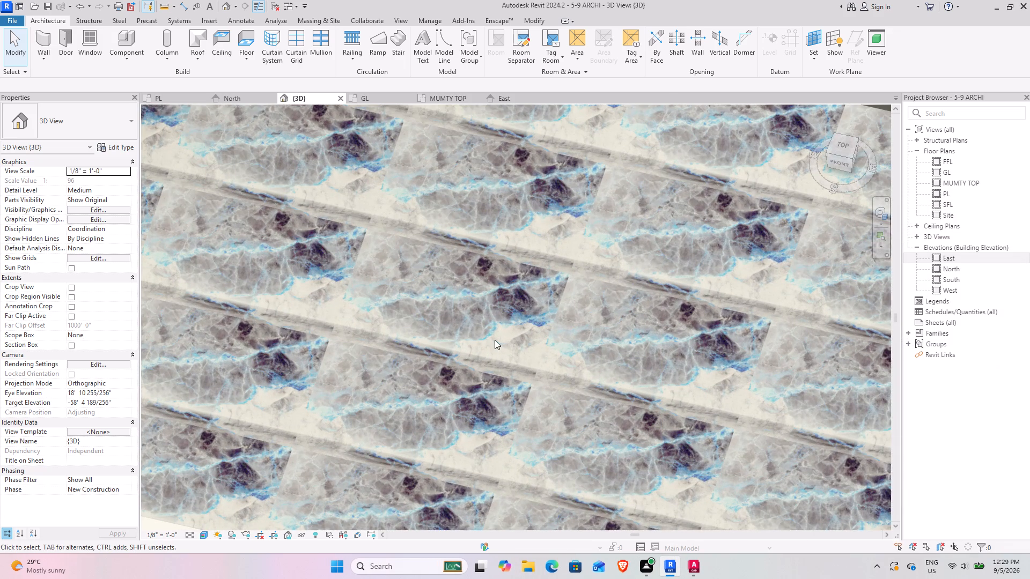
{"action": "scroll", "coordinate": [495, 340], "scroll_direction": "down", "scroll_amount": 3}
{"action": "middle_click_drag", "start_coordinate": [585, 307], "coordinate": [513, 379]}
{"action": "scroll", "coordinate": [507, 377], "scroll_direction": "down", "scroll_amount": 4}
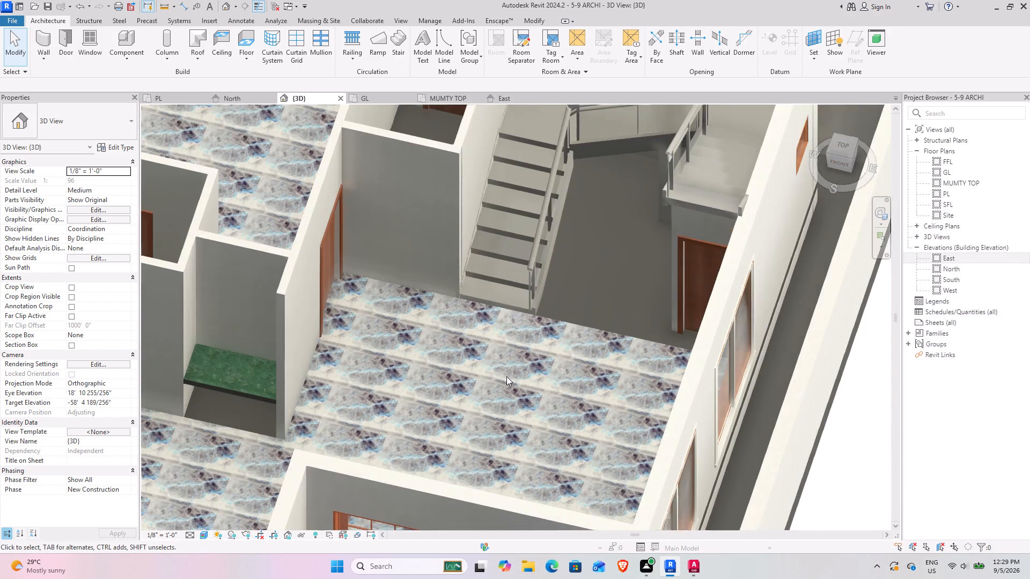
{"action": "middle_click_drag", "start_coordinate": [435, 376], "coordinate": [502, 324]}
{"action": "middle_click_drag", "start_coordinate": [322, 362], "coordinate": [426, 293]}
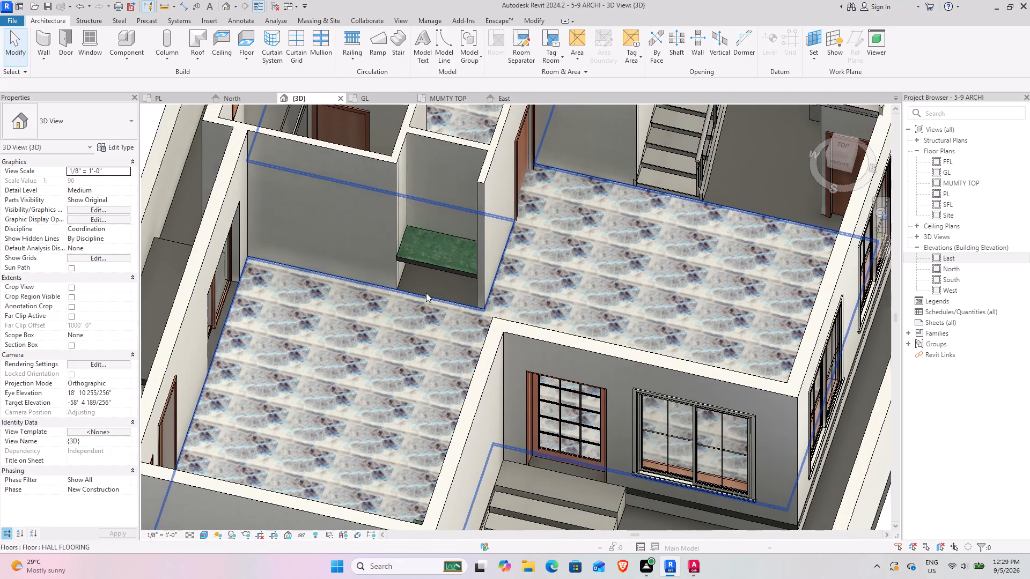
Reset the X and Y texture offsets of the HALL FLOORING floor's top-layer material image to 0.
{"action": "left_click", "coordinate": [747, 207]}
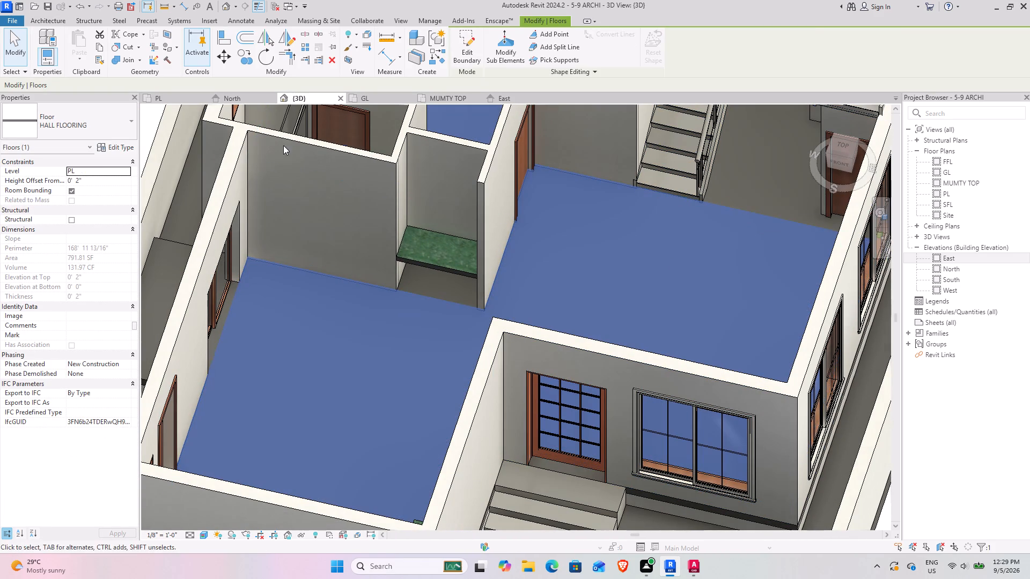
{"action": "left_click", "coordinate": [129, 143]}
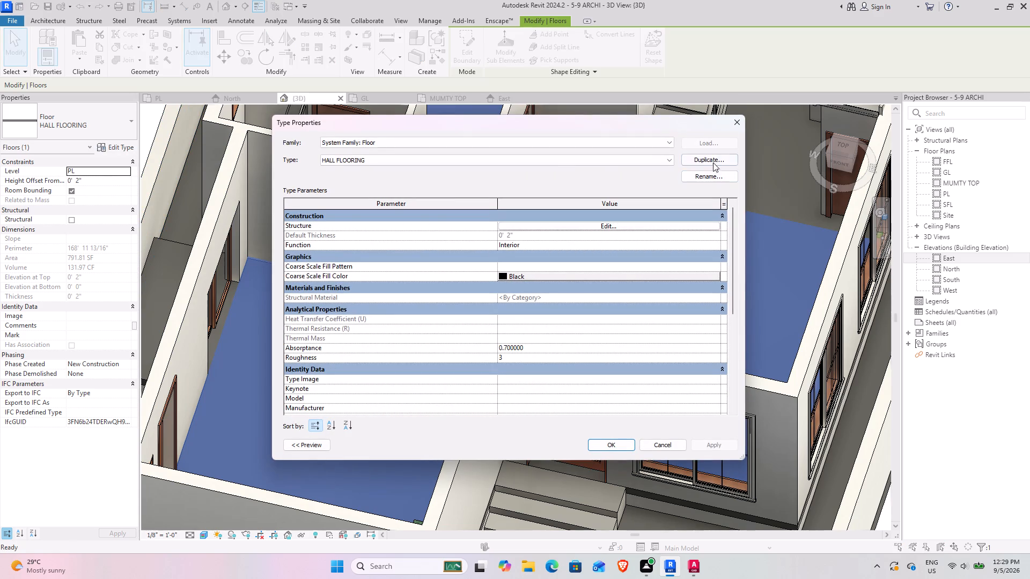
{"action": "left_click", "coordinate": [586, 228]}
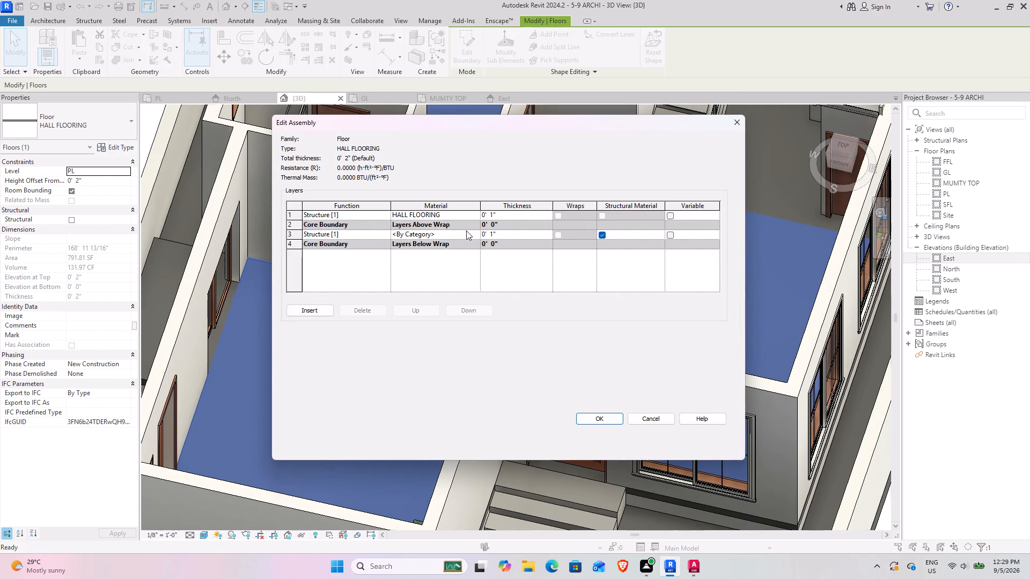
{"action": "left_click", "coordinate": [476, 213]}
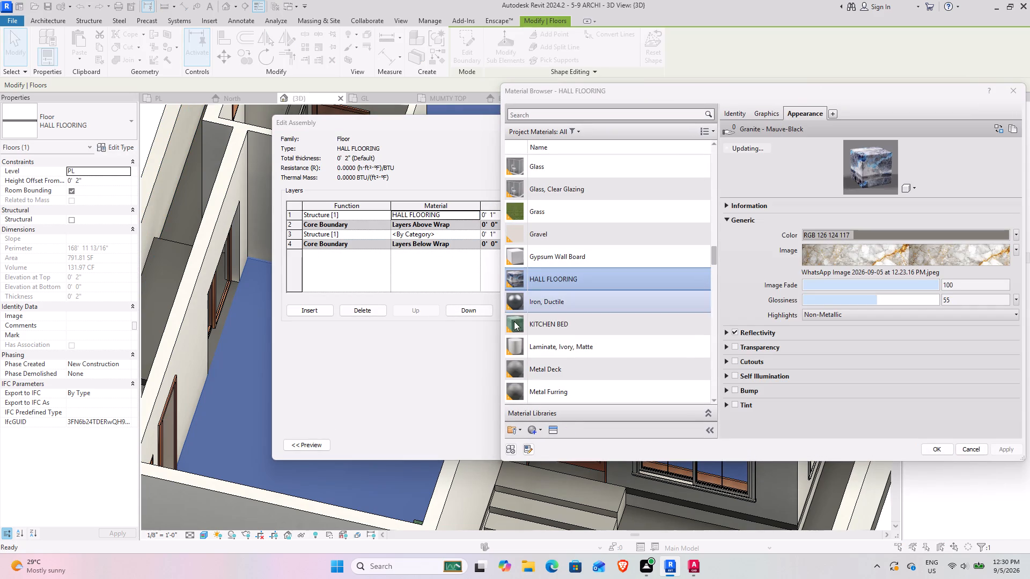
{"action": "left_click", "coordinate": [814, 257]}
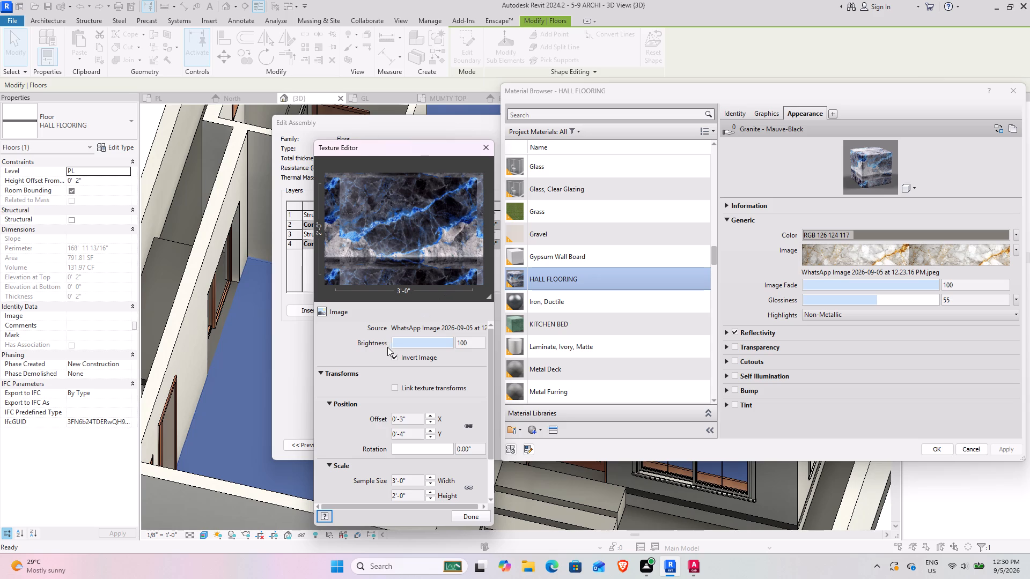
{"action": "left_click", "coordinate": [413, 420]}
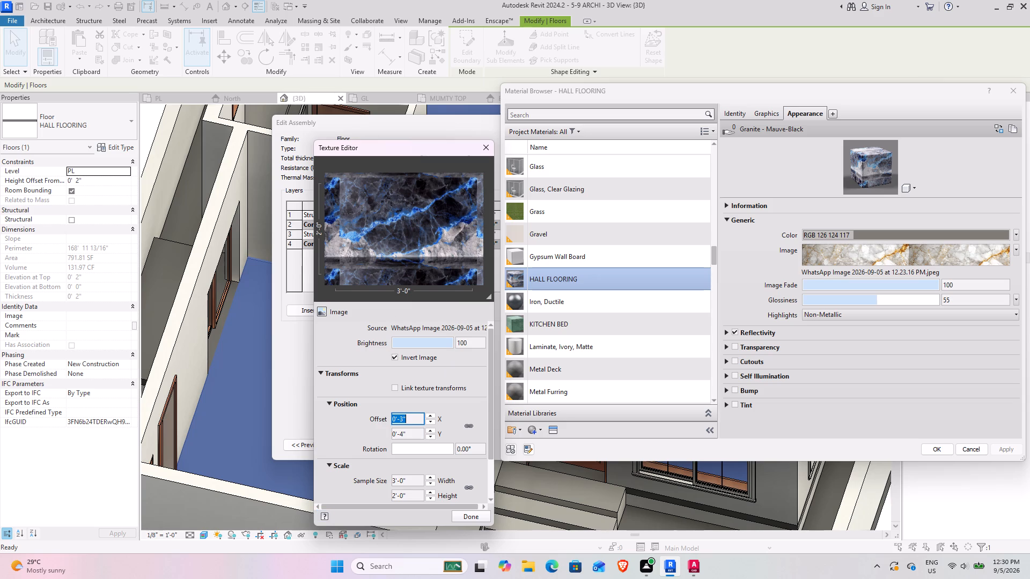
{"action": "key", "text": "0"}
{"action": "key", "text": "Return"}
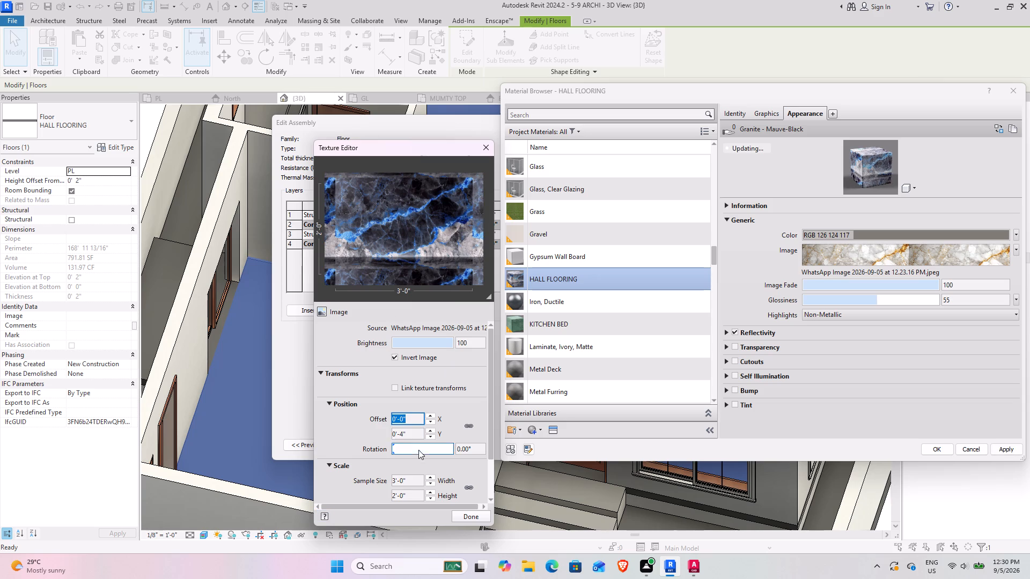
{"action": "left_click", "coordinate": [412, 436]}
{"action": "key", "text": "0"}
{"action": "key", "text": "Return"}
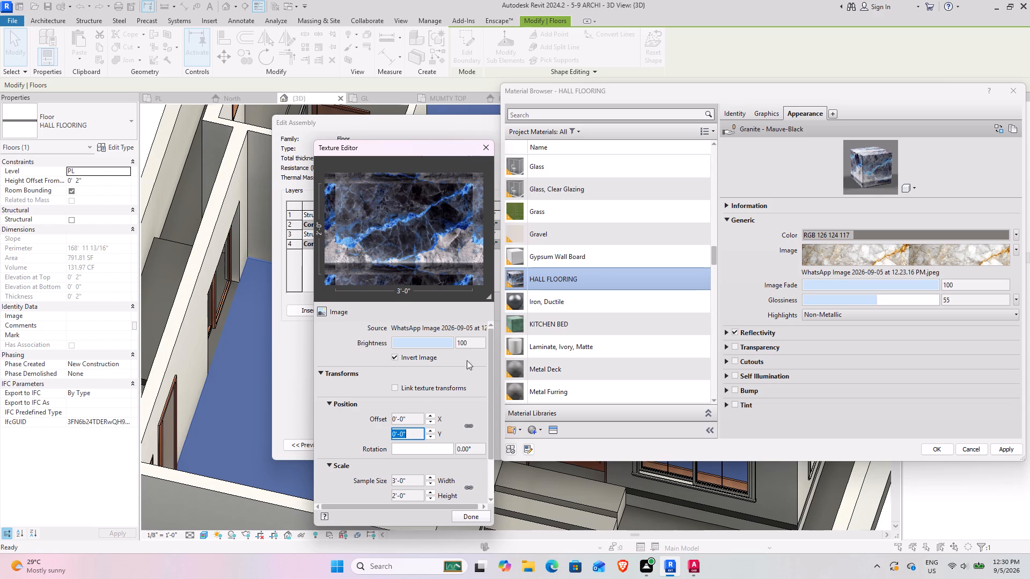
{"action": "left_click", "coordinate": [487, 146]}
Replace the HALL FLOORING material's image with WhatsApp Image 2026-09-05 at 12.23.16 PM (1).jpeg and apply it to the floor type.
{"action": "left_click", "coordinate": [836, 274]}
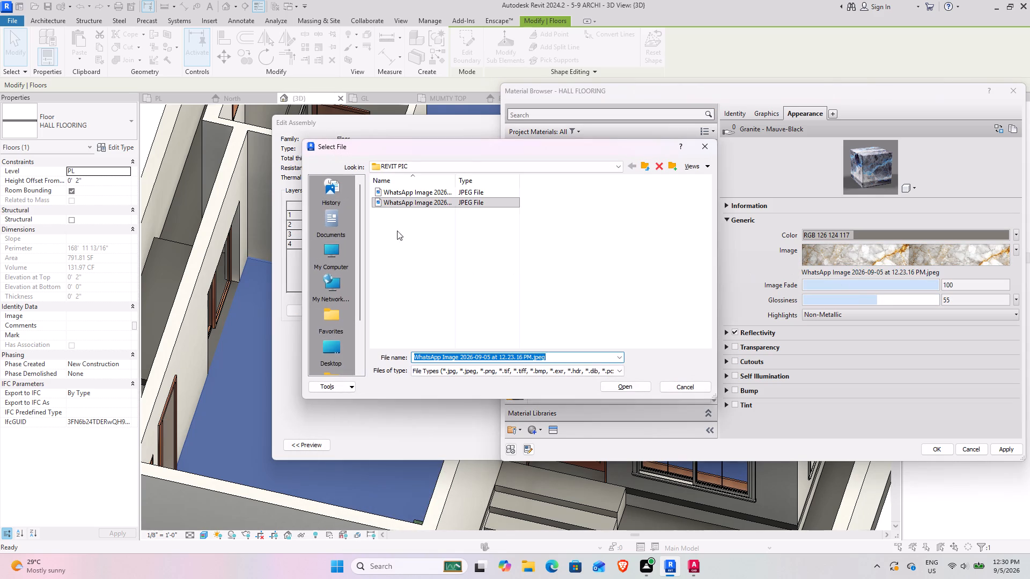
{"action": "left_click", "coordinate": [414, 188]}
{"action": "left_click", "coordinate": [621, 387]}
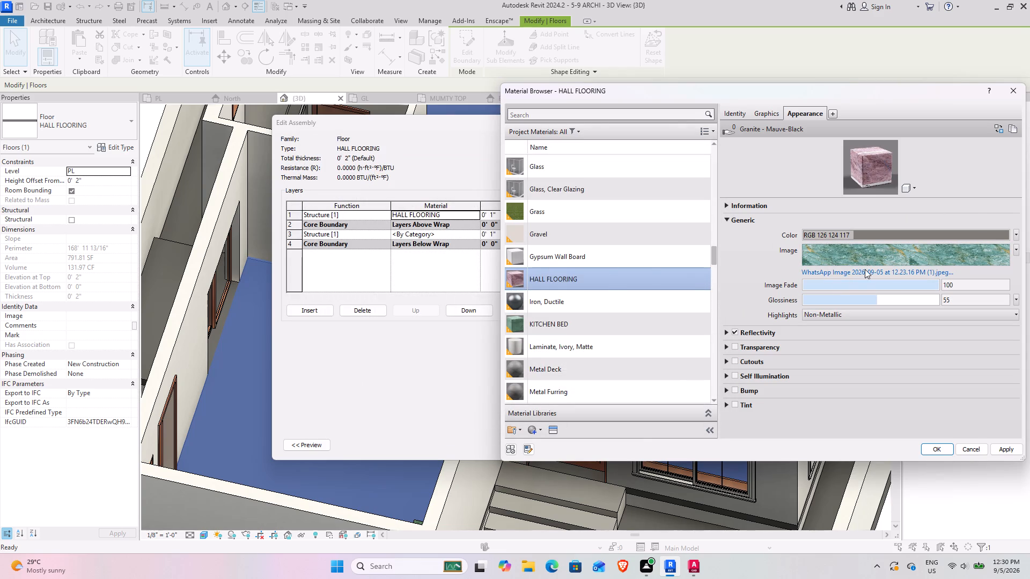
{"action": "left_click", "coordinate": [858, 257]}
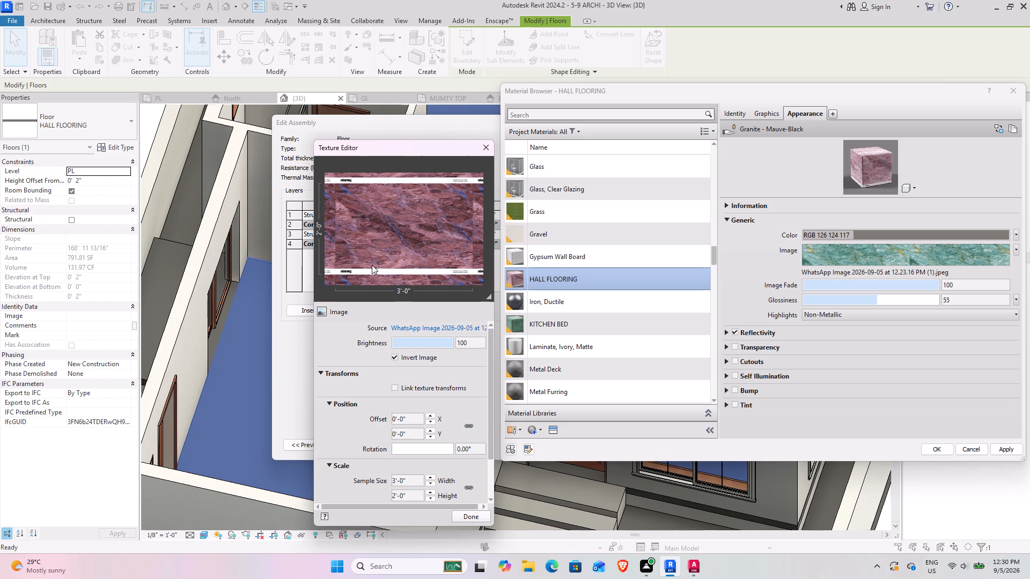
{"action": "left_click", "coordinate": [473, 522]}
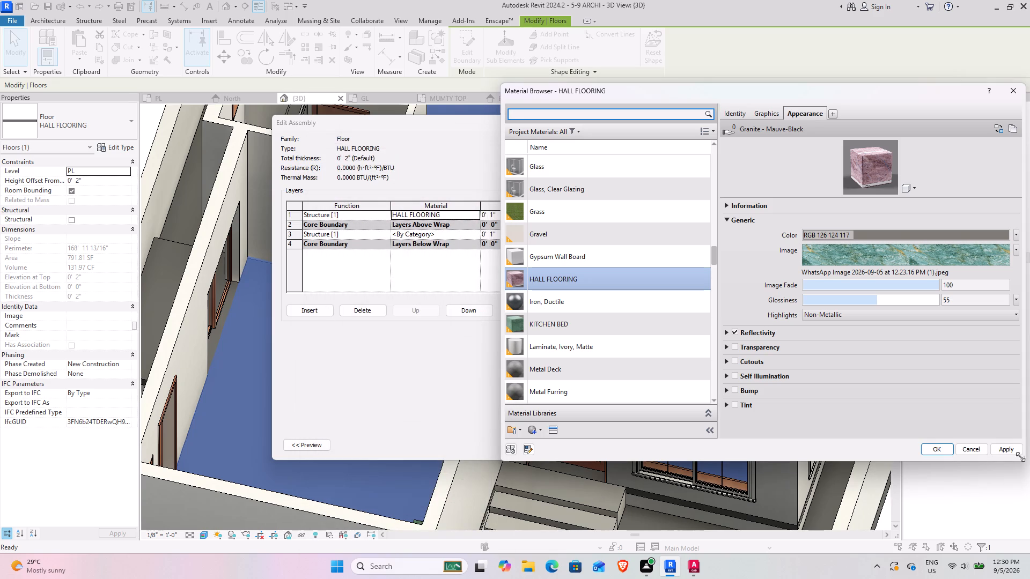
{"action": "left_click", "coordinate": [1011, 451]}
{"action": "left_click", "coordinate": [929, 446]}
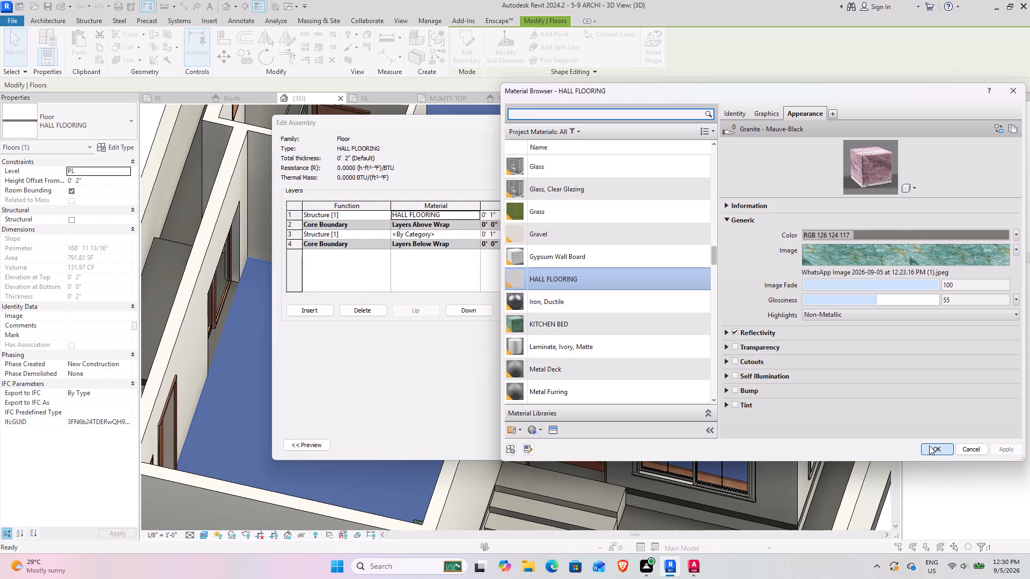
{"action": "left_click", "coordinate": [307, 448]}
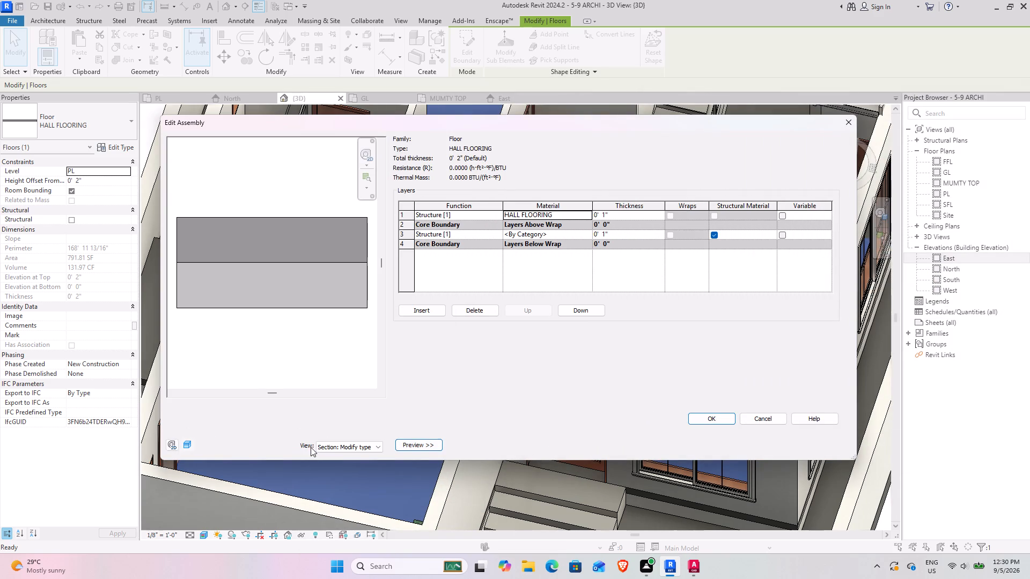
{"action": "left_click_drag", "start_coordinate": [416, 448], "coordinate": [418, 449]}
{"action": "left_click_drag", "start_coordinate": [418, 449], "coordinate": [423, 449]}
{"action": "left_click", "coordinate": [604, 421]}
{"action": "left_click", "coordinate": [720, 444]}
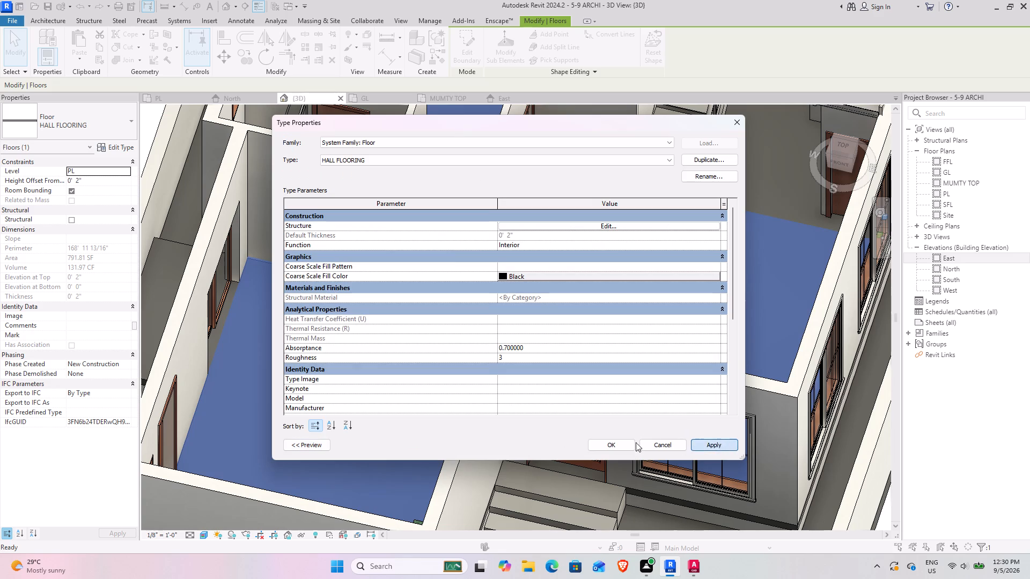
{"action": "left_click", "coordinate": [611, 442]}
{"action": "left_click", "coordinate": [850, 478]}
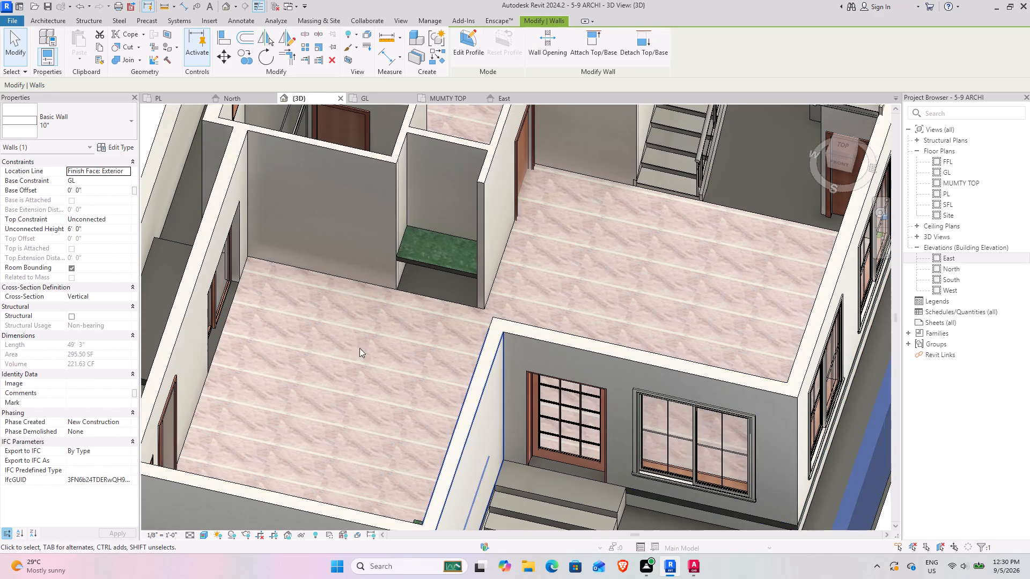
Examine the replaced marble texture on the hall floor up close and across the rooms in the 3D view.
{"action": "scroll", "coordinate": [304, 346], "scroll_direction": "up", "scroll_amount": 4}
{"action": "scroll", "coordinate": [490, 376], "scroll_direction": "up", "scroll_amount": 8}
{"action": "scroll", "coordinate": [354, 389], "scroll_direction": "up", "scroll_amount": 4}
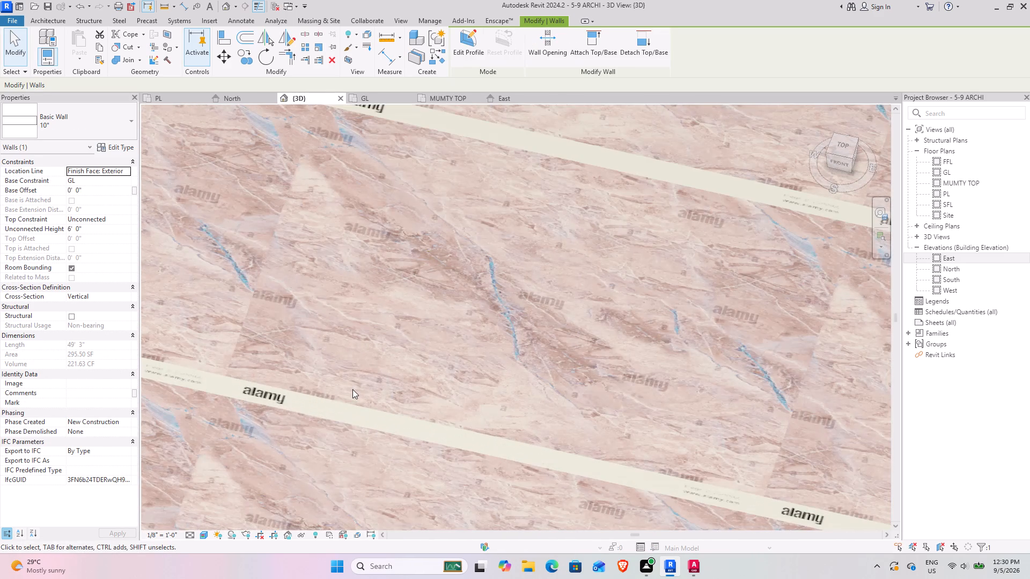
{"action": "scroll", "coordinate": [436, 378], "scroll_direction": "up", "scroll_amount": 4}
{"action": "scroll", "coordinate": [436, 378], "scroll_direction": "down", "scroll_amount": 8}
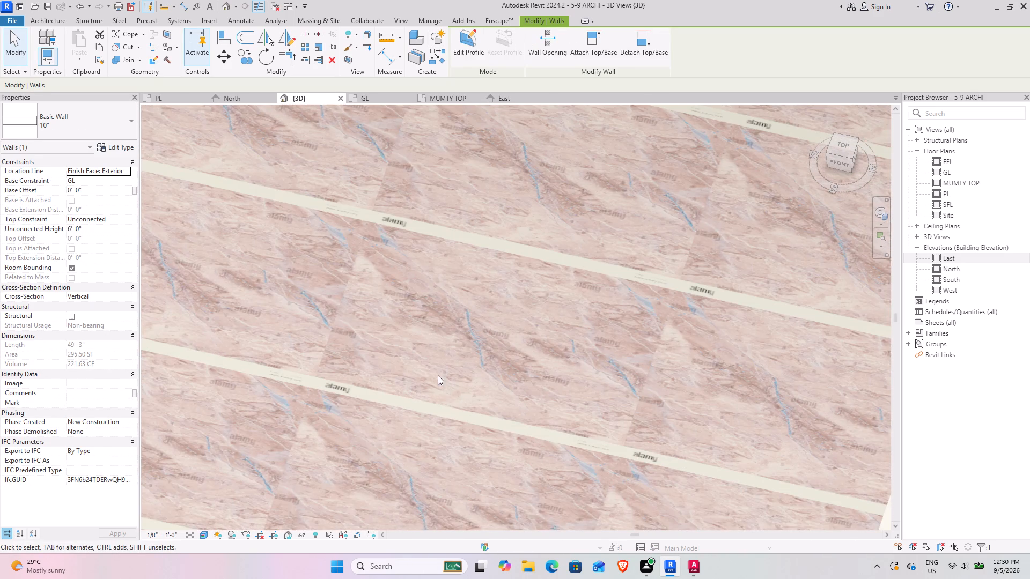
{"action": "middle_click_drag", "start_coordinate": [460, 350], "coordinate": [452, 384]}
{"action": "scroll", "coordinate": [575, 354], "scroll_direction": "down", "scroll_amount": 4}
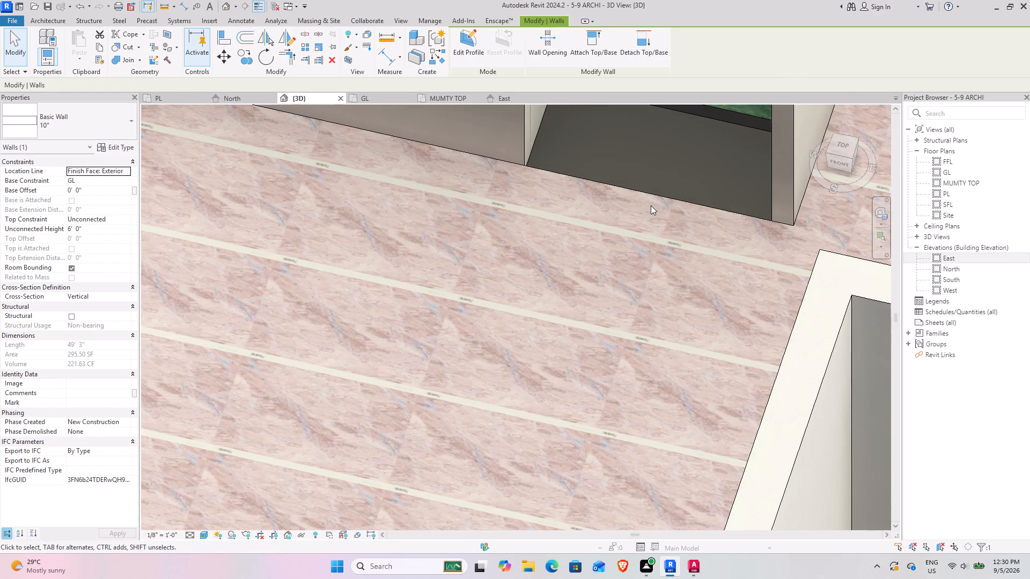
{"action": "scroll", "coordinate": [464, 280], "scroll_direction": "down", "scroll_amount": 5}
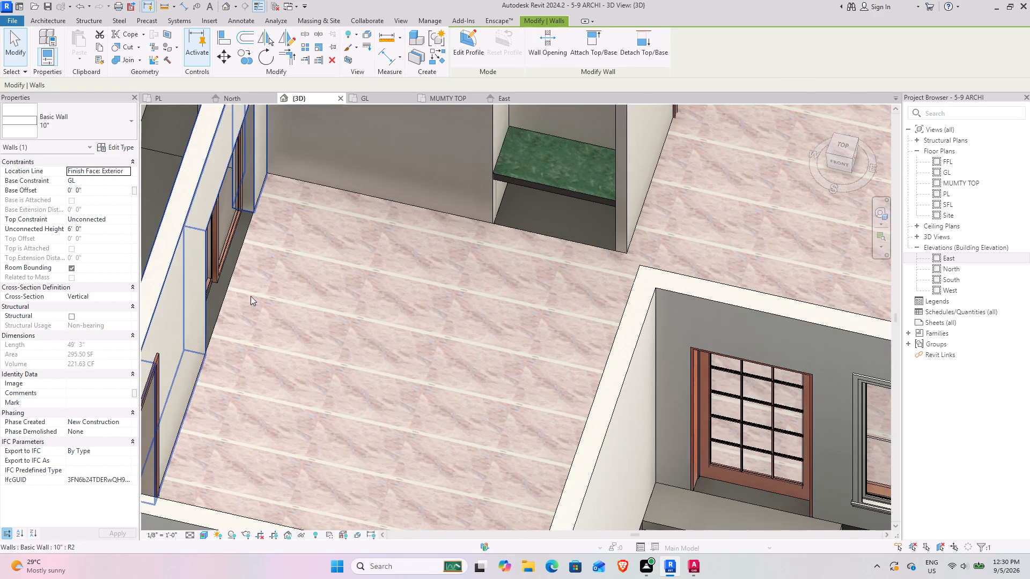
Edit the HALL FLOORING floor type's top-layer material texture and turn off Invert Image.
{"action": "left_click", "coordinate": [230, 289]}
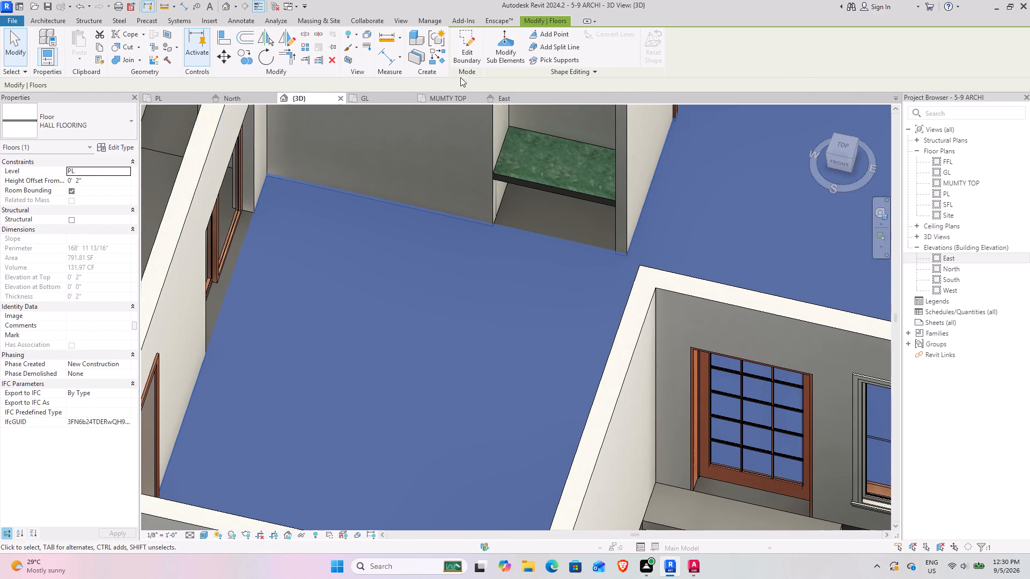
{"action": "left_click", "coordinate": [116, 151]}
{"action": "left_click", "coordinate": [499, 227]}
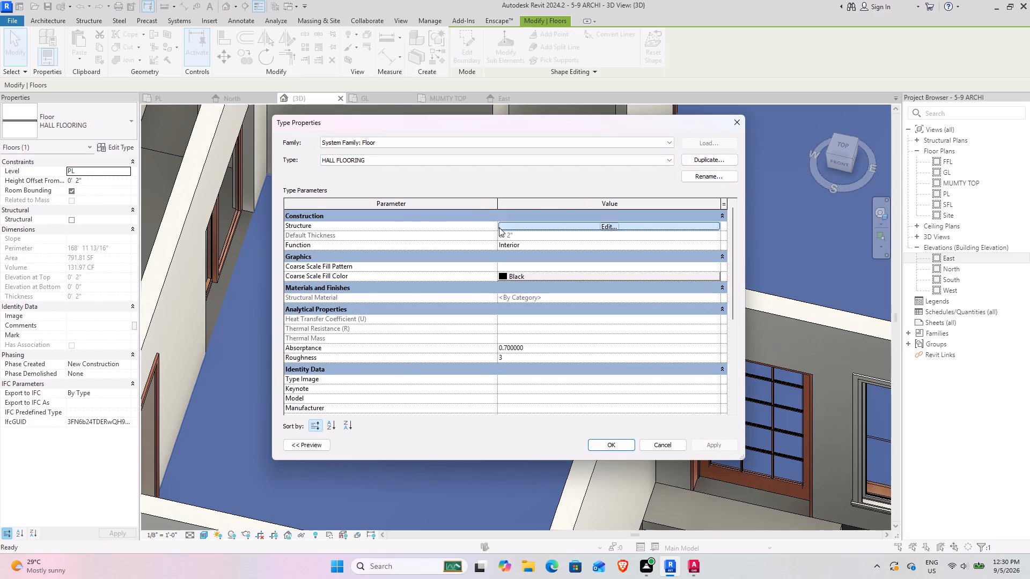
{"action": "left_click", "coordinate": [477, 217]}
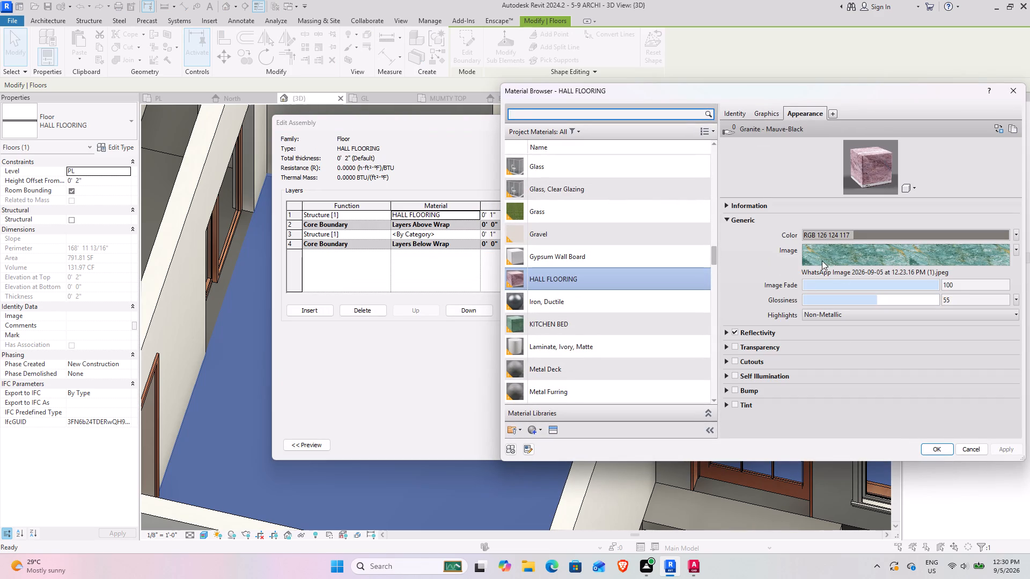
{"action": "left_click", "coordinate": [821, 259]}
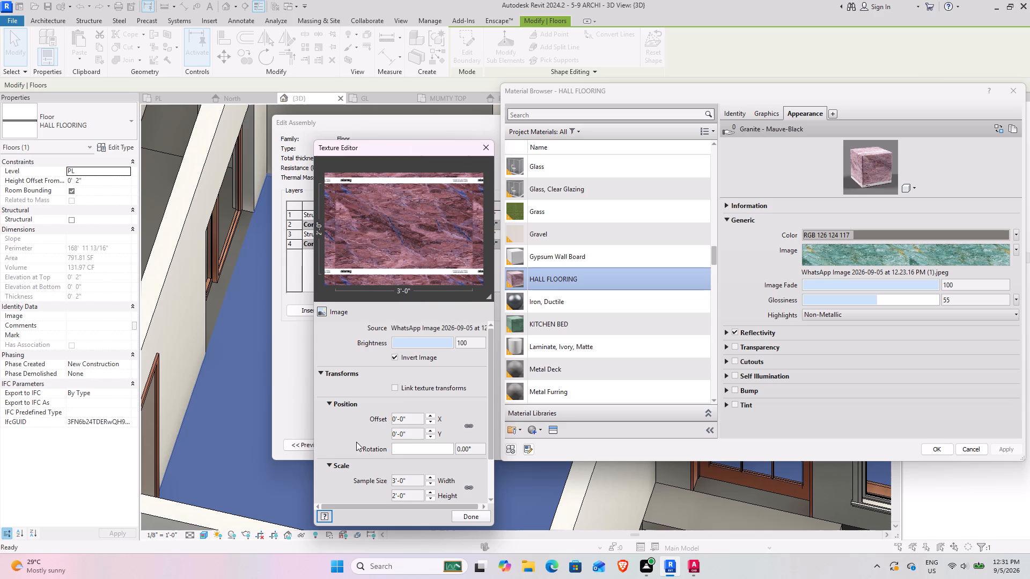
{"action": "scroll", "coordinate": [359, 439], "scroll_direction": "down", "scroll_amount": 2}
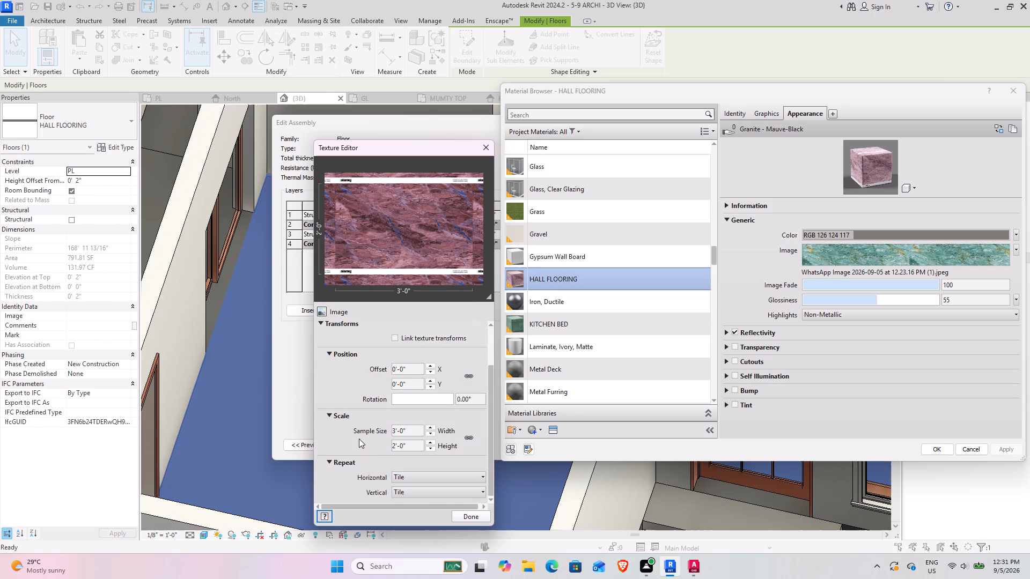
{"action": "scroll", "coordinate": [359, 439], "scroll_direction": "up", "scroll_amount": 3}
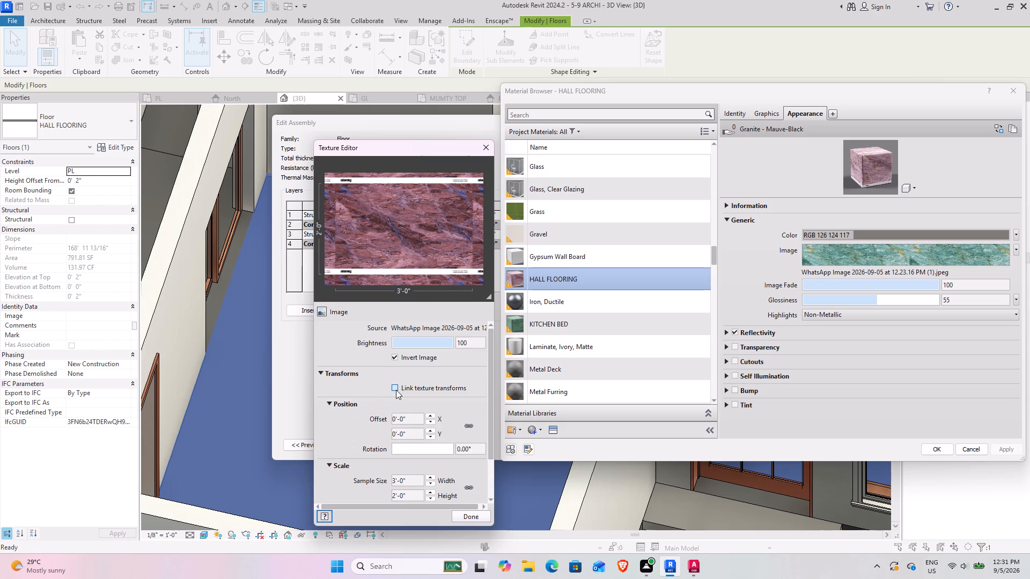
{"action": "left_click", "coordinate": [396, 361]}
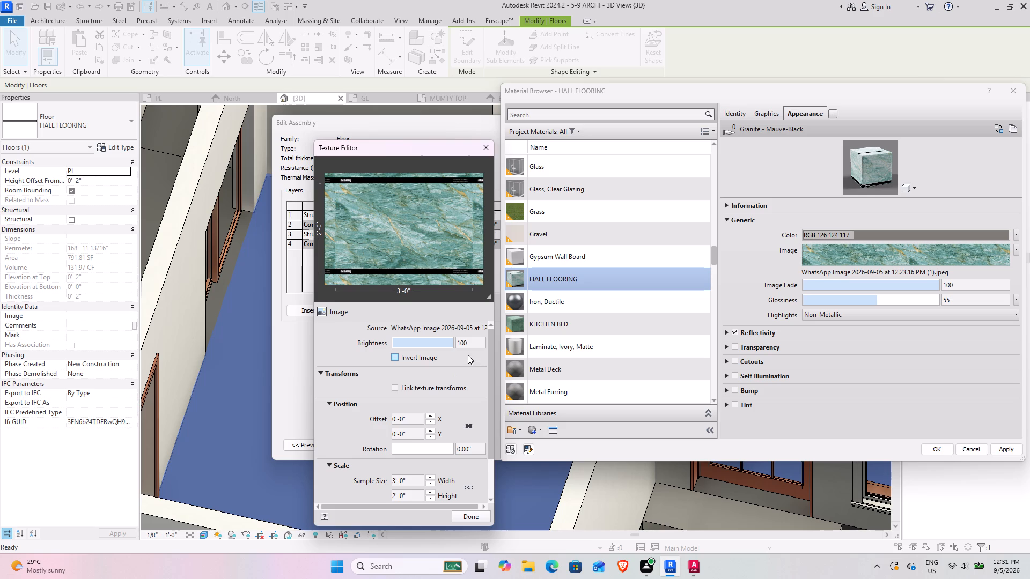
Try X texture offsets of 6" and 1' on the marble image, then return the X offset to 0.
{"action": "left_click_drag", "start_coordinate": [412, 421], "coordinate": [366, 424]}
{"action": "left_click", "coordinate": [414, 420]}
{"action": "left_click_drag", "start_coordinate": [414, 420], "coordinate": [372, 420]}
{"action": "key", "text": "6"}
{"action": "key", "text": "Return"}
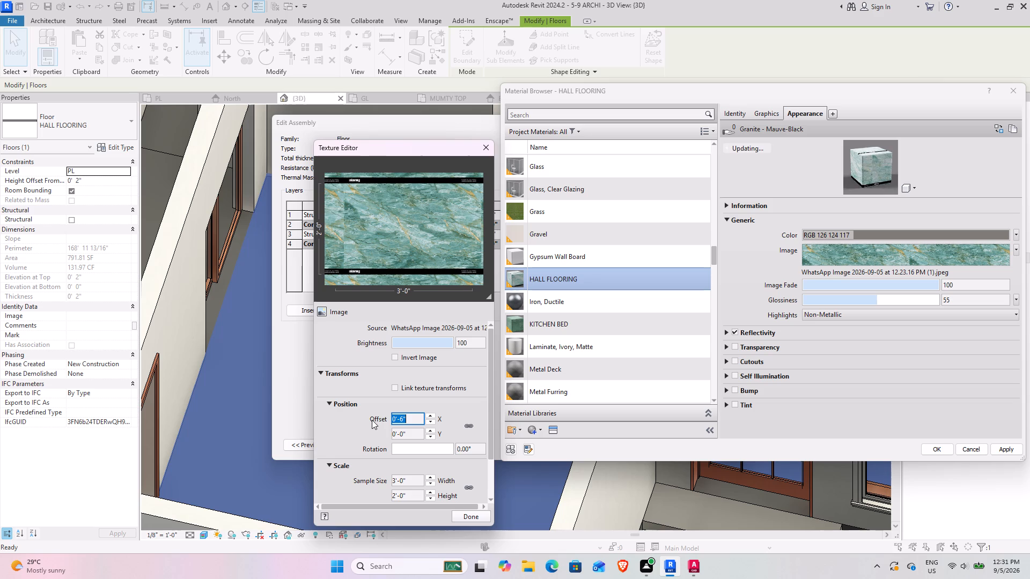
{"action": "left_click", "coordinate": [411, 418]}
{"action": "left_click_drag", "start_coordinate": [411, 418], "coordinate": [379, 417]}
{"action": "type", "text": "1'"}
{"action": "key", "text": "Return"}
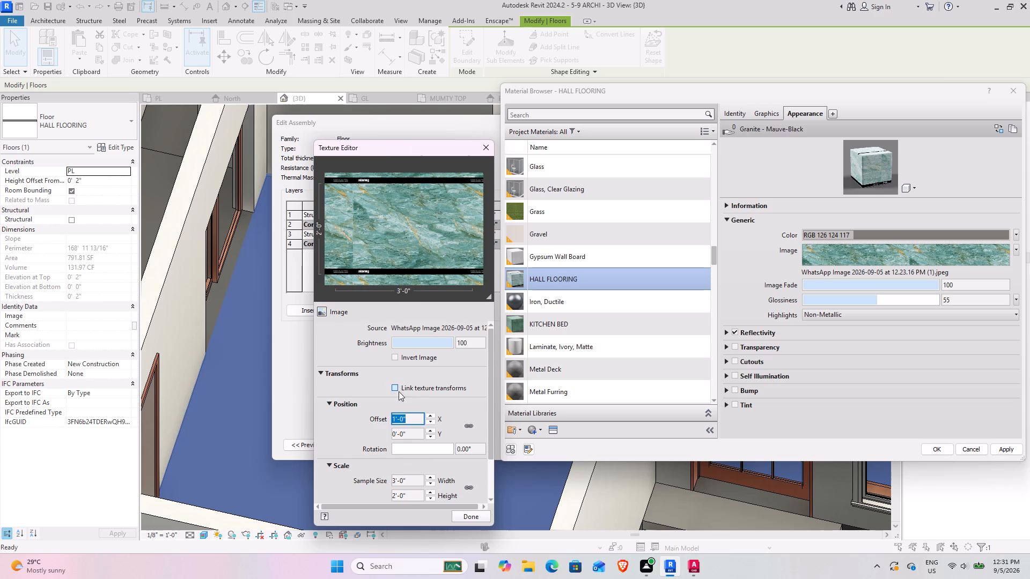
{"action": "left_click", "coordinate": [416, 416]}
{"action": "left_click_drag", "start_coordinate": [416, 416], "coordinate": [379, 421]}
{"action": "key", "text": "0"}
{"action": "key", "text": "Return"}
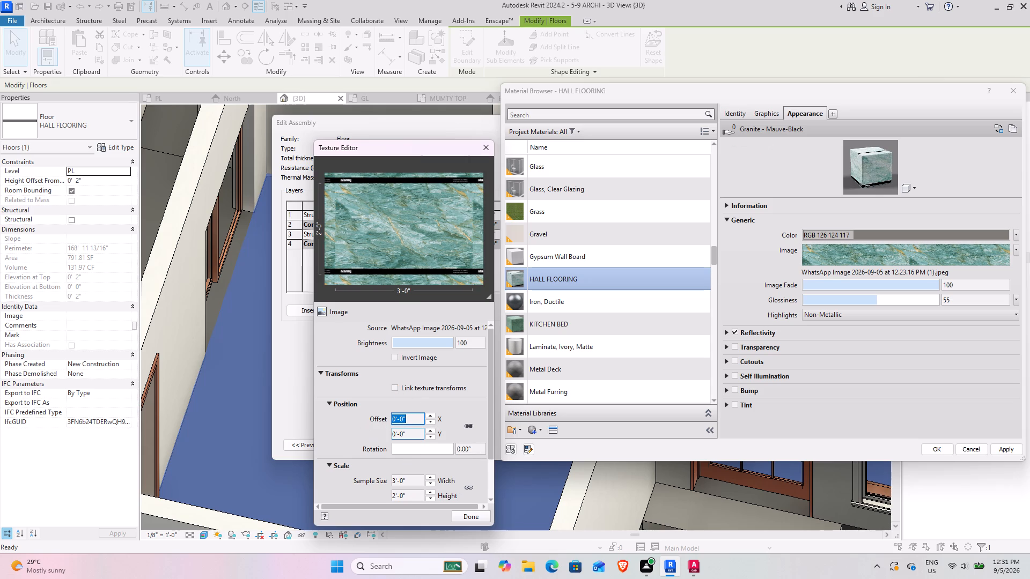
Shift the marble image along Y, trying a 1' offset before setting the Y offset to 3'.
{"action": "left_click", "coordinate": [409, 434]}
{"action": "type", "text": "1'"}
{"action": "key", "text": "Return"}
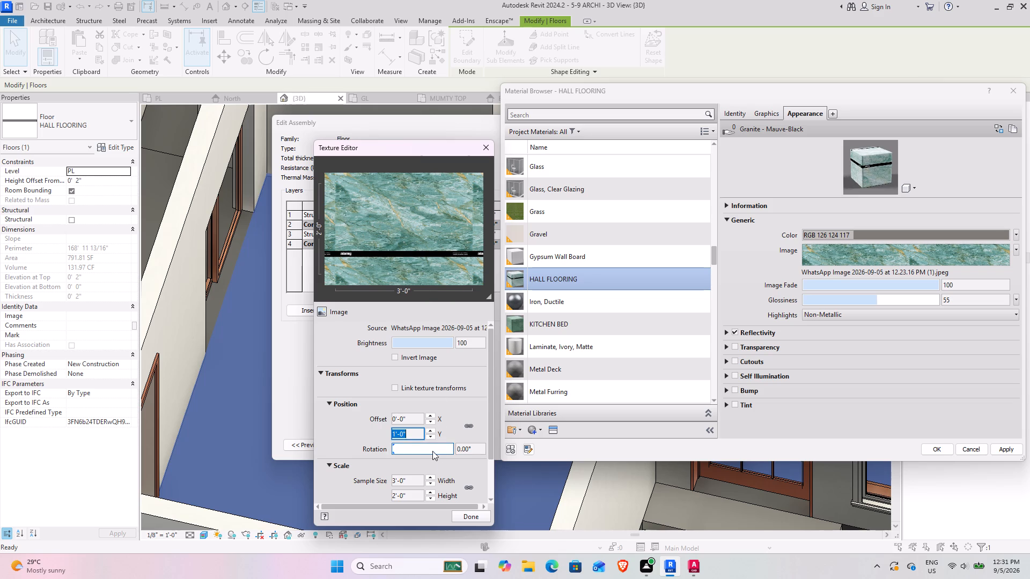
{"action": "left_click", "coordinate": [418, 435]}
{"action": "left_click_drag", "start_coordinate": [418, 435], "coordinate": [376, 433]}
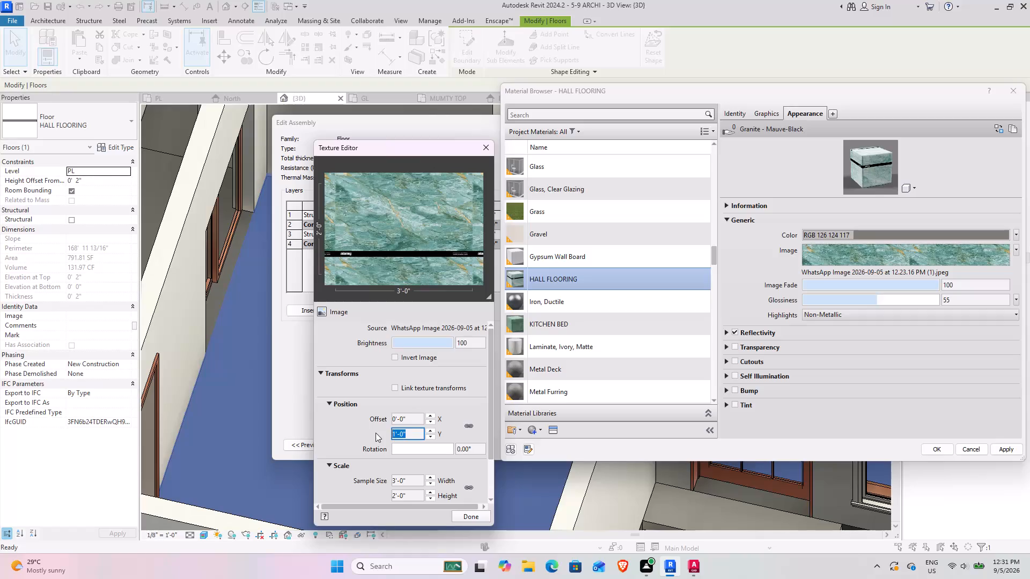
{"action": "type", "text": "3'"}
{"action": "key", "text": "Return"}
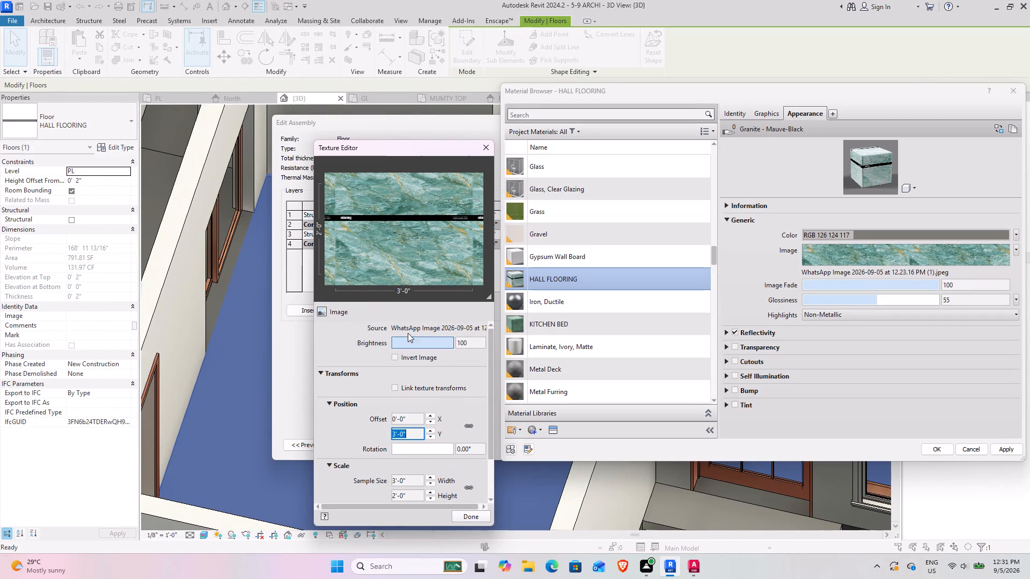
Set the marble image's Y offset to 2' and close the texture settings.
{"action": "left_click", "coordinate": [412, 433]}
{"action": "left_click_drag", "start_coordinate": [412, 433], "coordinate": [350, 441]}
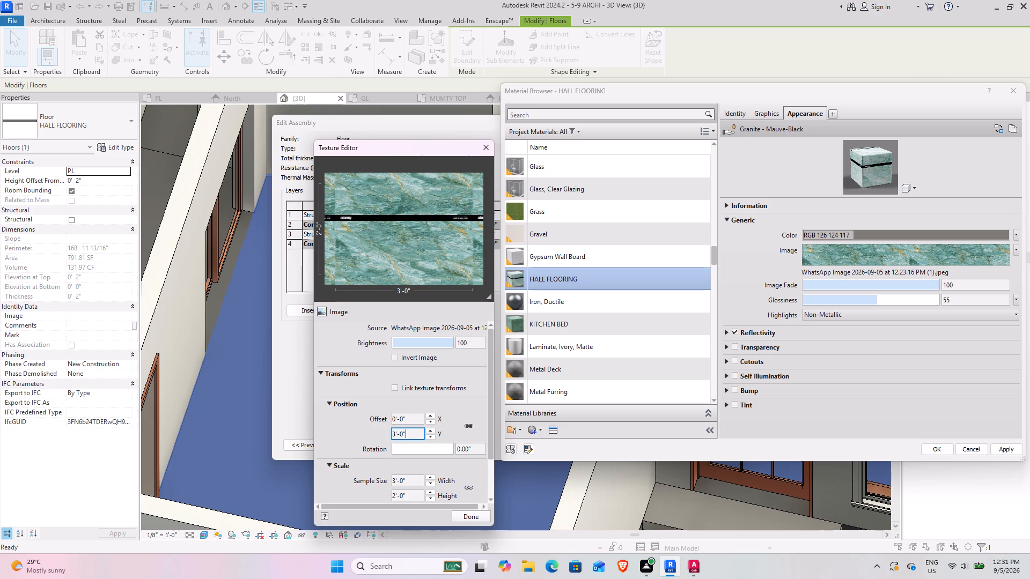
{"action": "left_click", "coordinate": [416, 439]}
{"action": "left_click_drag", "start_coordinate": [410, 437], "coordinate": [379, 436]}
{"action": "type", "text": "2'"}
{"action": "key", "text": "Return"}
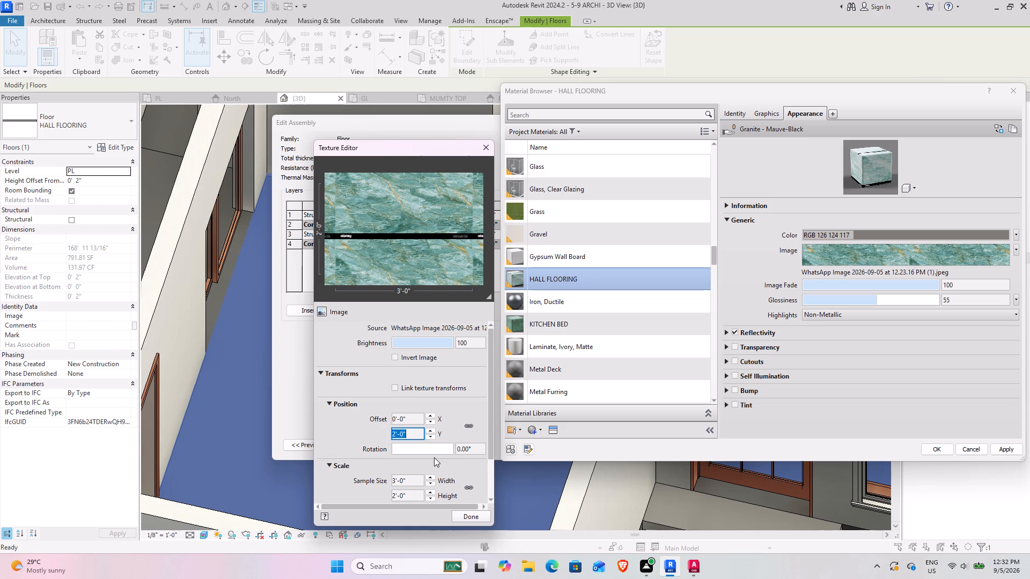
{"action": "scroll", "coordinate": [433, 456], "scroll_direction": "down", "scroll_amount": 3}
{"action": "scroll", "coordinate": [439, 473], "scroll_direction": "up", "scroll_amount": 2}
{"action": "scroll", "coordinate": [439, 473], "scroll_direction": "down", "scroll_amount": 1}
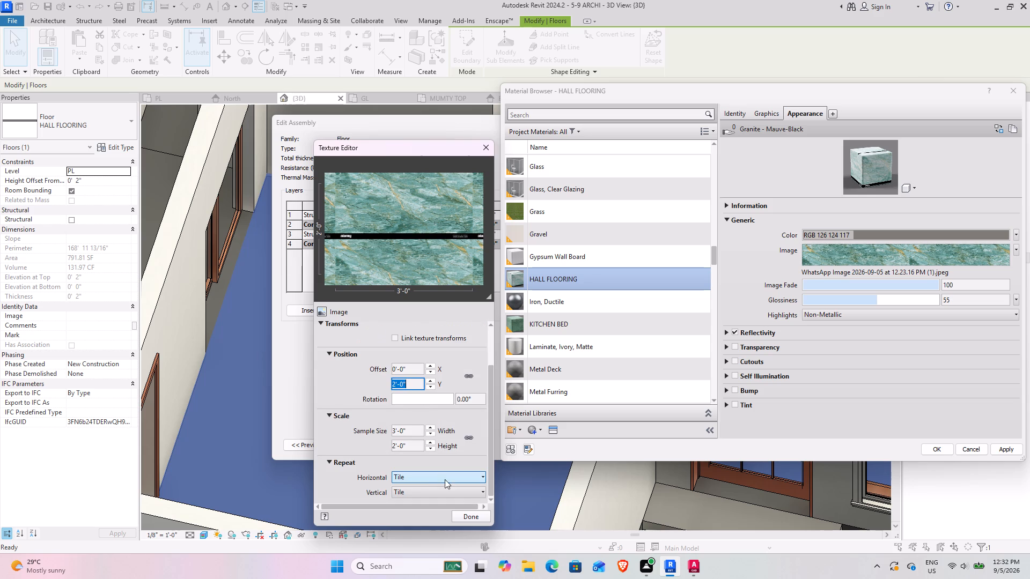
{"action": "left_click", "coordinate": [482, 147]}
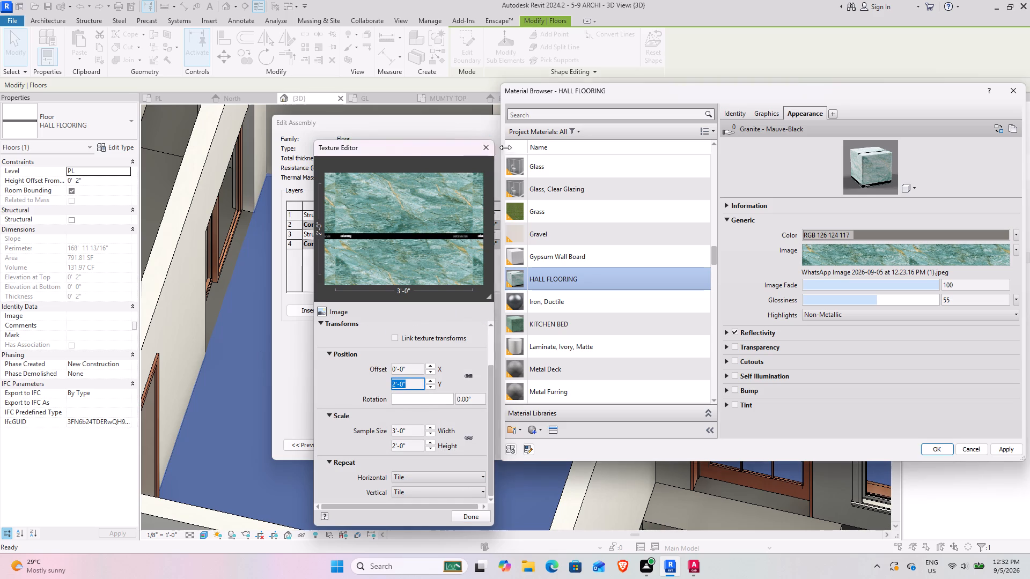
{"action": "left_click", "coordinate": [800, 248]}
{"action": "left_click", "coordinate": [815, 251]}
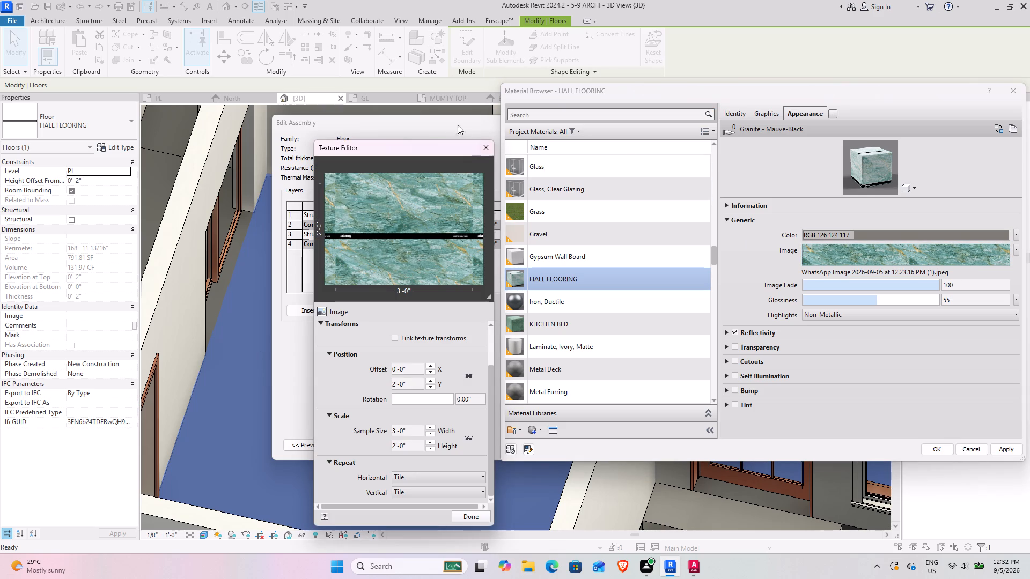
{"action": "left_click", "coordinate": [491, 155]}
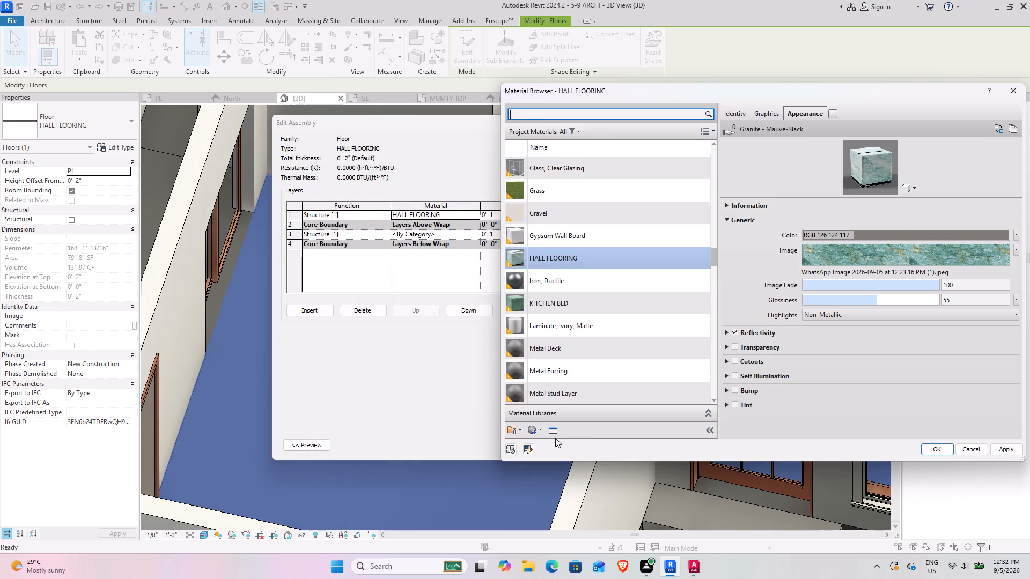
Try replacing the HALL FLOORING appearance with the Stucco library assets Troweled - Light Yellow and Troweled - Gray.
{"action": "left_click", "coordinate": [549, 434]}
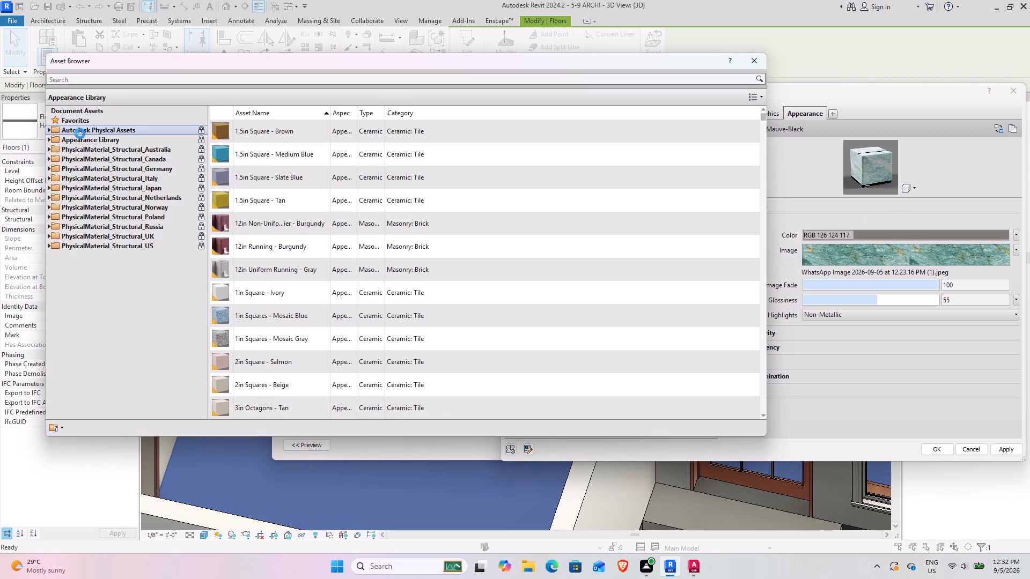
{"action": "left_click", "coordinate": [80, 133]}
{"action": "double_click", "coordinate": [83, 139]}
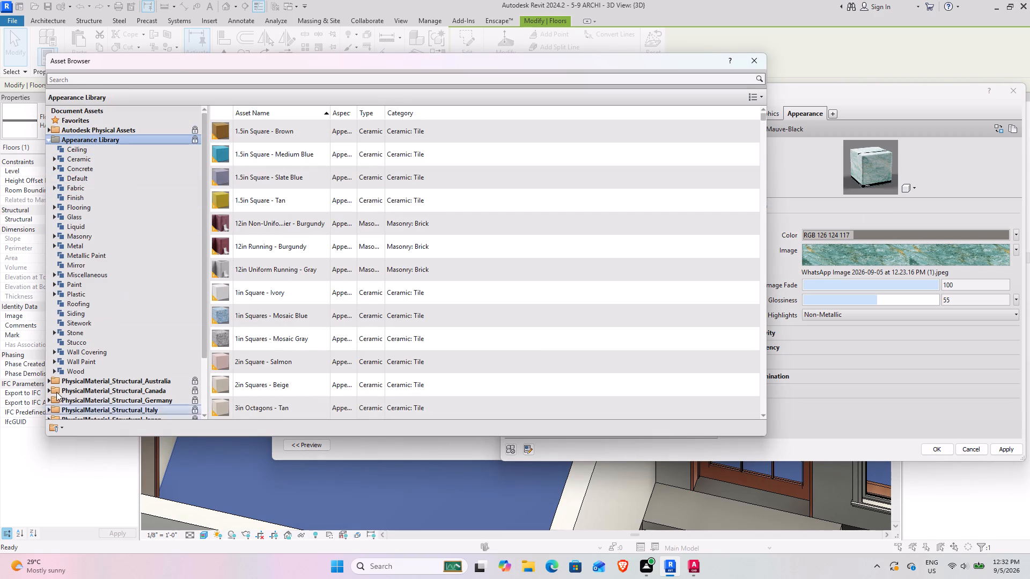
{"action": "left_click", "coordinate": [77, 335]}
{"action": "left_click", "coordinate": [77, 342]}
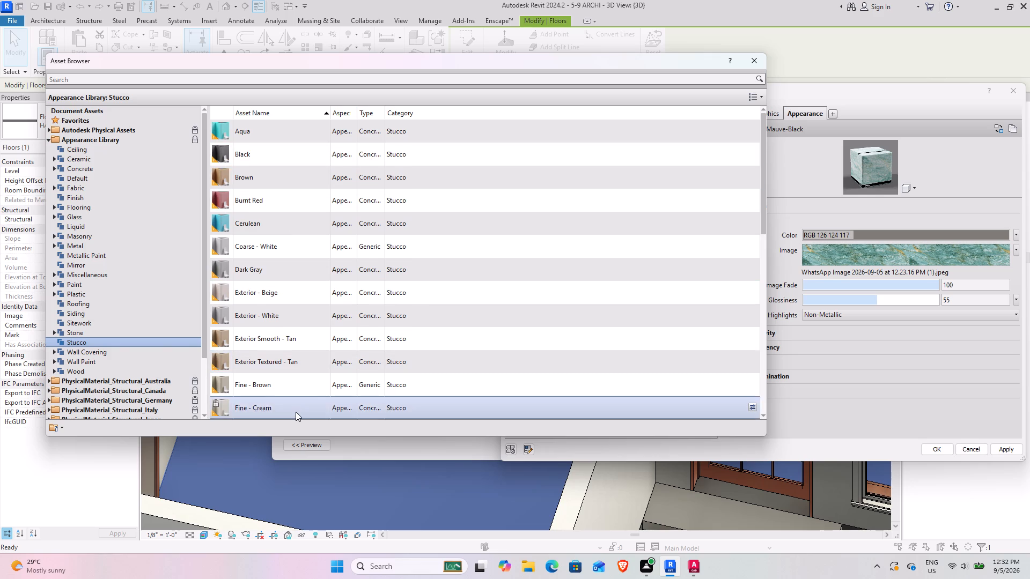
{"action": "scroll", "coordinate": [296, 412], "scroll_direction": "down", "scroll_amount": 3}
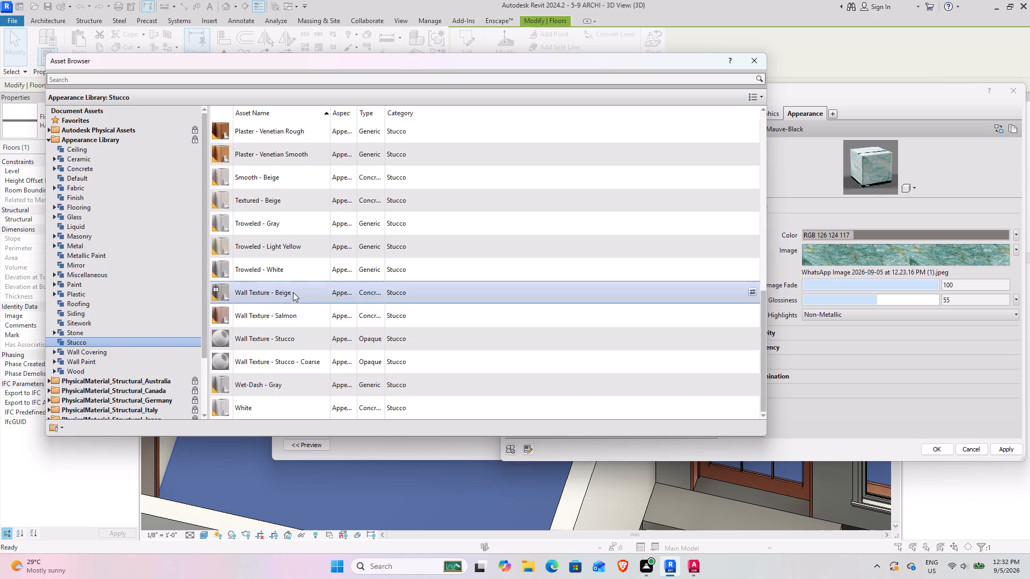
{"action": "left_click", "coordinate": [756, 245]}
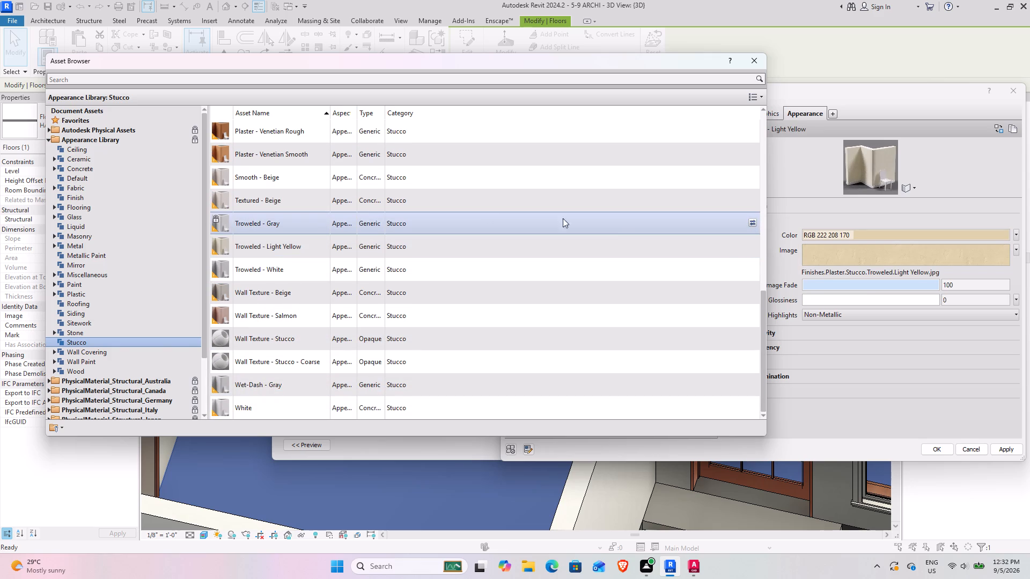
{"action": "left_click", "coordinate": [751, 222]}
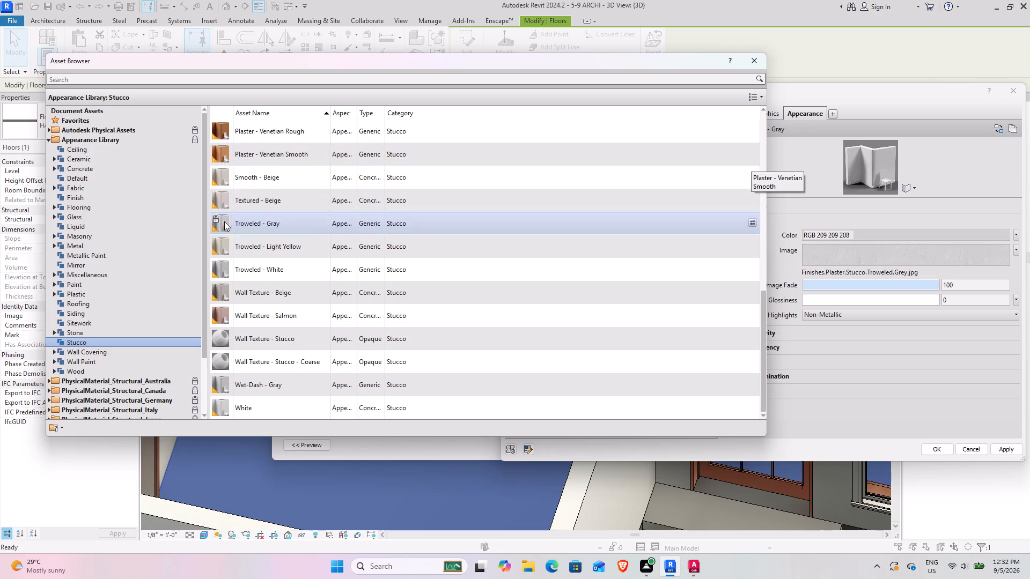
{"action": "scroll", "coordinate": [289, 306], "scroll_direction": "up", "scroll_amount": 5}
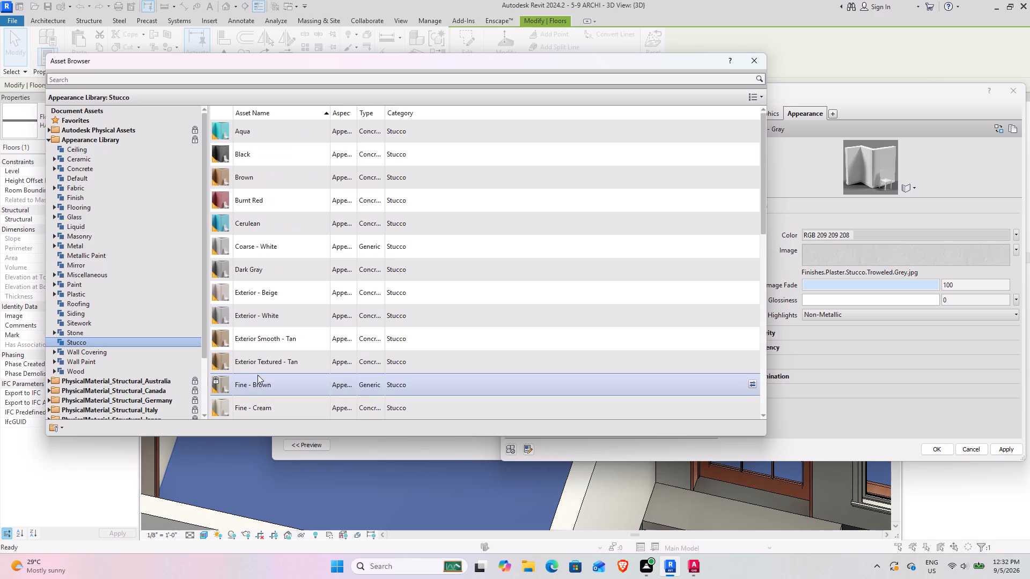
Replace the HALL FLOORING appearance with the Unfinished asset from the Stone library and apply it to the floor type.
{"action": "left_click", "coordinate": [96, 331]}
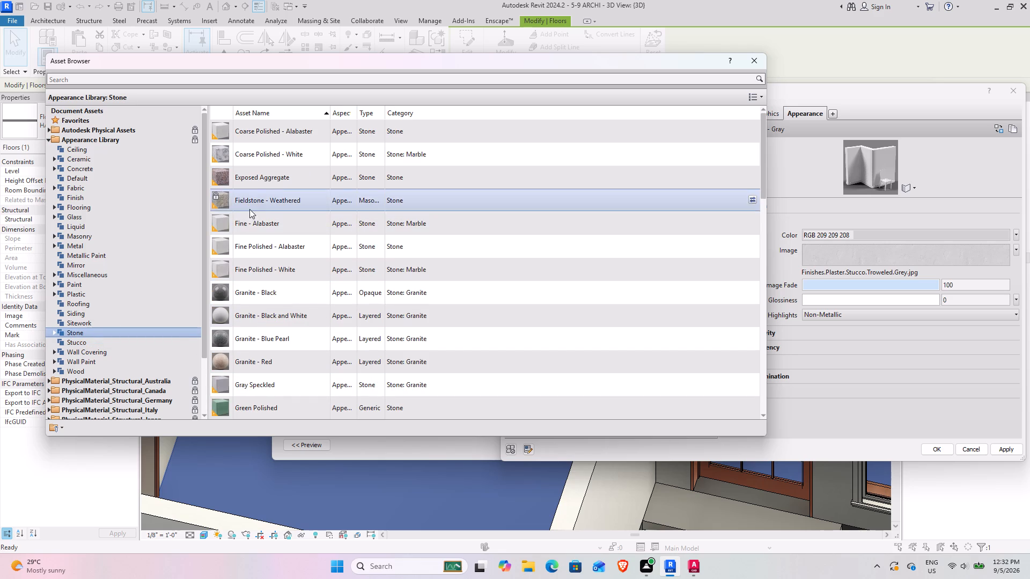
{"action": "scroll", "coordinate": [304, 313], "scroll_direction": "down", "scroll_amount": 7}
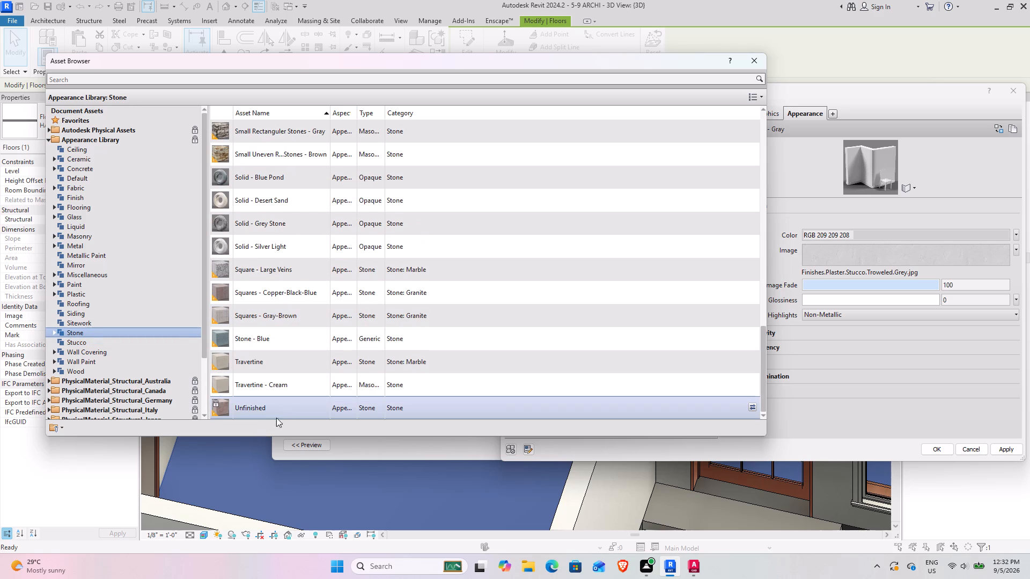
{"action": "left_click", "coordinate": [754, 406]}
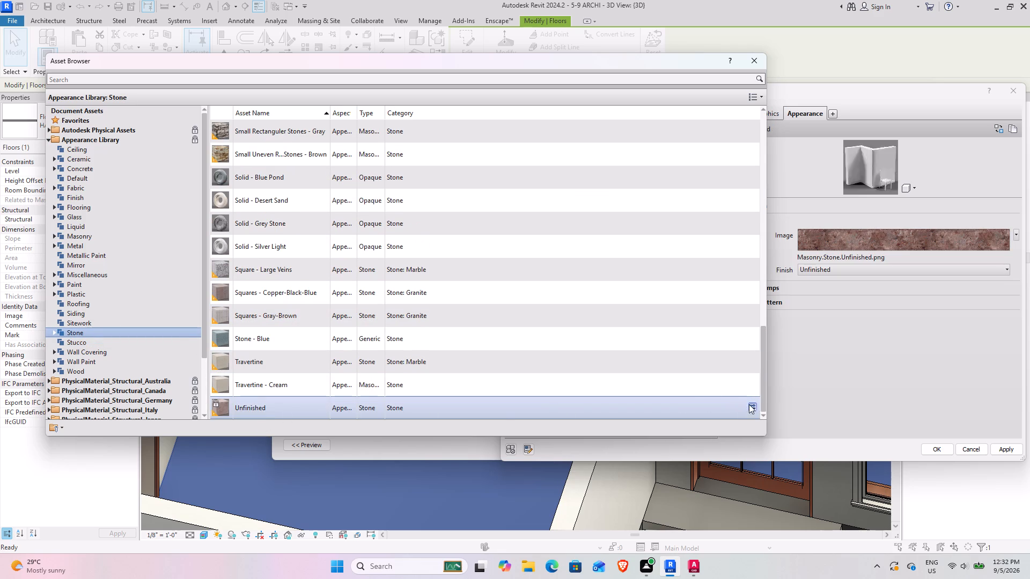
{"action": "left_click", "coordinate": [758, 61]}
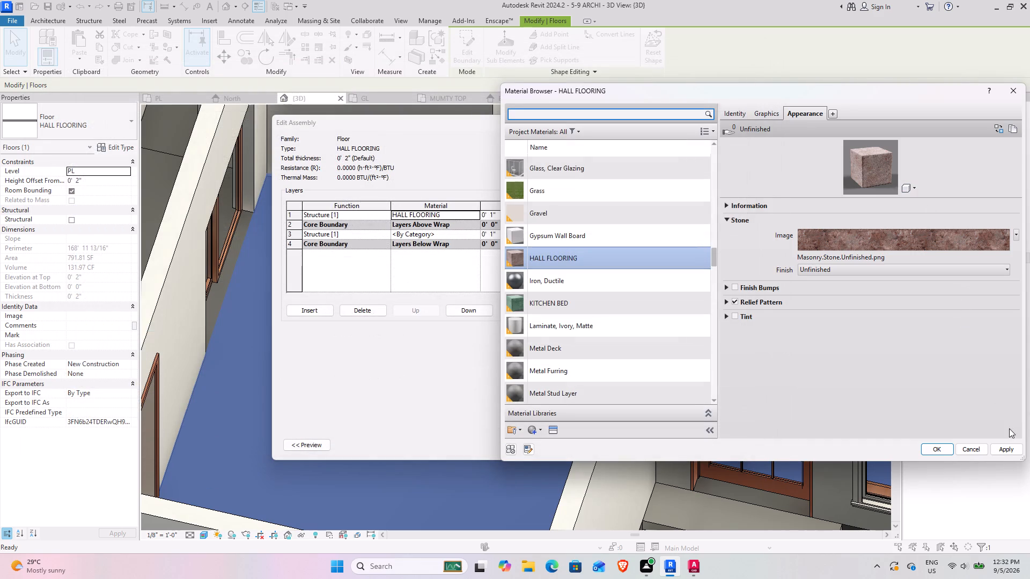
{"action": "left_click", "coordinate": [1010, 450]}
{"action": "left_click", "coordinate": [936, 450]}
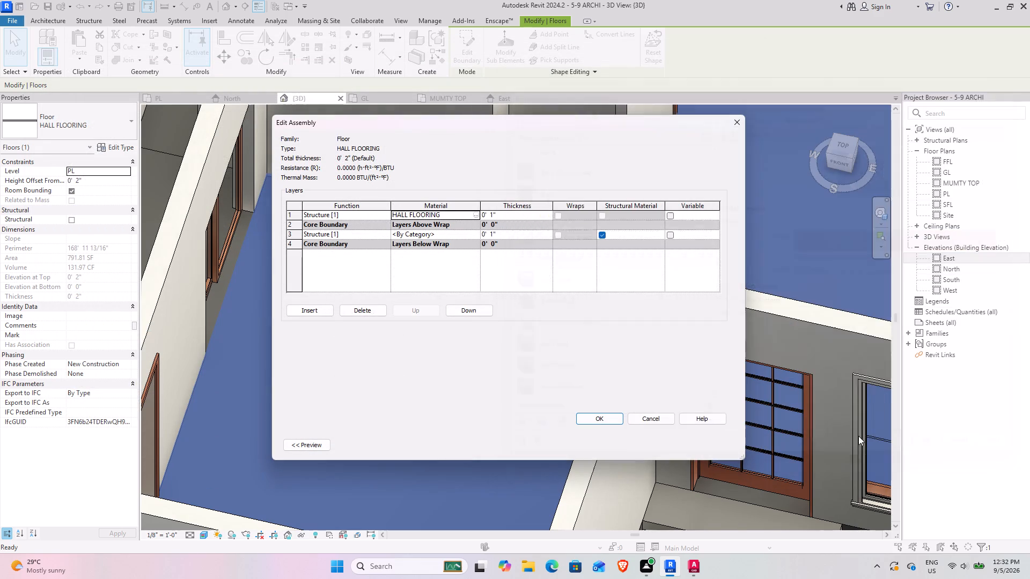
{"action": "left_click", "coordinate": [593, 422]}
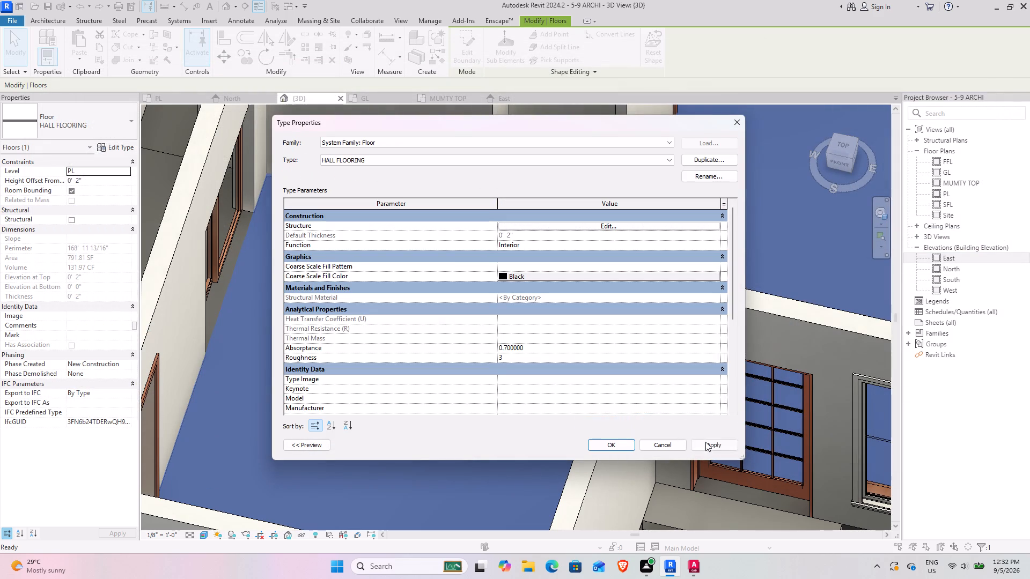
{"action": "left_click", "coordinate": [718, 446]}
{"action": "left_click", "coordinate": [595, 441]}
{"action": "left_click", "coordinate": [695, 499]}
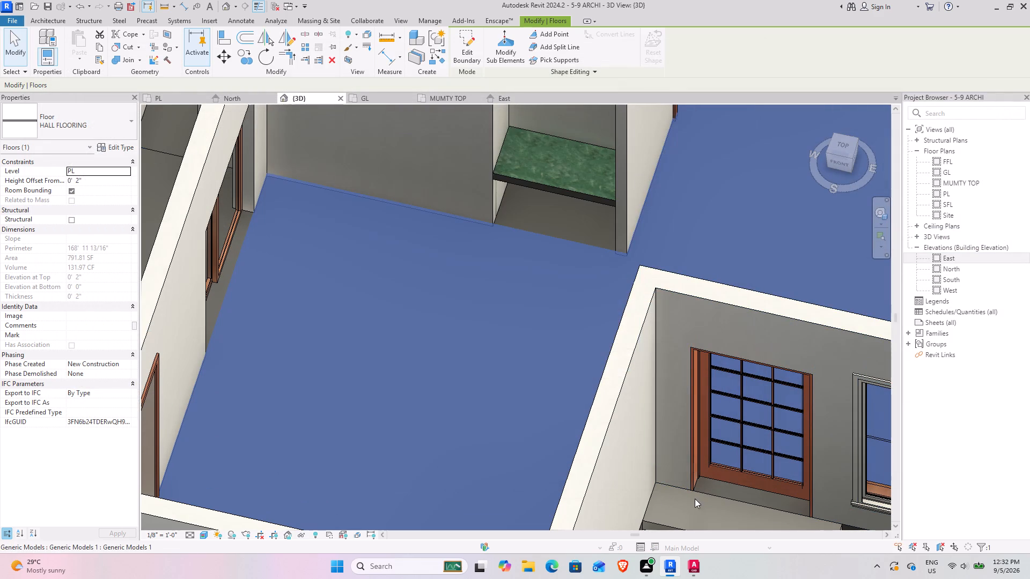
Reopen the hall floor's top-layer stone texture and enlarge its linked sample size to 3'-3-1/2".
{"action": "scroll", "coordinate": [358, 295], "scroll_direction": "down", "scroll_amount": 4}
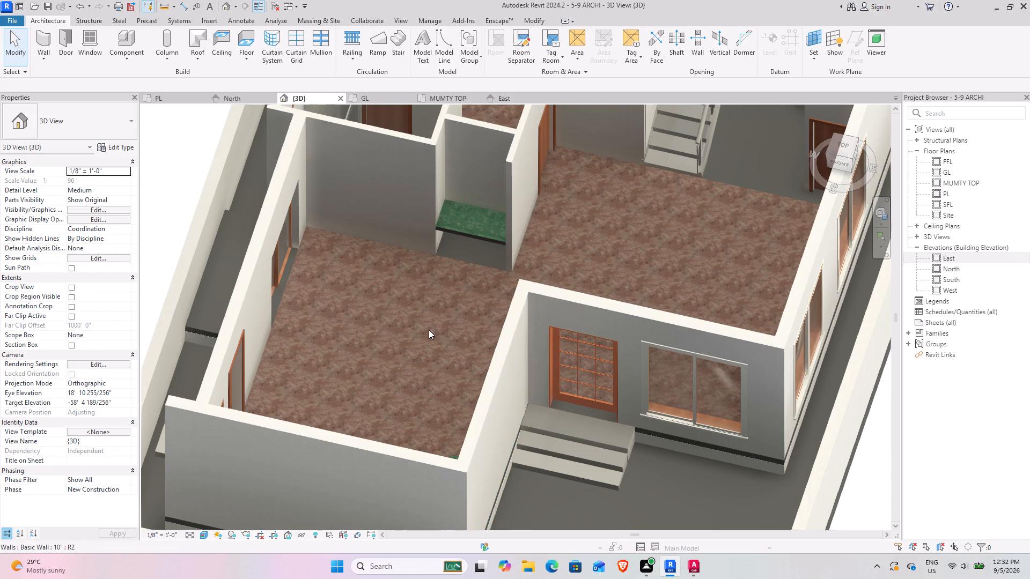
{"action": "middle_click_drag", "start_coordinate": [385, 358], "coordinate": [256, 319], "text": "shift"}
{"action": "scroll", "coordinate": [278, 349], "scroll_direction": "down", "scroll_amount": 4}
{"action": "middle_click_drag", "start_coordinate": [271, 383], "coordinate": [414, 417], "text": "shift"}
{"action": "middle_click_drag", "start_coordinate": [414, 417], "coordinate": [387, 451]}
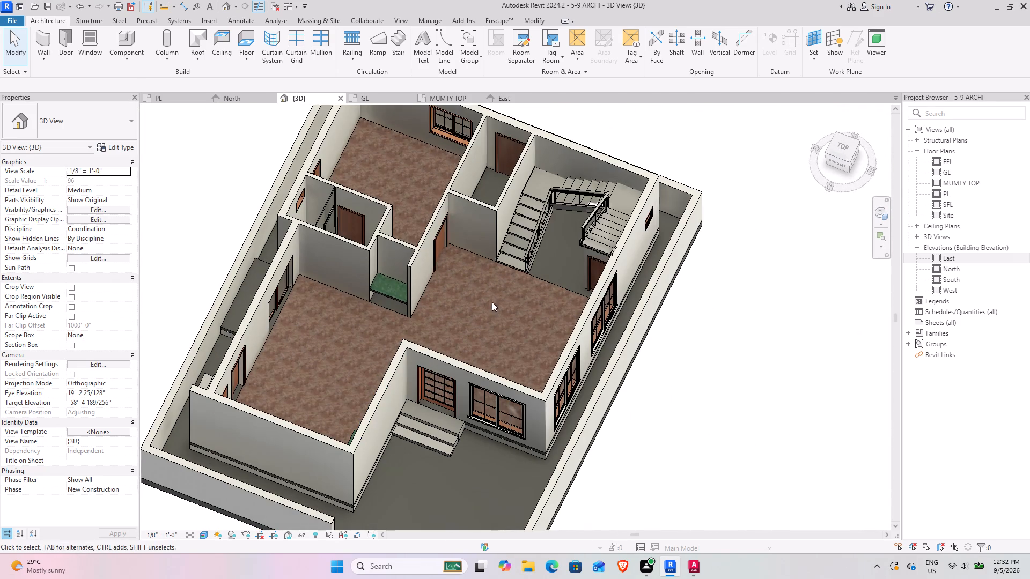
{"action": "left_click", "coordinate": [531, 279]}
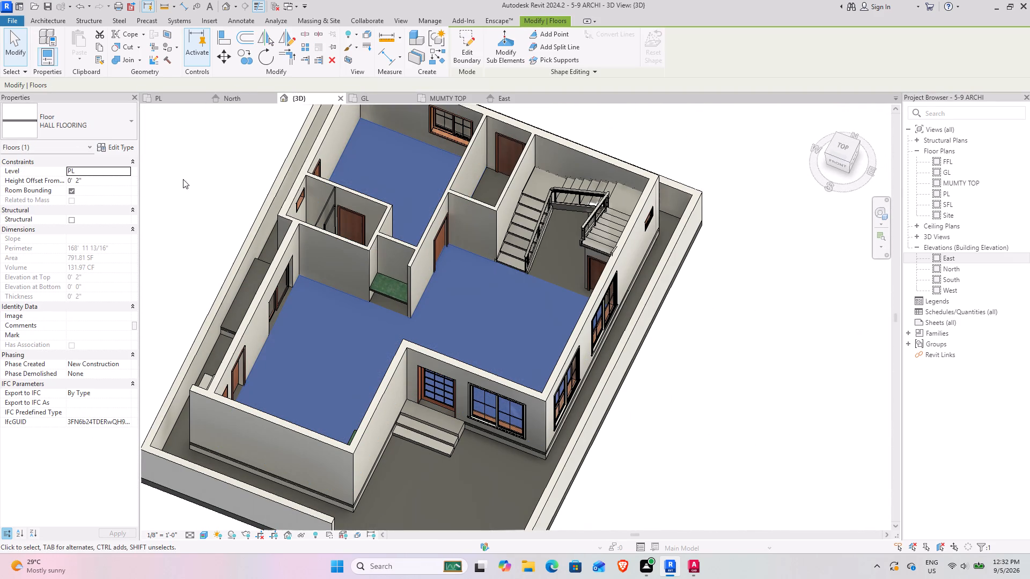
{"action": "left_click", "coordinate": [119, 146]}
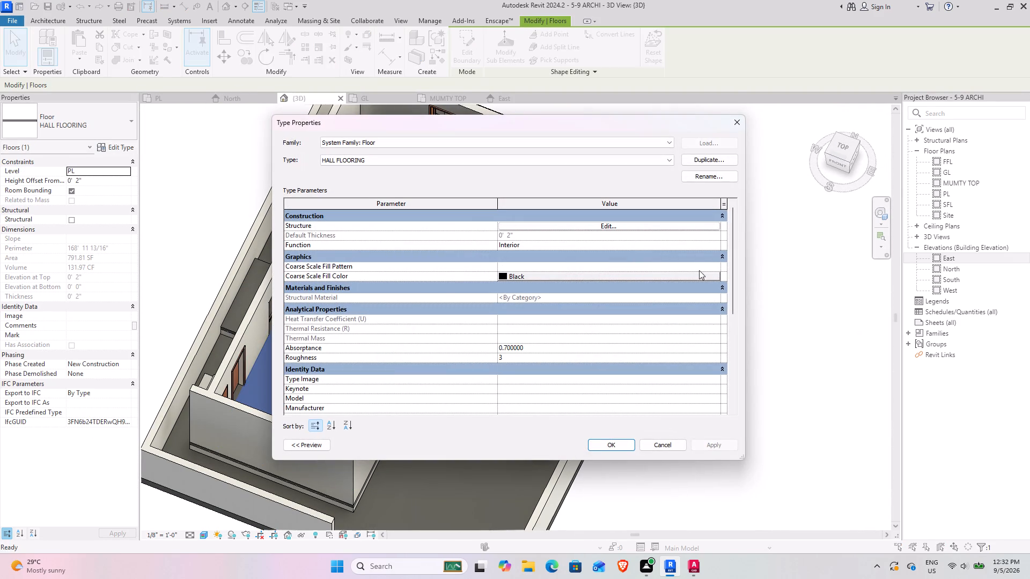
{"action": "left_click", "coordinate": [616, 227]}
{"action": "left_click", "coordinate": [472, 215]}
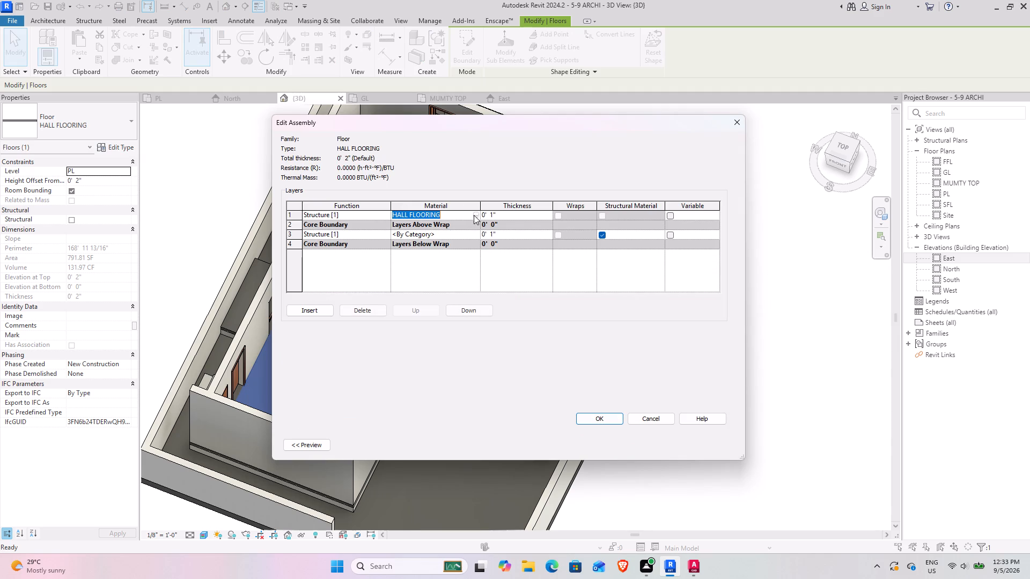
{"action": "left_click", "coordinate": [475, 212]}
{"action": "left_click_drag", "start_coordinate": [821, 227], "coordinate": [820, 242]}
{"action": "left_click", "coordinate": [816, 244]}
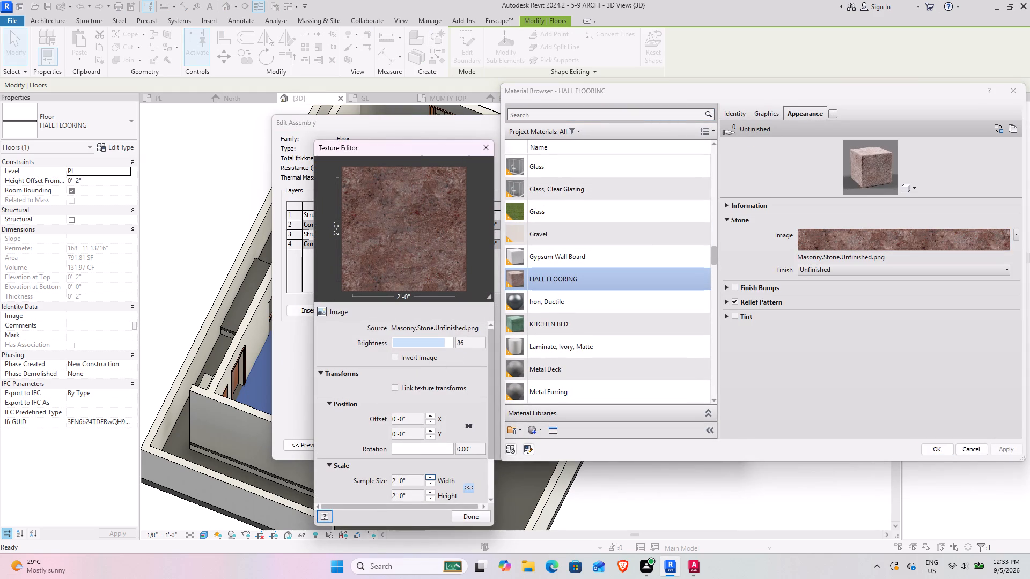
{"action": "scroll", "coordinate": [414, 476], "scroll_direction": "down", "scroll_amount": 2}
{"action": "scroll", "coordinate": [410, 477], "scroll_direction": "up", "scroll_amount": 6}
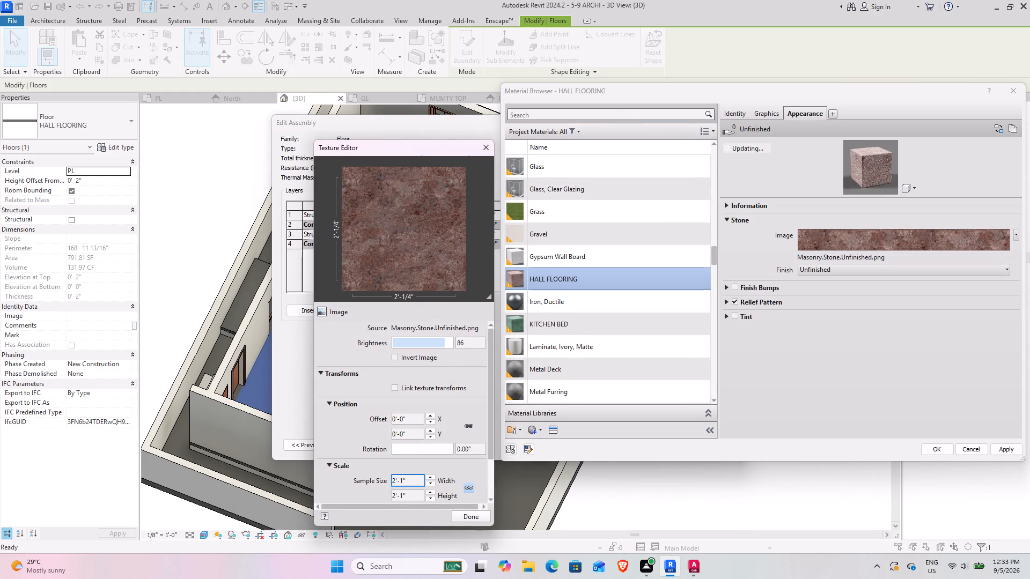
{"action": "scroll", "coordinate": [410, 480], "scroll_direction": "up", "scroll_amount": 20}
{"action": "scroll", "coordinate": [410, 480], "scroll_direction": "up", "scroll_amount": 4}
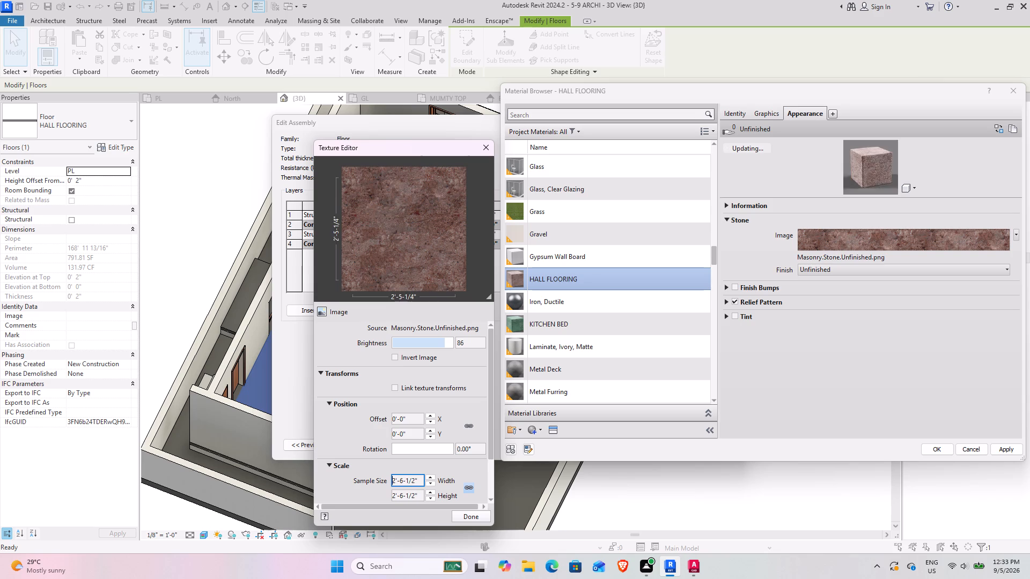
{"action": "scroll", "coordinate": [410, 480], "scroll_direction": "up", "scroll_amount": 20}
{"action": "scroll", "coordinate": [410, 480], "scroll_direction": "up", "scroll_amount": 1}
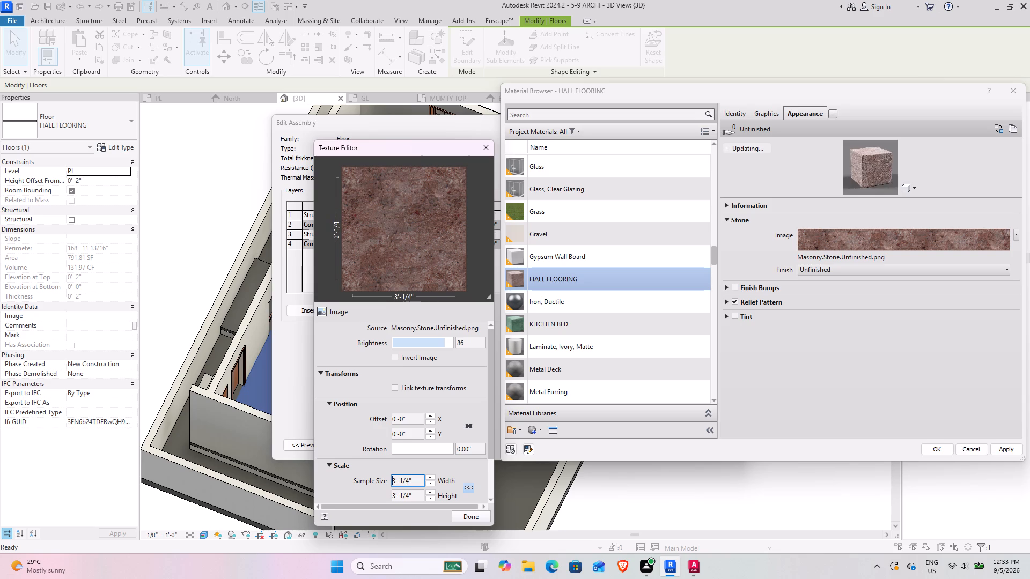
{"action": "scroll", "coordinate": [410, 480], "scroll_direction": "up", "scroll_amount": 13}
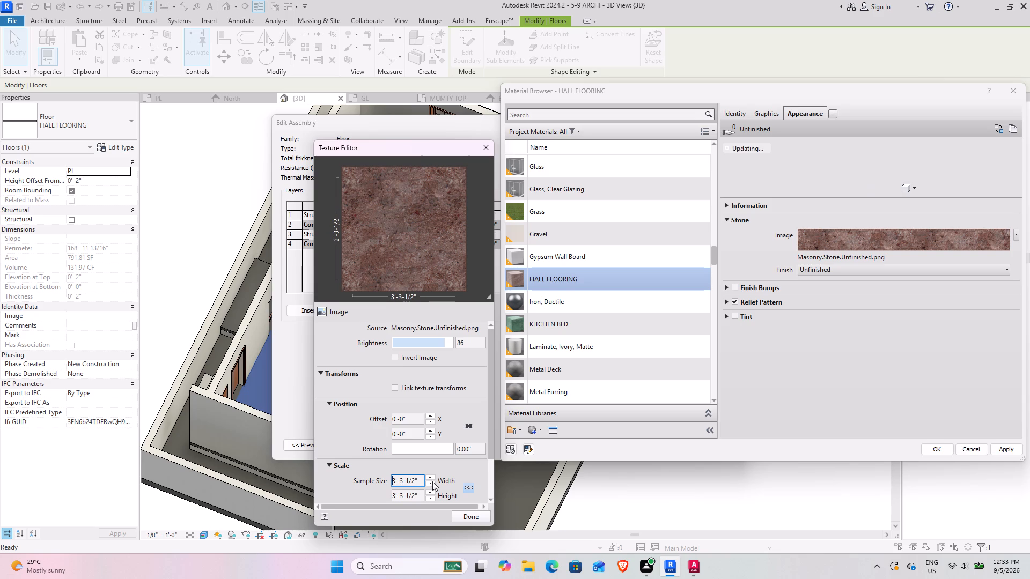
Unlink the stone texture's sample dimensions, set width to 3' and height to 6', and apply the material.
{"action": "left_click", "coordinate": [470, 486]}
{"action": "left_click", "coordinate": [411, 480]}
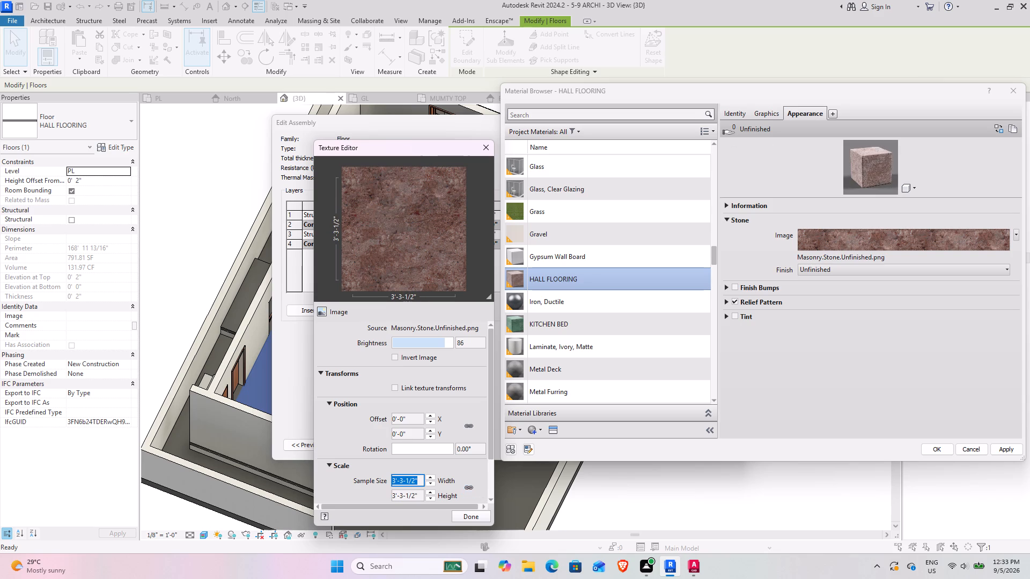
{"action": "type", "text": "3'"}
{"action": "key", "text": "Return"}
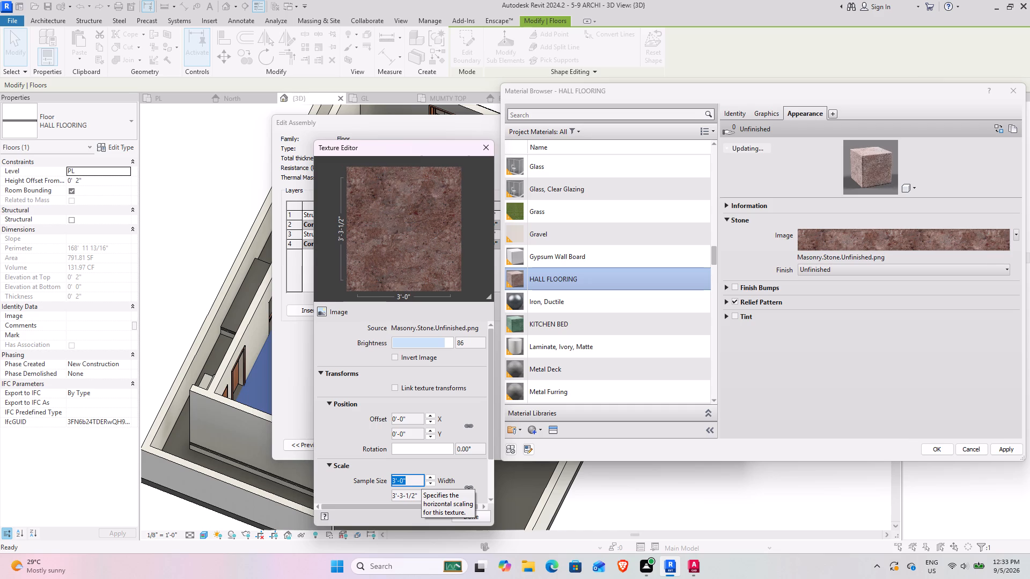
{"action": "left_click", "coordinate": [416, 499]}
{"action": "type", "text": "6'"}
{"action": "key", "text": "Return"}
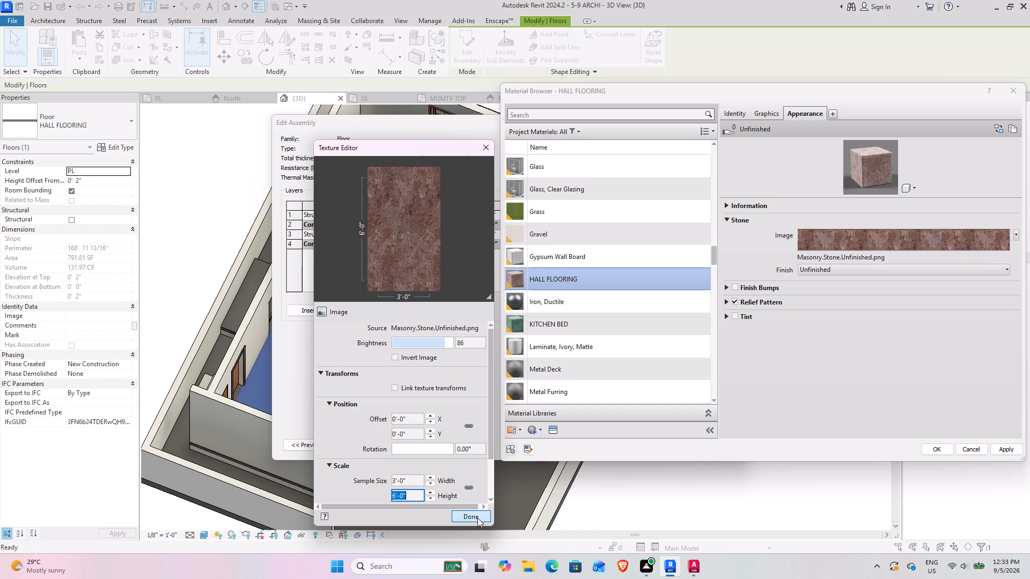
{"action": "left_click", "coordinate": [479, 518]}
{"action": "left_click", "coordinate": [1009, 451]}
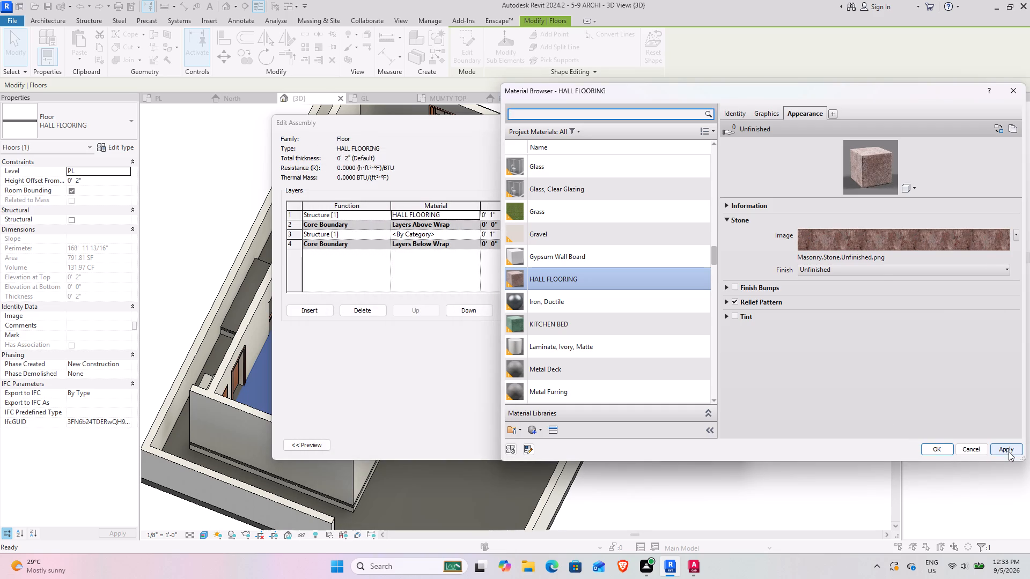
{"action": "left_click", "coordinate": [943, 451]}
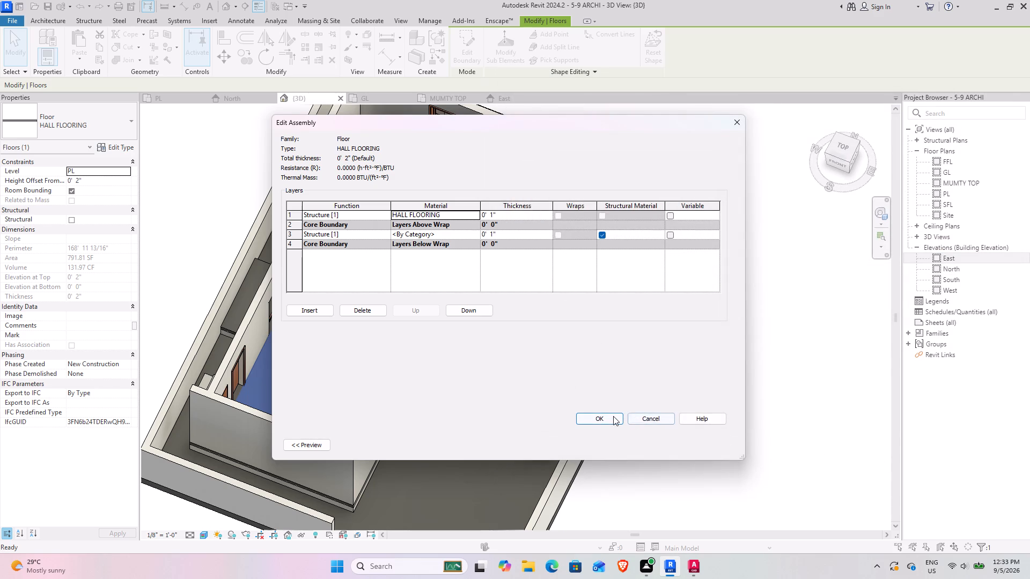
Accept the HALL FLOORING assembly and type changes, and deselect the floor.
{"action": "left_click", "coordinate": [613, 416]}
{"action": "left_click", "coordinate": [708, 448]}
{"action": "left_click", "coordinate": [607, 450]}
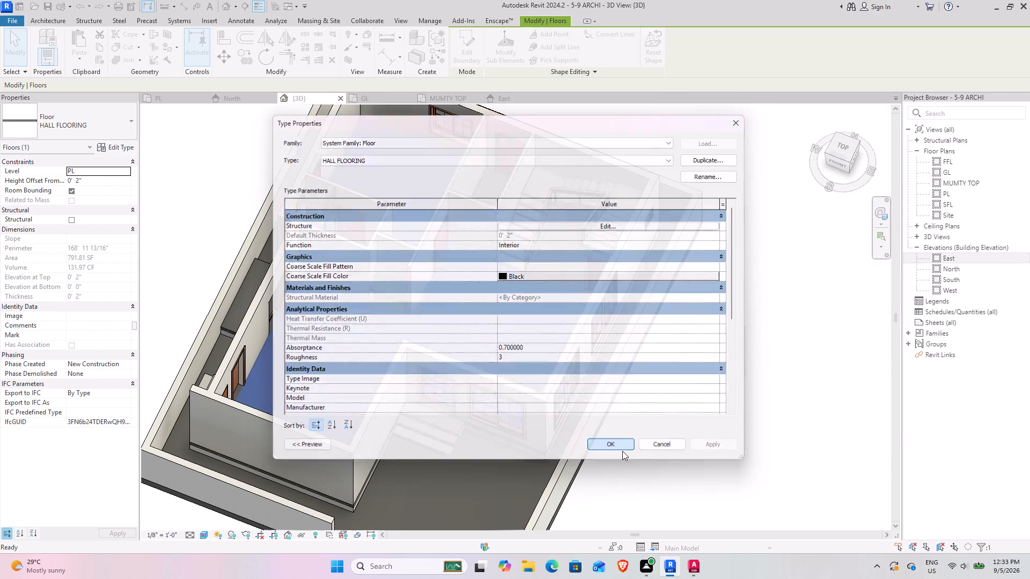
{"action": "left_click", "coordinate": [701, 470]}
Examine the scaled stone finish on the kitchen/dining, living area and bedroom floors in the 3D view.
{"action": "scroll", "coordinate": [302, 375], "scroll_direction": "up", "scroll_amount": 5}
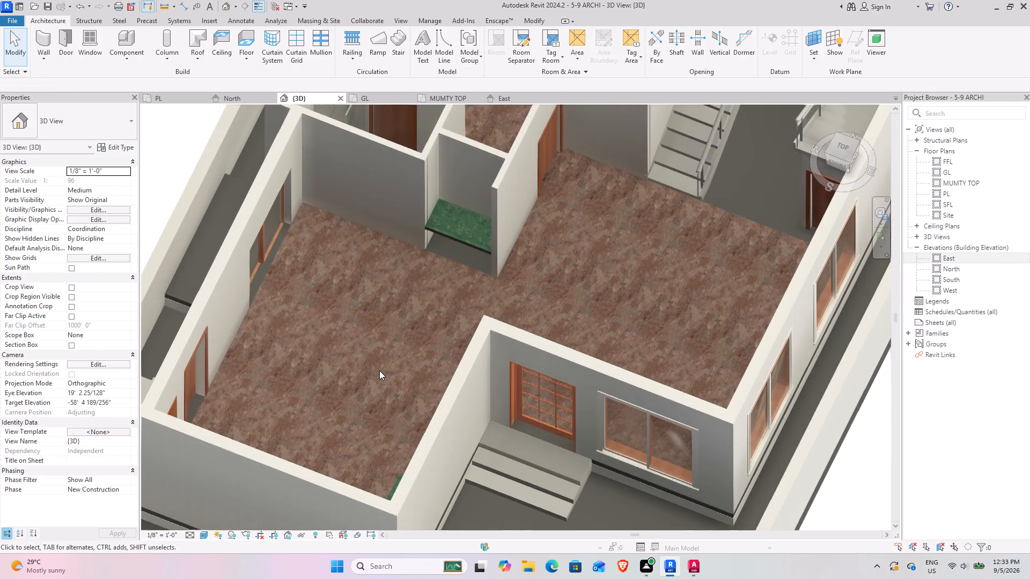
{"action": "scroll", "coordinate": [379, 370], "scroll_direction": "up", "scroll_amount": 3}
{"action": "scroll", "coordinate": [382, 375], "scroll_direction": "up", "scroll_amount": 20}
{"action": "scroll", "coordinate": [413, 387], "scroll_direction": "down", "scroll_amount": 2}
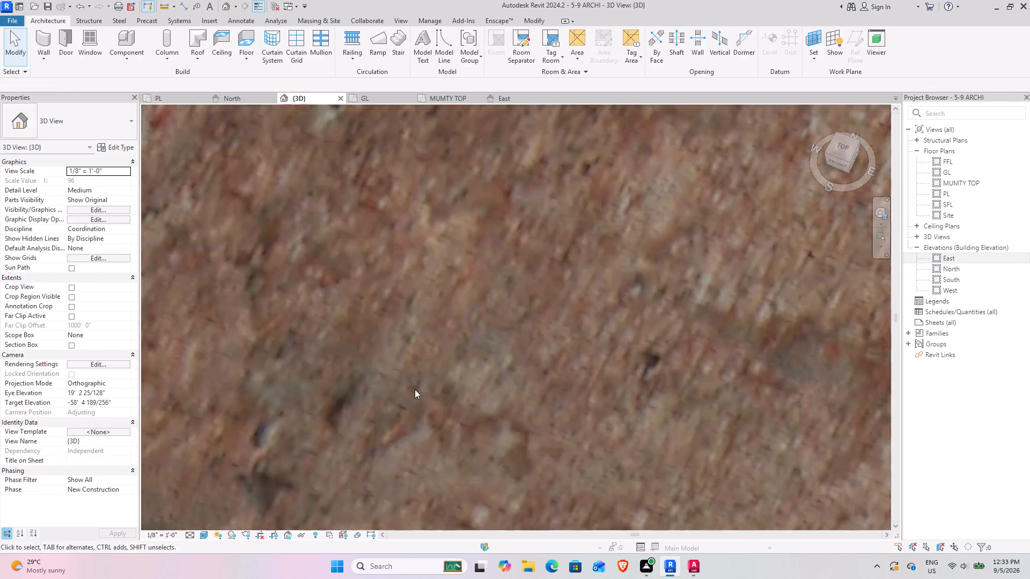
{"action": "scroll", "coordinate": [415, 389], "scroll_direction": "down", "scroll_amount": 20}
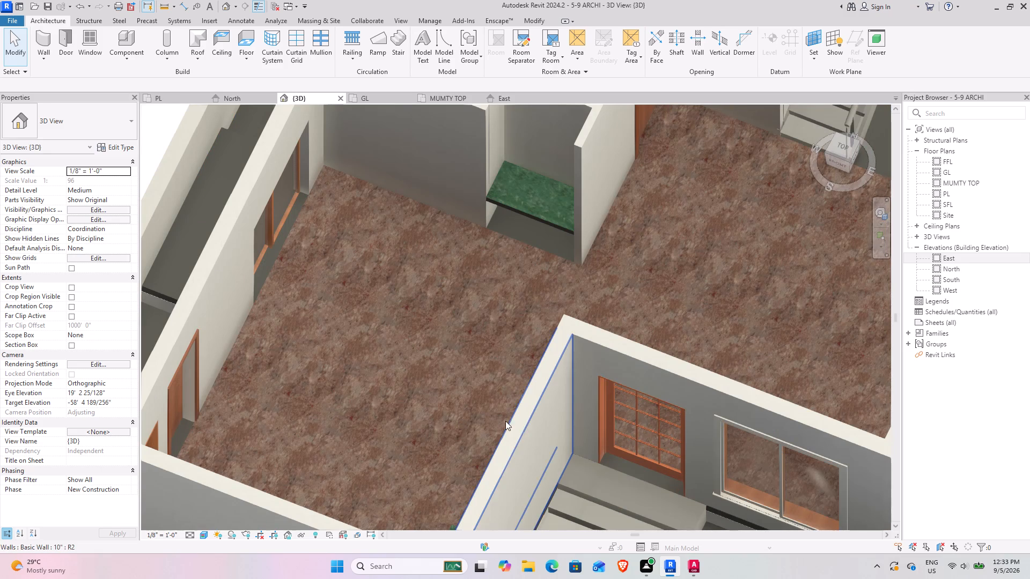
{"action": "left_click", "coordinate": [532, 428]}
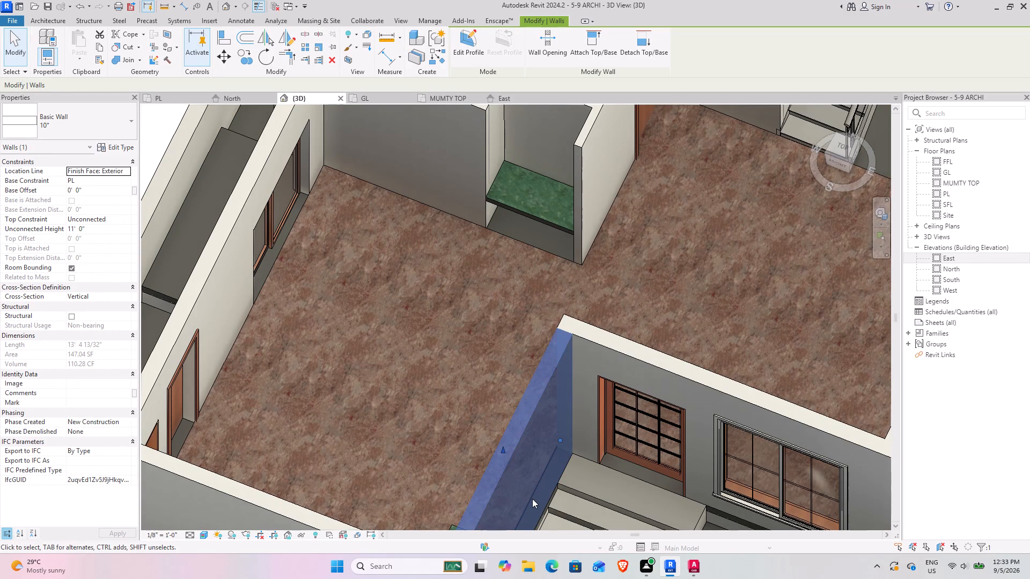
{"action": "left_click_drag", "start_coordinate": [474, 424], "coordinate": [0, 578]}
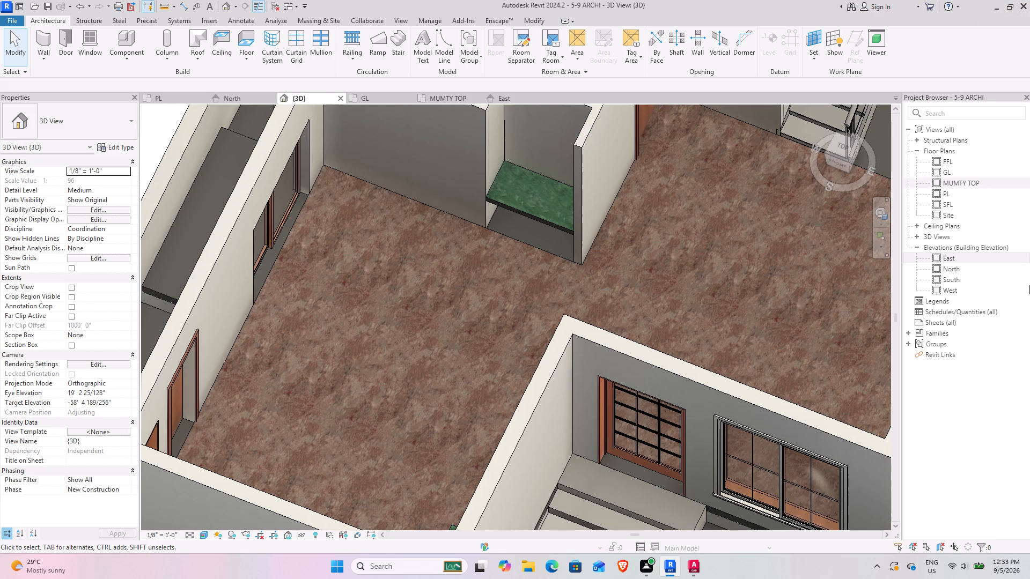
{"action": "scroll", "coordinate": [604, 370], "scroll_direction": "down", "scroll_amount": 8}
{"action": "scroll", "coordinate": [598, 328], "scroll_direction": "up", "scroll_amount": 7}
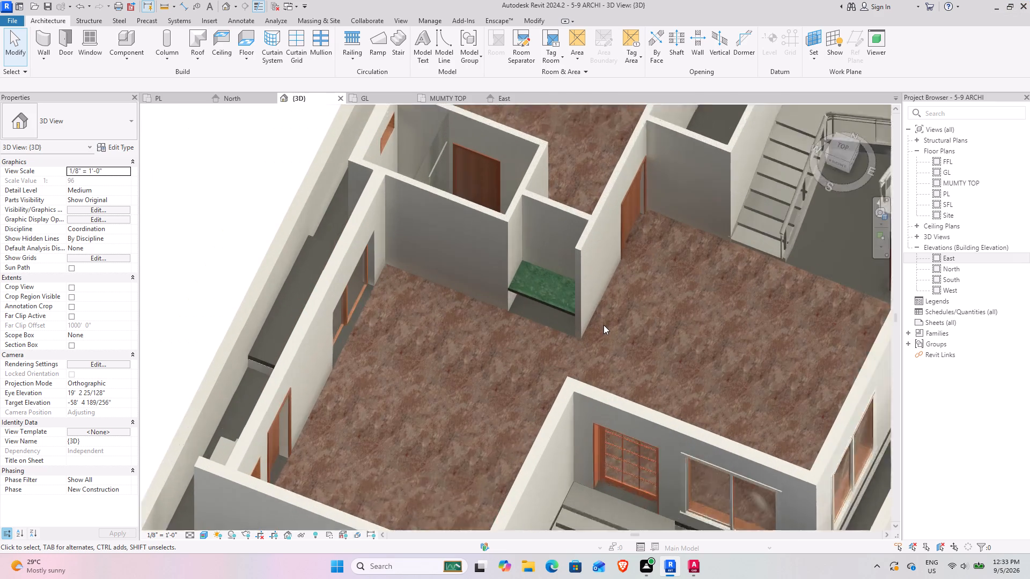
{"action": "scroll", "coordinate": [604, 325], "scroll_direction": "up", "scroll_amount": 5}
{"action": "scroll", "coordinate": [604, 325], "scroll_direction": "down", "scroll_amount": 3}
{"action": "scroll", "coordinate": [608, 324], "scroll_direction": "up", "scroll_amount": 2}
{"action": "scroll", "coordinate": [608, 324], "scroll_direction": "down", "scroll_amount": 3}
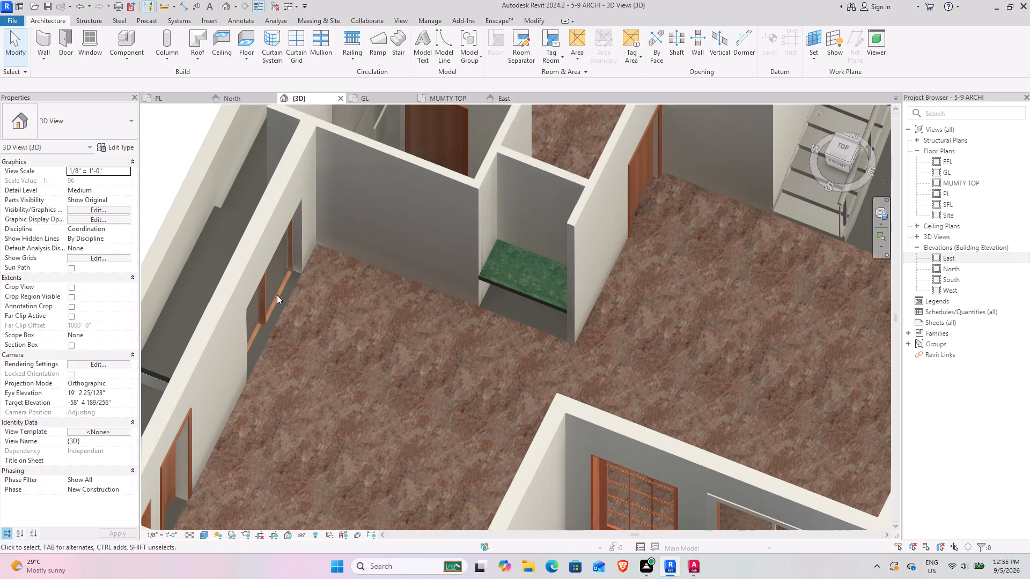
{"action": "scroll", "coordinate": [320, 314], "scroll_direction": "down", "scroll_amount": 7}
{"action": "middle_click_drag", "start_coordinate": [357, 334], "coordinate": [356, 268]}
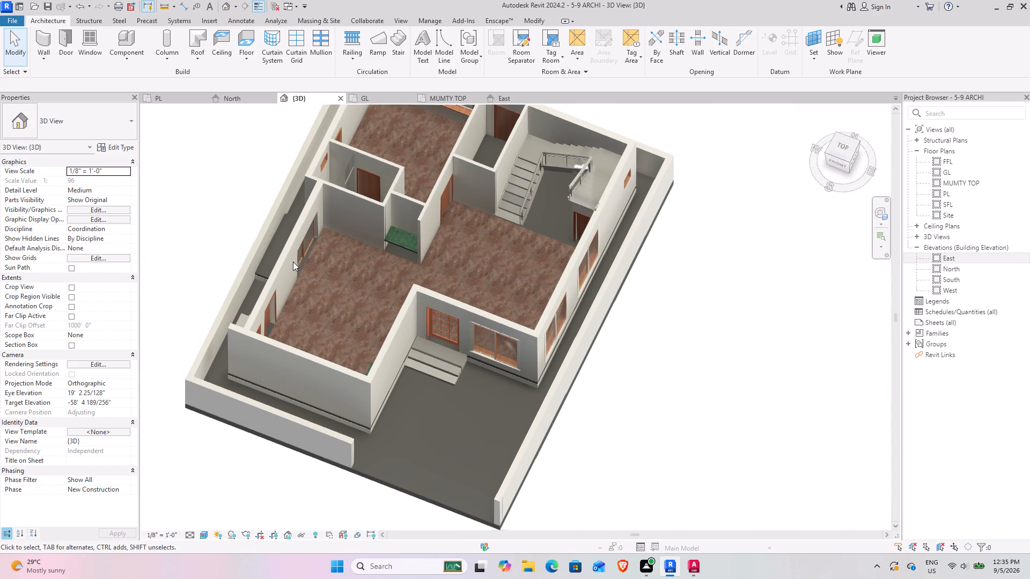
Edit the HALL FLOORING floor's boundary in the PL plan, sketching a 4'-2 1/2" by 2'-0" outline around the washbasin niche below the dress.
{"action": "key", "text": "Escape"}
{"action": "key", "text": "Escape"}
{"action": "left_click", "coordinate": [307, 264]}
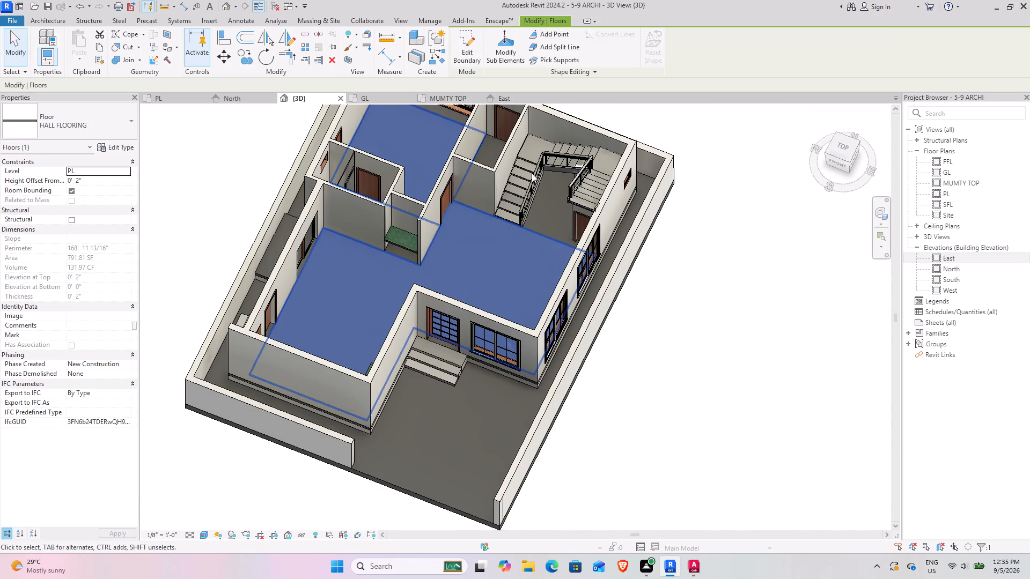
{"action": "left_click", "coordinate": [458, 50]}
{"action": "left_click", "coordinate": [161, 100]}
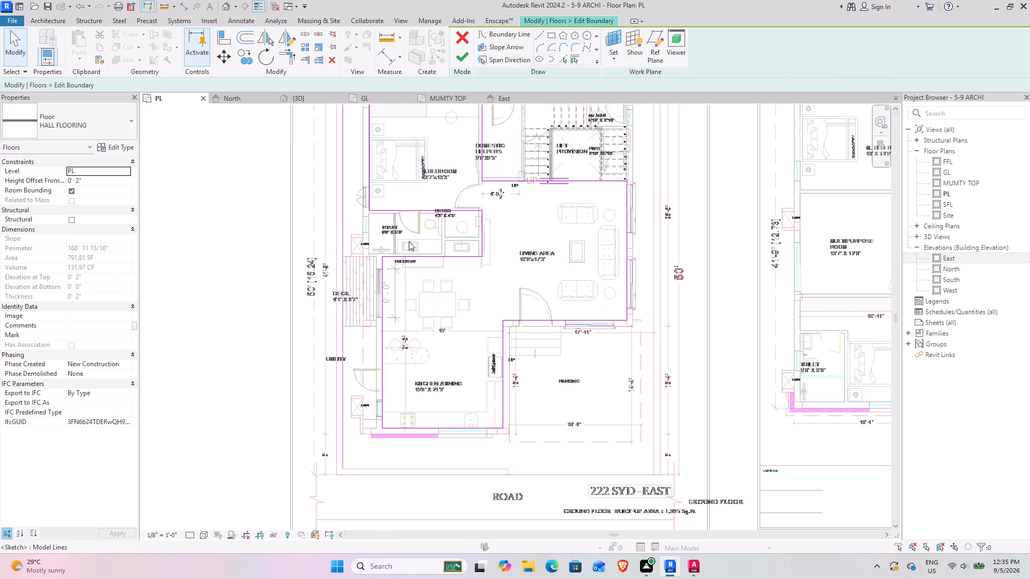
{"action": "scroll", "coordinate": [474, 251], "scroll_direction": "up", "scroll_amount": 12}
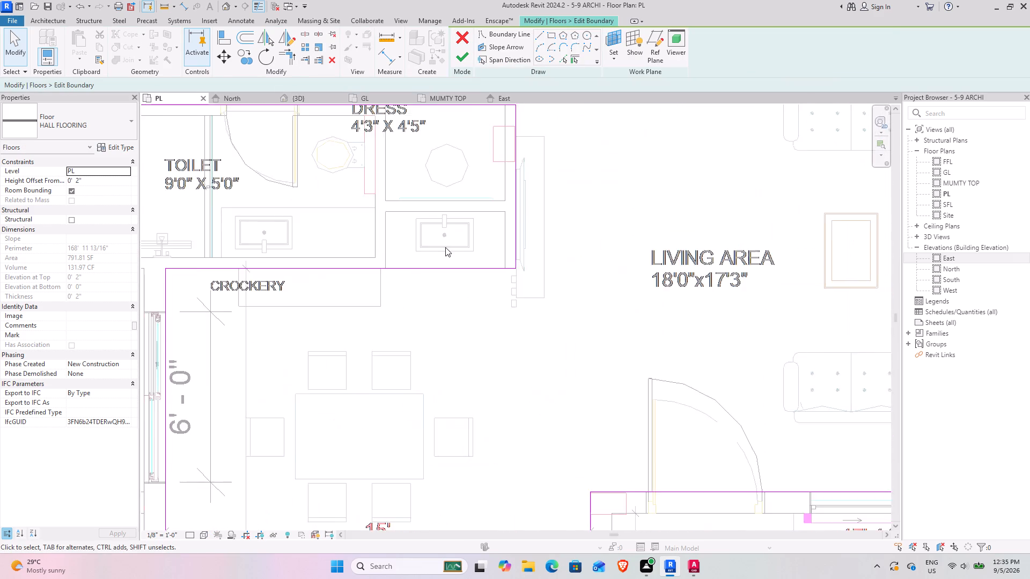
{"action": "scroll", "coordinate": [445, 247], "scroll_direction": "up", "scroll_amount": 1}
{"action": "middle_click_drag", "start_coordinate": [429, 233], "coordinate": [434, 308]}
{"action": "left_click", "coordinate": [546, 33]}
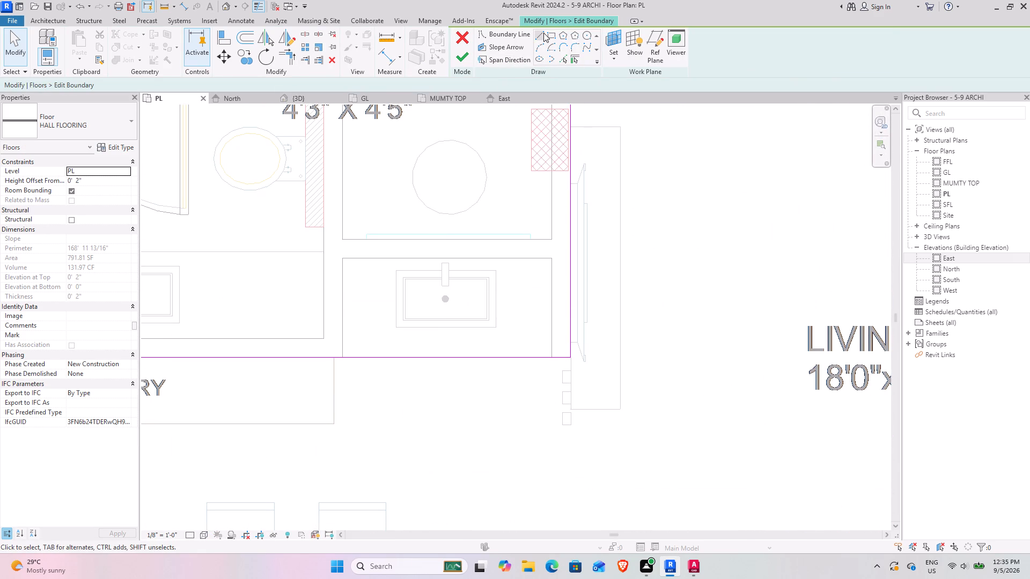
{"action": "left_click", "coordinate": [543, 33]}
{"action": "left_click", "coordinate": [344, 356]}
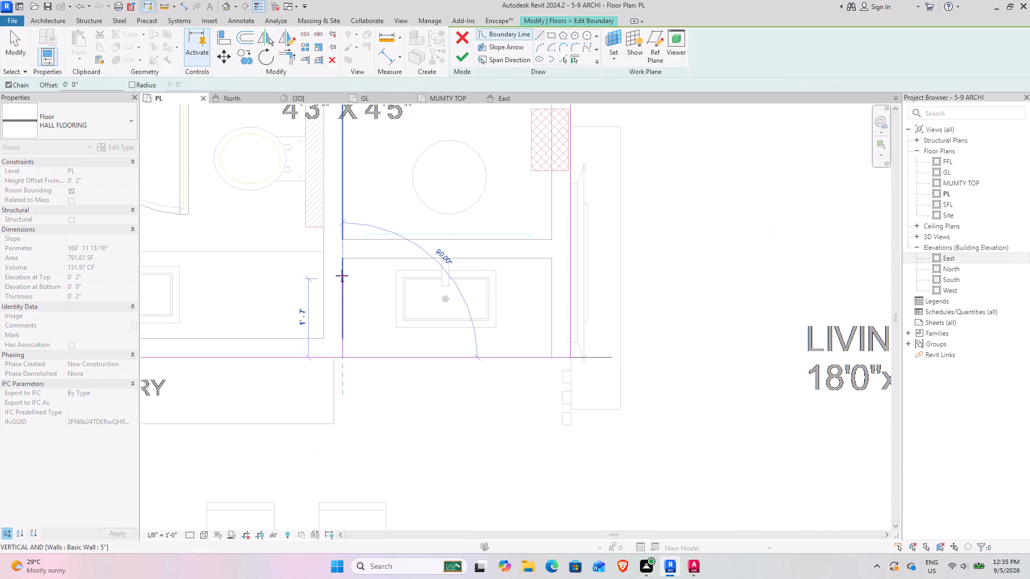
{"action": "left_click", "coordinate": [342, 259]}
{"action": "left_click", "coordinate": [555, 259]}
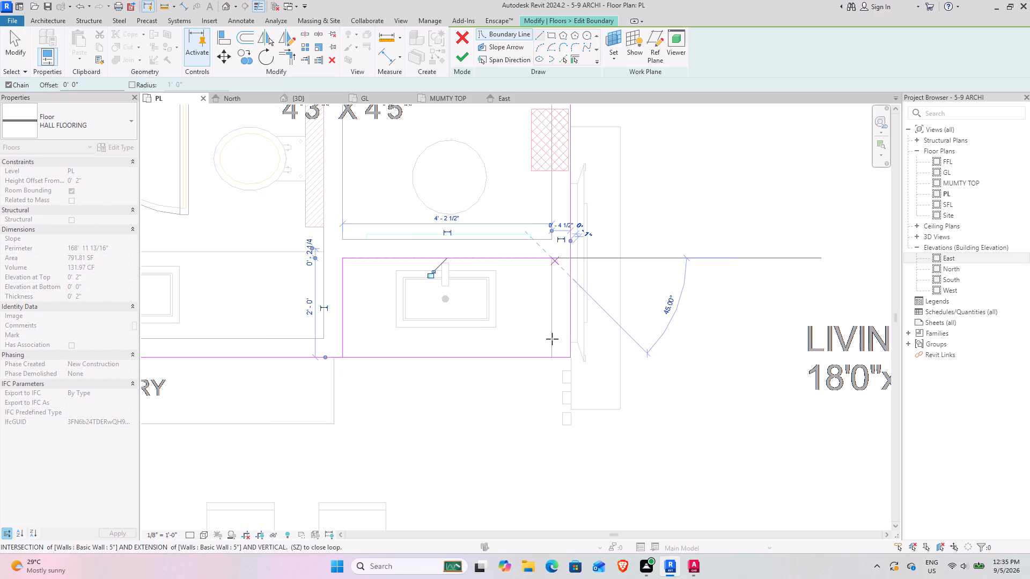
{"action": "left_click", "coordinate": [551, 352]}
{"action": "left_click", "coordinate": [552, 358]}
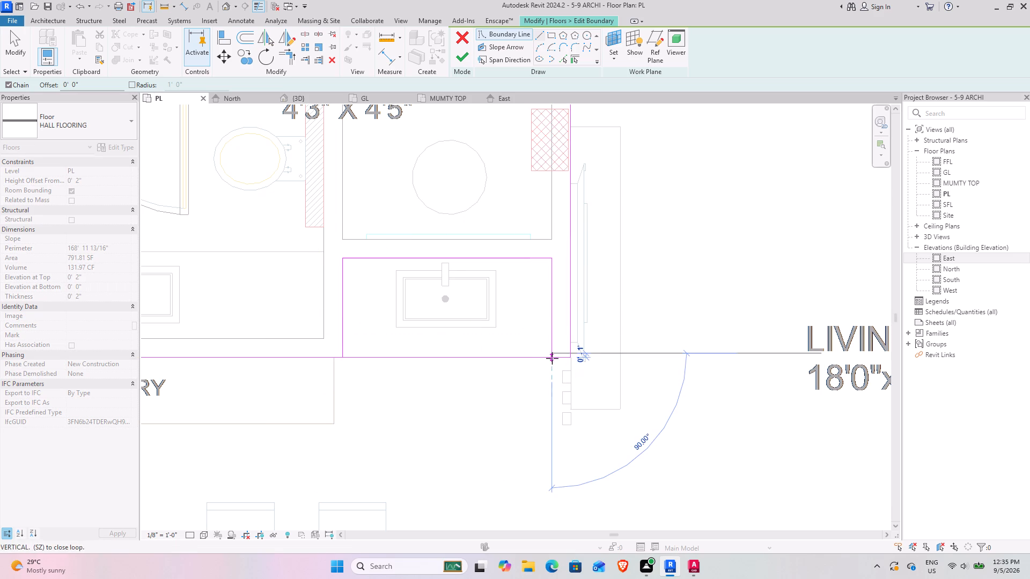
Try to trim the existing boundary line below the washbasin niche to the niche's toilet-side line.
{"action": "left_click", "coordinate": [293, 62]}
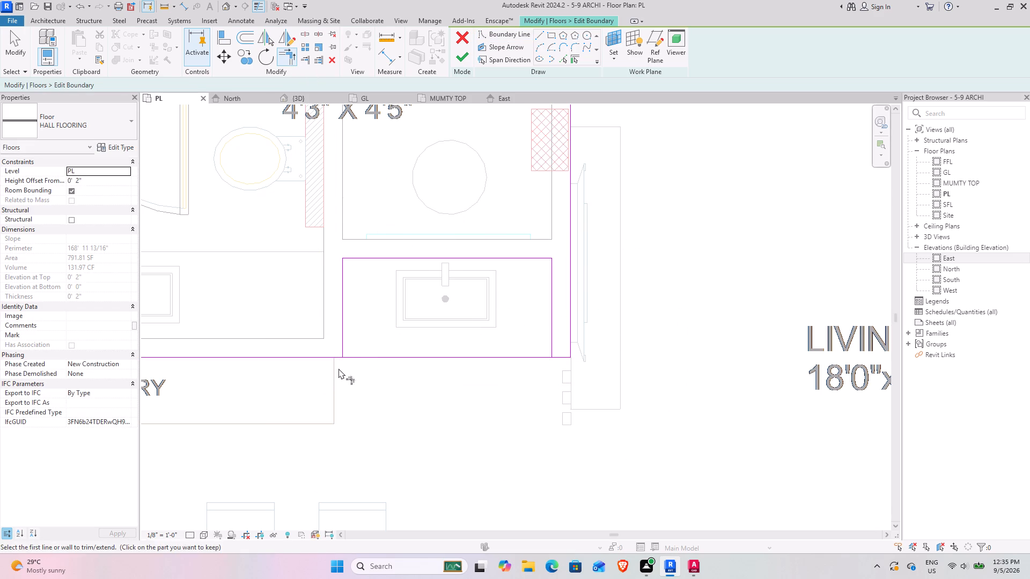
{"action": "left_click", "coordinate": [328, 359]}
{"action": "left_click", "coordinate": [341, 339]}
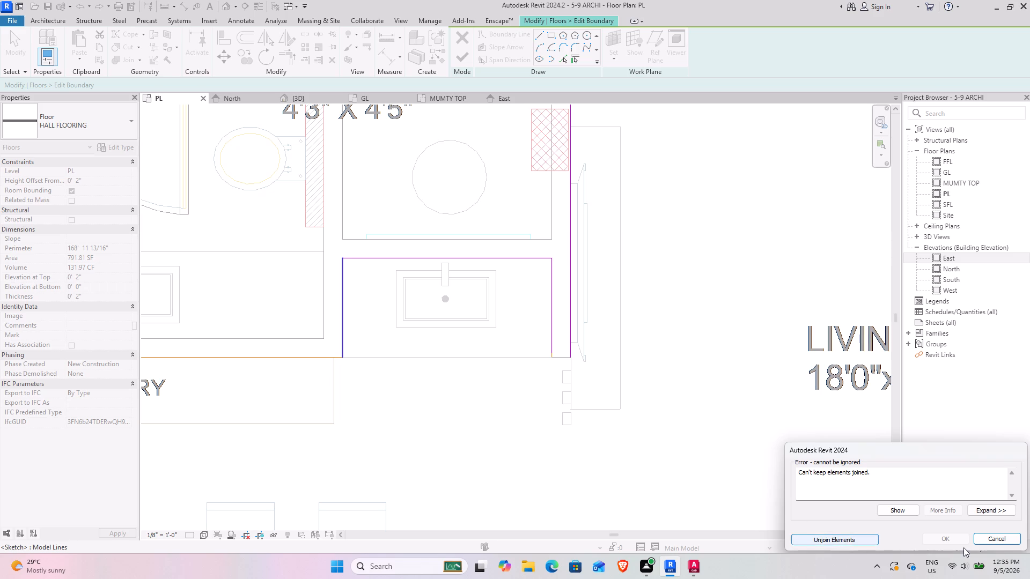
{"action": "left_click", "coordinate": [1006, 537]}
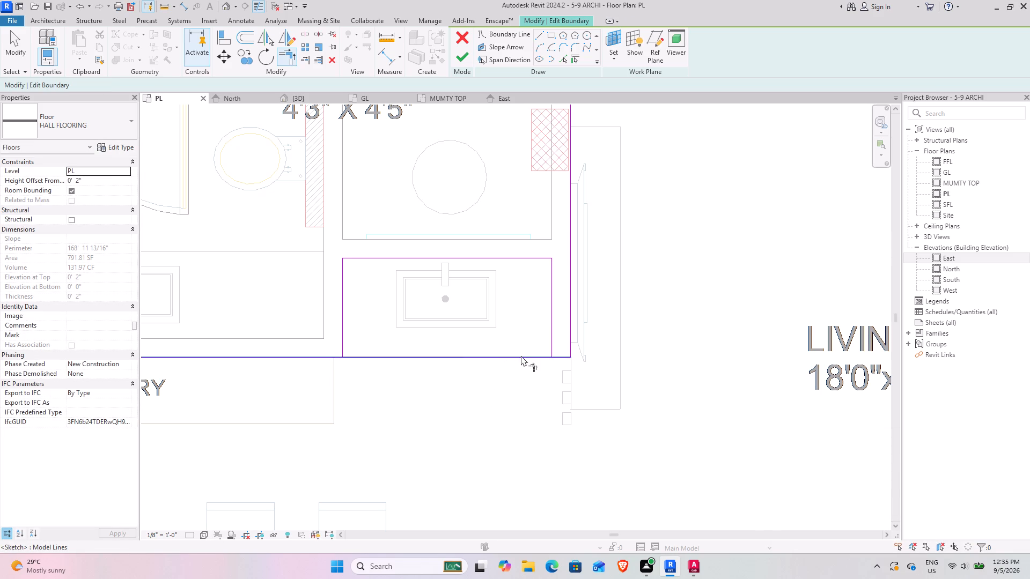
Split the boundary line across the washbasin niche opening and trim its two halves to the niche's side lines.
{"action": "left_click", "coordinate": [303, 36]}
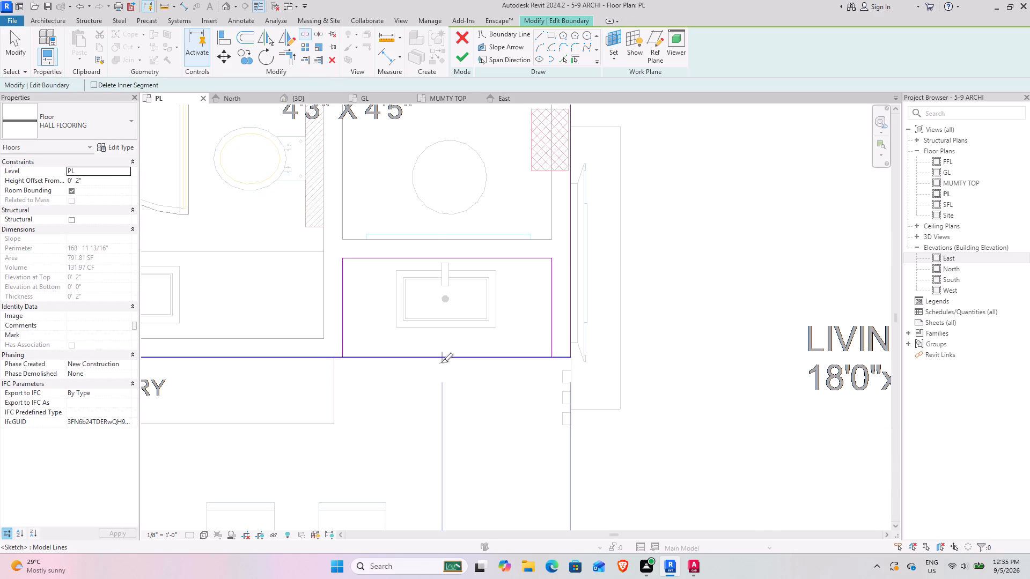
{"action": "left_click", "coordinate": [441, 362]}
{"action": "left_click", "coordinate": [283, 62]}
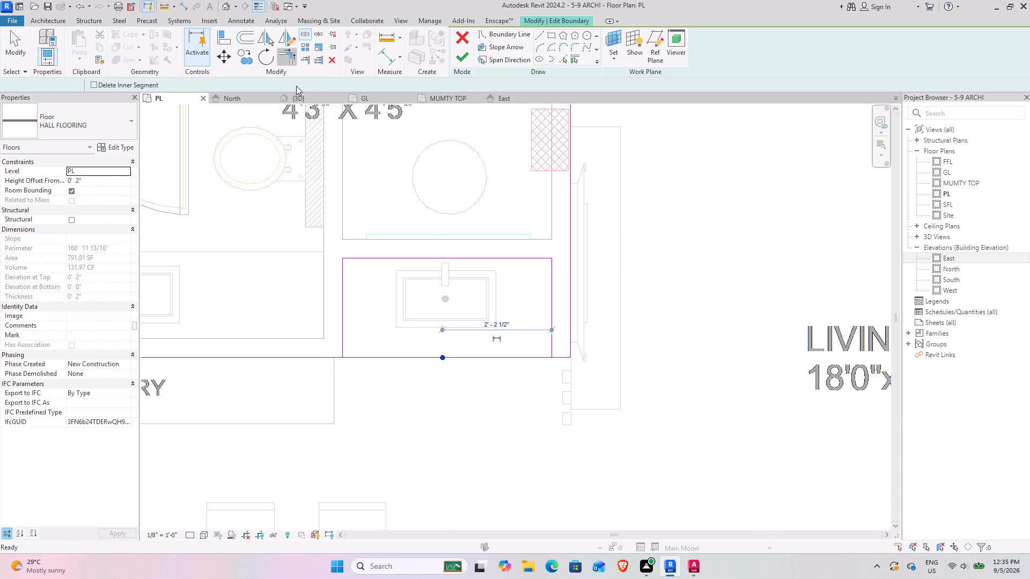
{"action": "left_click", "coordinate": [313, 358]}
{"action": "left_click", "coordinate": [343, 343]}
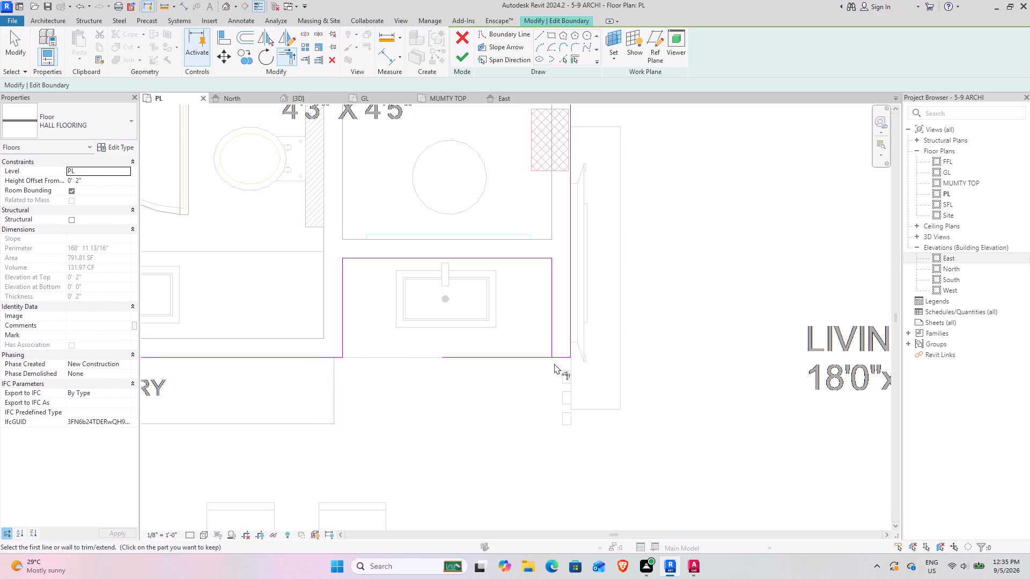
{"action": "left_click", "coordinate": [564, 354]}
{"action": "left_click", "coordinate": [548, 345]}
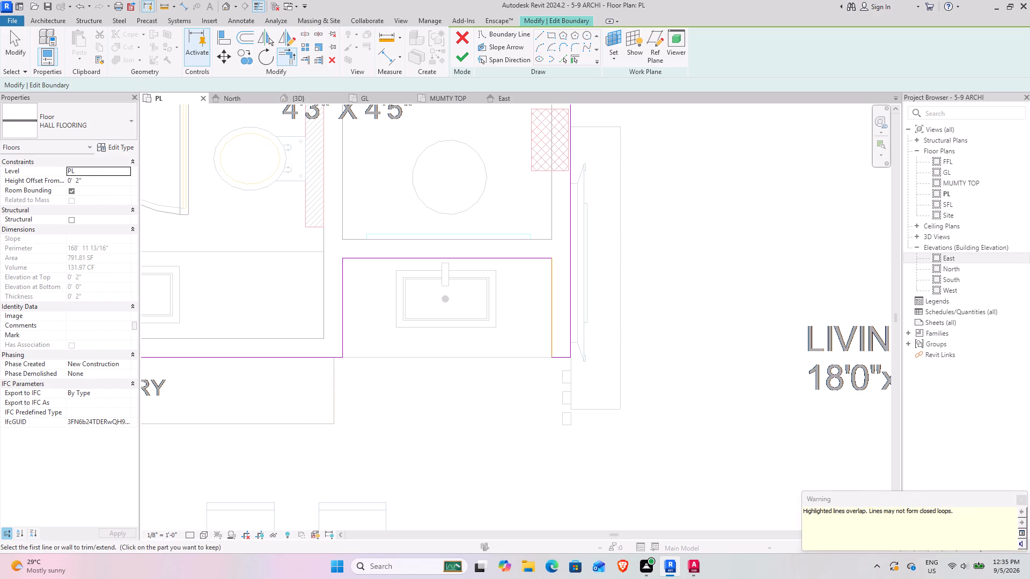
{"action": "left_click", "coordinate": [1020, 503]}
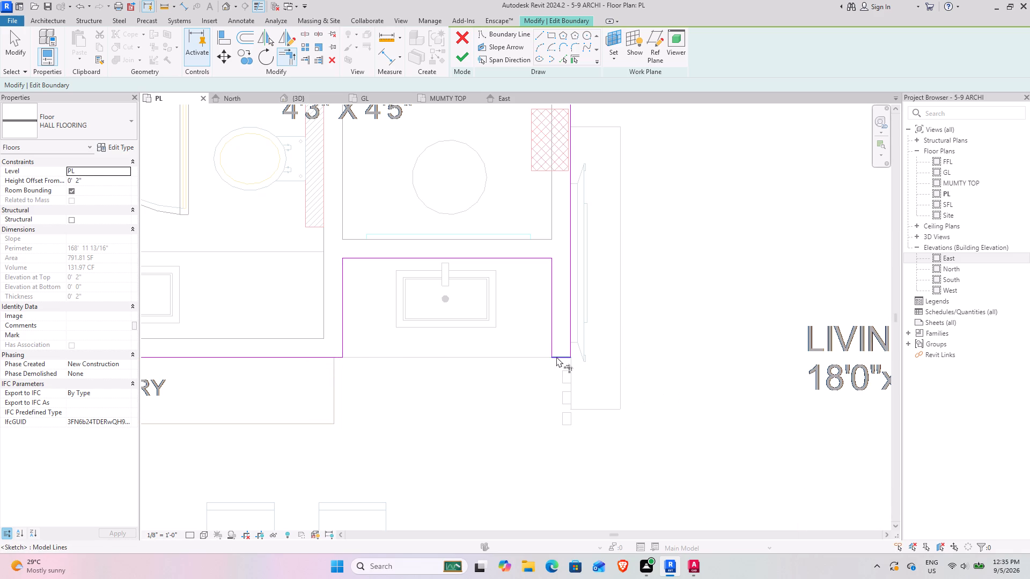
Delete the short leftover 1" line segment at the niche's corner nearest the living area.
{"action": "scroll", "coordinate": [551, 346], "scroll_direction": "up", "scroll_amount": 8}
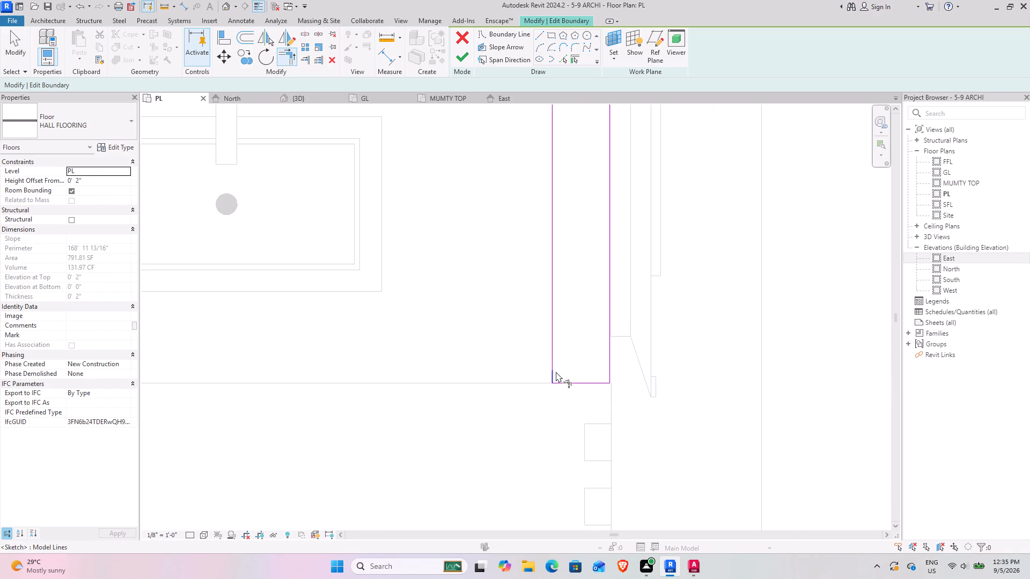
{"action": "key", "text": "Escape"}
{"action": "key", "text": "Escape"}
{"action": "left_click", "coordinate": [553, 376]}
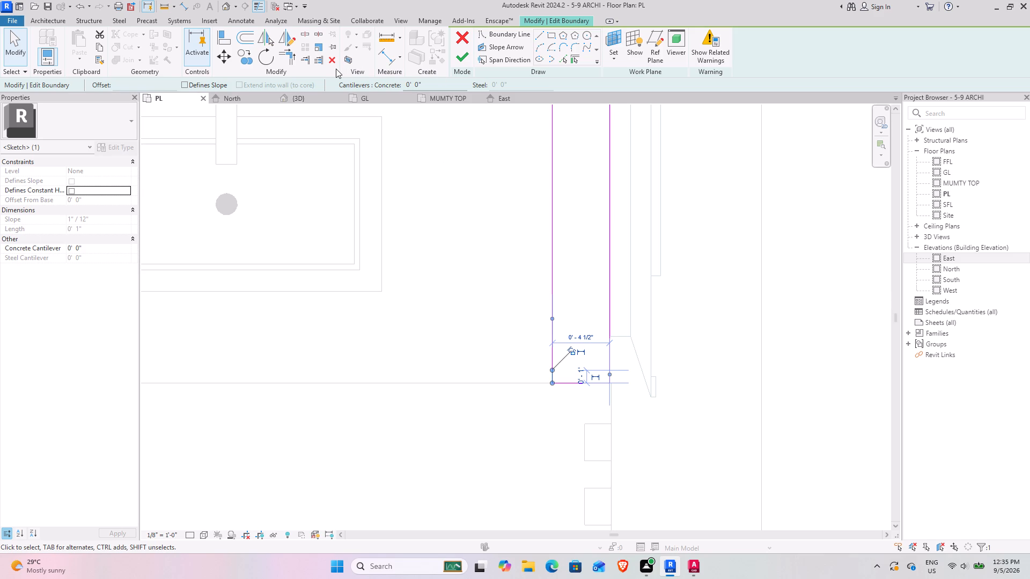
{"action": "left_click", "coordinate": [332, 65]}
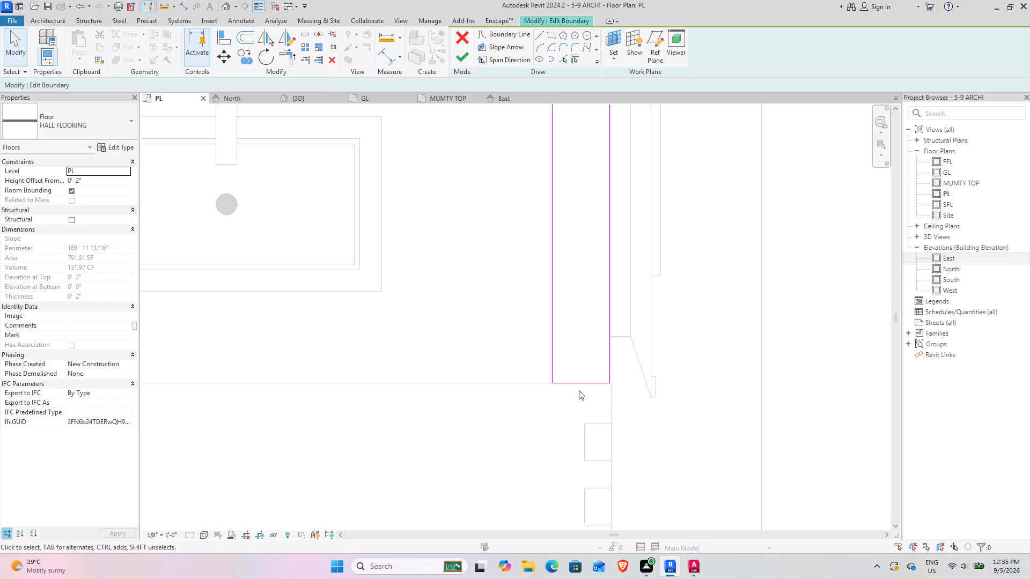
Examine the floor boundary along the master bedroom door, living area and main entrance door.
{"action": "scroll", "coordinate": [524, 296], "scroll_direction": "down", "scroll_amount": 9}
{"action": "middle_click_drag", "start_coordinate": [553, 268], "coordinate": [476, 482]}
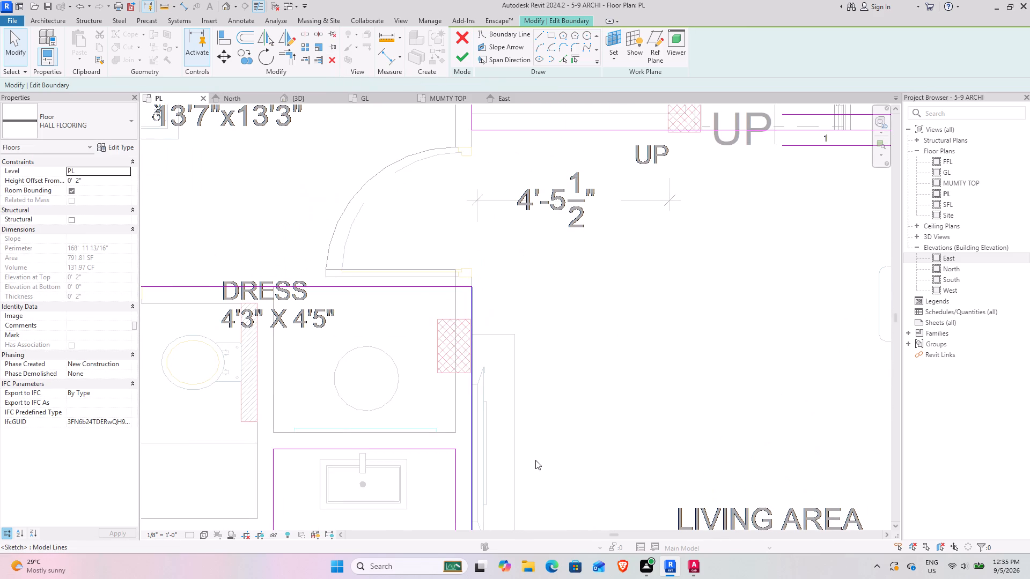
{"action": "middle_click_drag", "start_coordinate": [480, 289], "coordinate": [482, 404]}
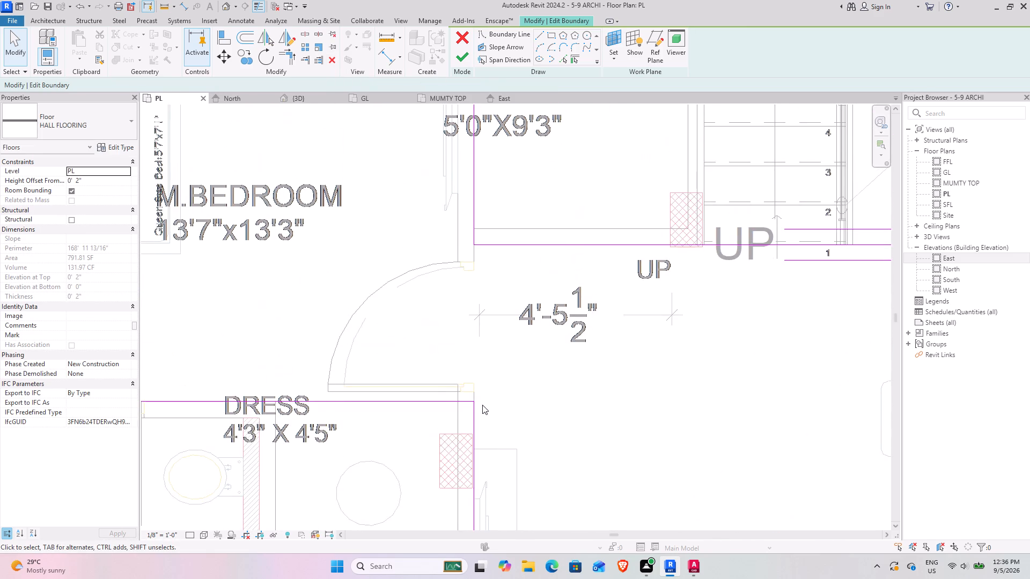
{"action": "scroll", "coordinate": [482, 405], "scroll_direction": "down", "scroll_amount": 4}
{"action": "middle_click_drag", "start_coordinate": [529, 452], "coordinate": [458, 299]}
{"action": "middle_click_drag", "start_coordinate": [509, 441], "coordinate": [467, 263]}
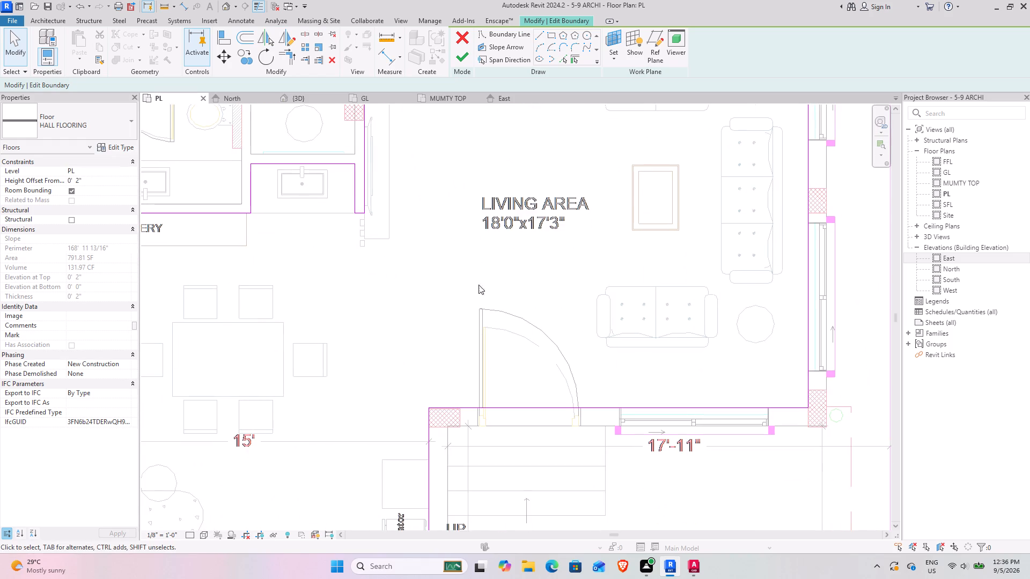
{"action": "scroll", "coordinate": [479, 304], "scroll_direction": "down", "scroll_amount": 4}
{"action": "middle_click_drag", "start_coordinate": [358, 370], "coordinate": [392, 308]}
{"action": "scroll", "coordinate": [487, 315], "scroll_direction": "up", "scroll_amount": 4}
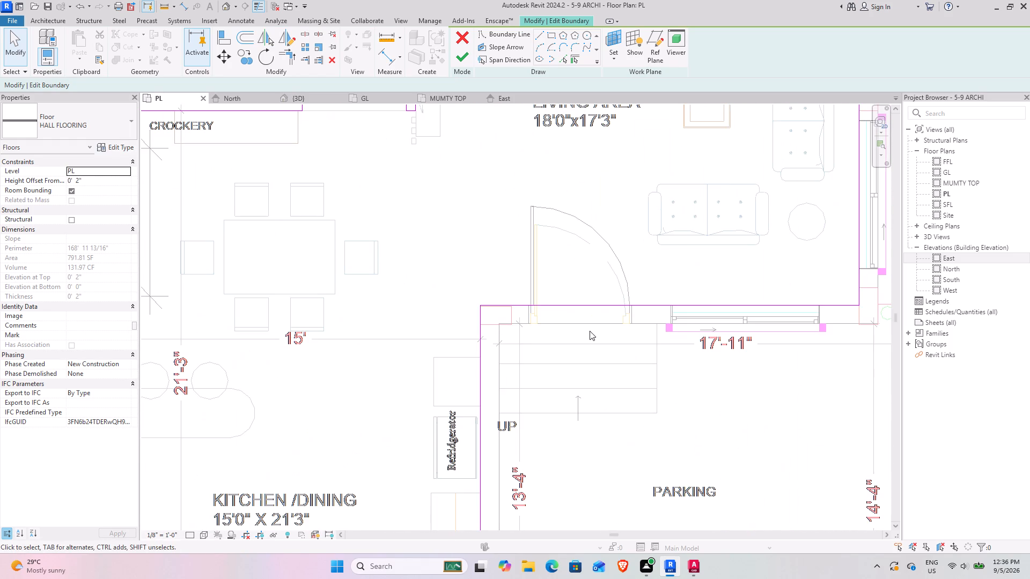
{"action": "scroll", "coordinate": [347, 382], "scroll_direction": "down", "scroll_amount": 3}
{"action": "middle_click_drag", "start_coordinate": [317, 382], "coordinate": [273, 363]}
{"action": "scroll", "coordinate": [422, 317], "scroll_direction": "up", "scroll_amount": 3}
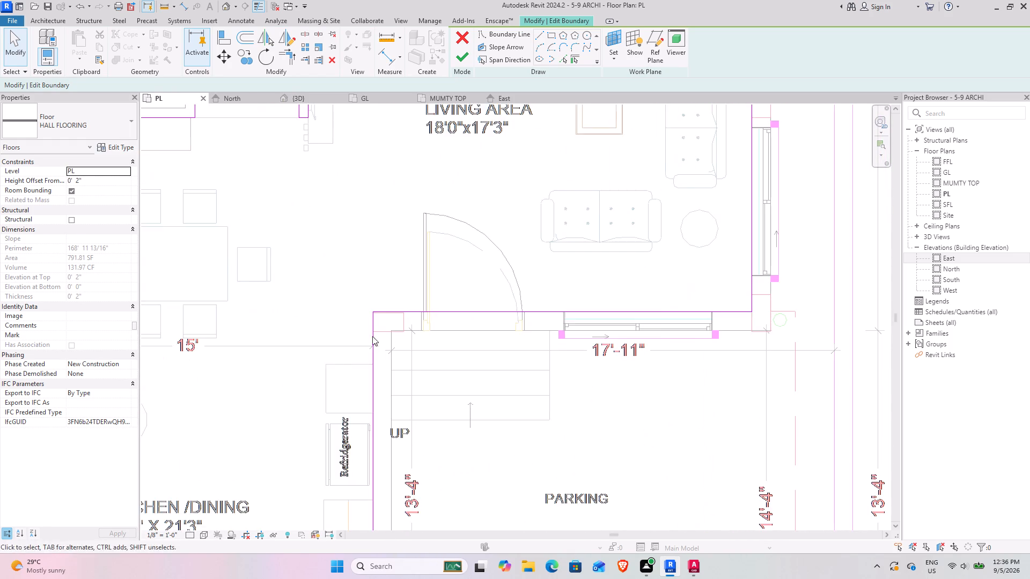
Draw floor boundary lines from the sliding door's upper jamb around the 4'1" x 8'7" deck and back to its lower jamb.
{"action": "scroll", "coordinate": [318, 359], "scroll_direction": "down", "scroll_amount": 3}
{"action": "middle_click_drag", "start_coordinate": [338, 367], "coordinate": [627, 314]}
{"action": "middle_click_drag", "start_coordinate": [434, 294], "coordinate": [438, 389]}
{"action": "scroll", "coordinate": [398, 305], "scroll_direction": "up", "scroll_amount": 2}
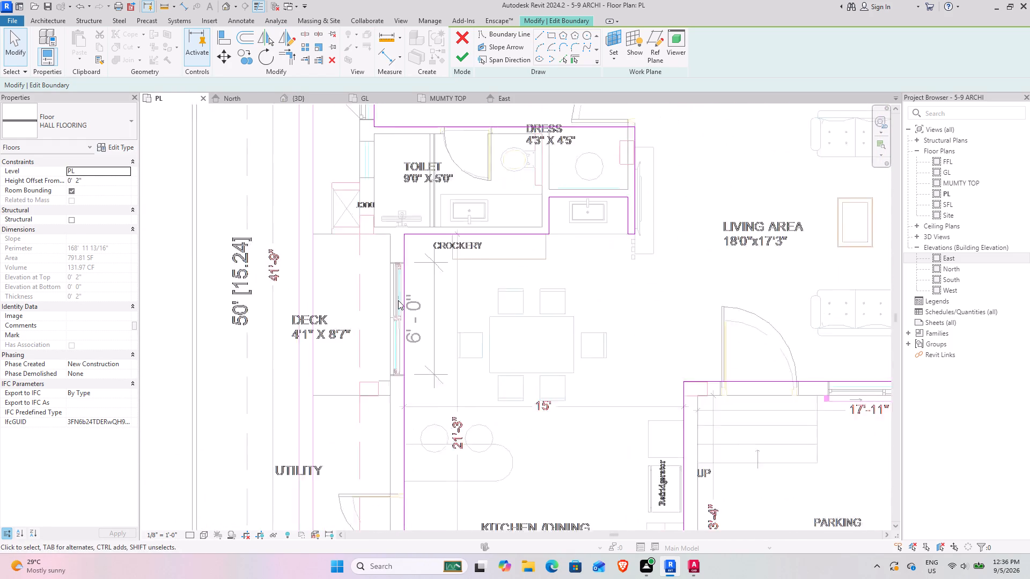
{"action": "scroll", "coordinate": [398, 300], "scroll_direction": "up", "scroll_amount": 5}
{"action": "left_click", "coordinate": [541, 33]}
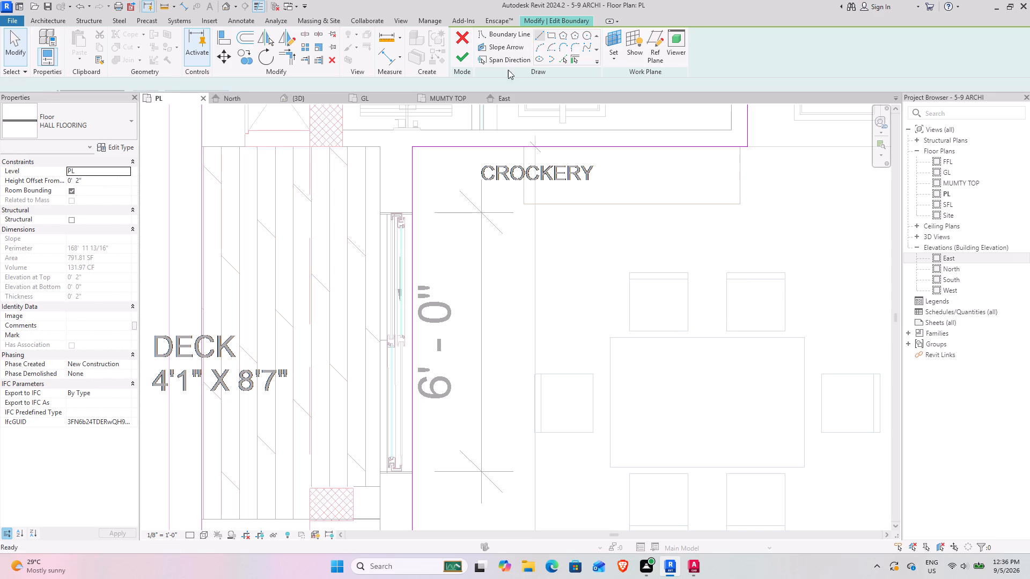
{"action": "left_click", "coordinate": [413, 214]}
{"action": "left_click", "coordinate": [385, 213]}
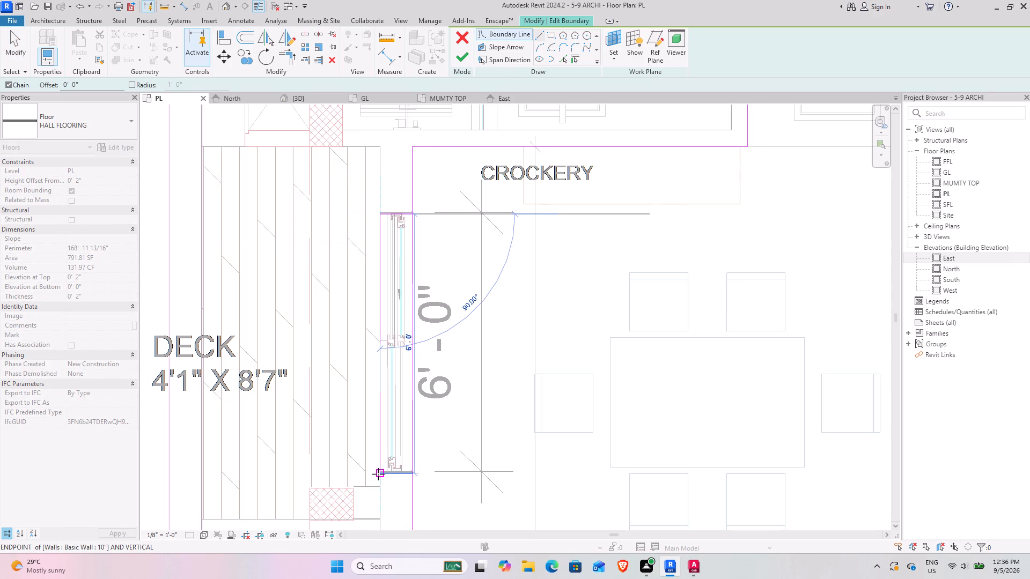
{"action": "left_click", "coordinate": [379, 147]}
{"action": "left_click", "coordinate": [197, 149]}
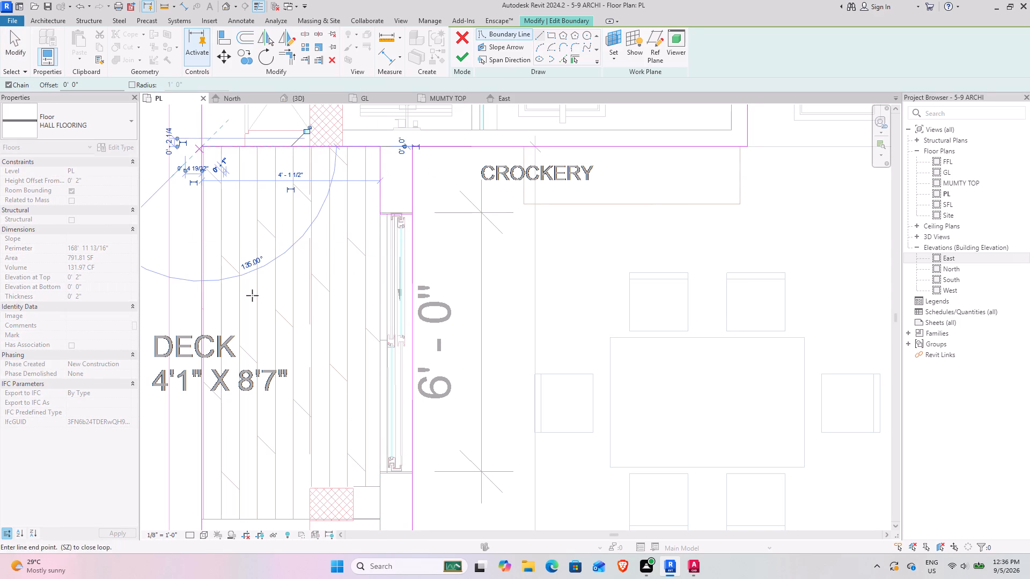
{"action": "middle_click_drag", "start_coordinate": [178, 378], "coordinate": [283, 251]}
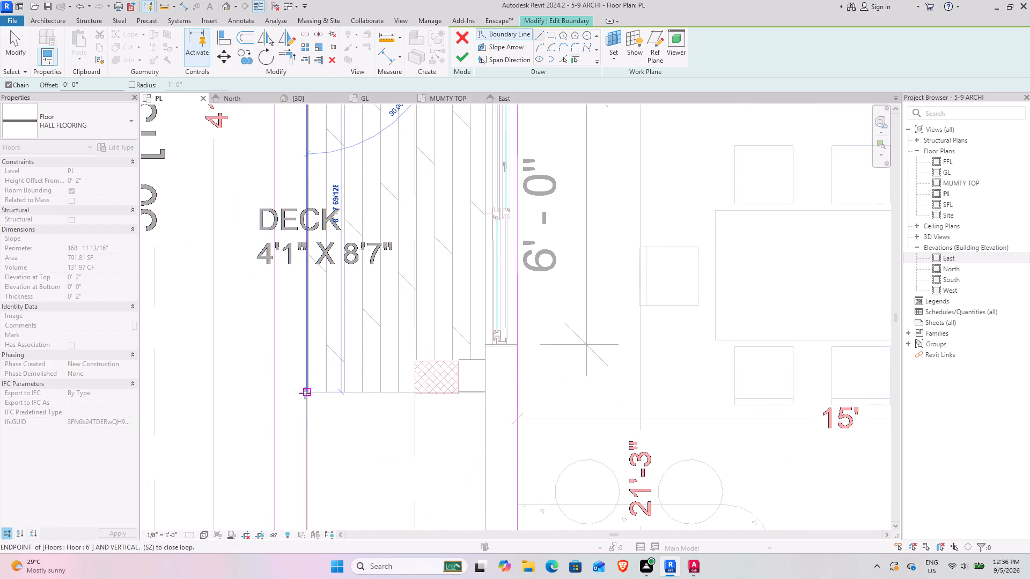
{"action": "left_click", "coordinate": [305, 392]}
{"action": "left_click", "coordinate": [484, 389]}
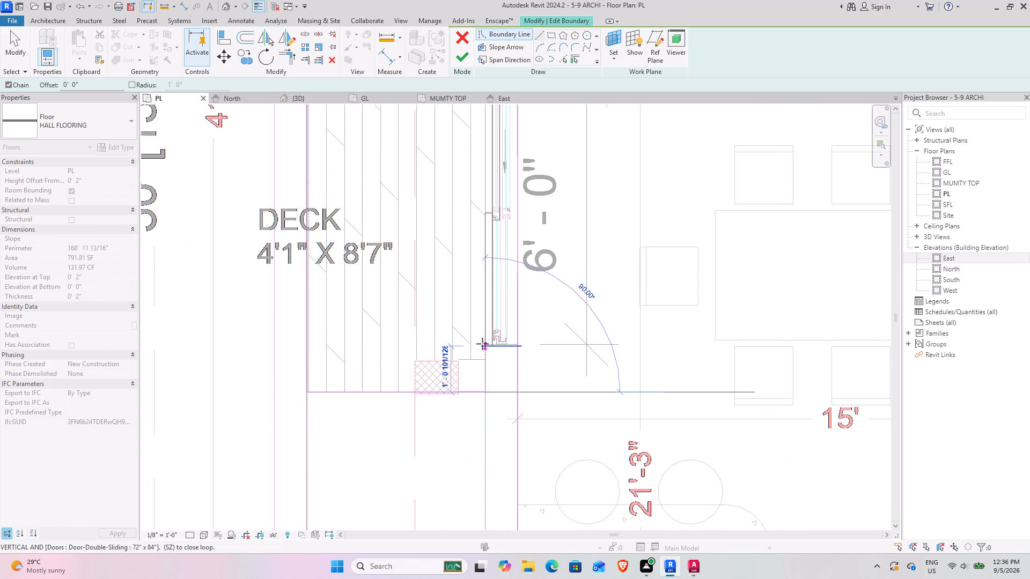
{"action": "left_click", "coordinate": [482, 344]}
{"action": "left_click", "coordinate": [522, 347]}
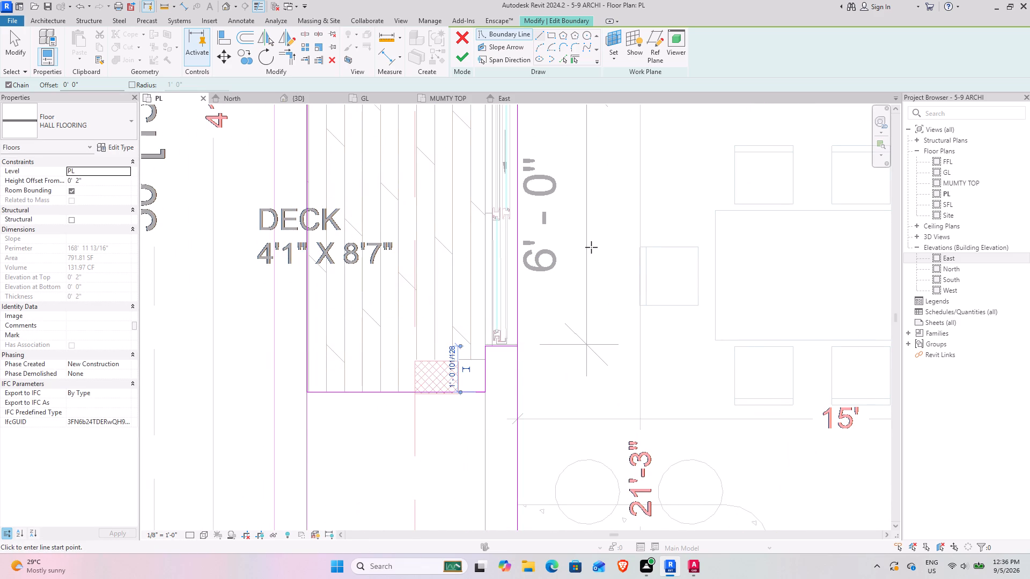
Split the boundary line across the deck's sliding door opening and trim its two halves to the door jamb lines.
{"action": "type", "text": "SL"}
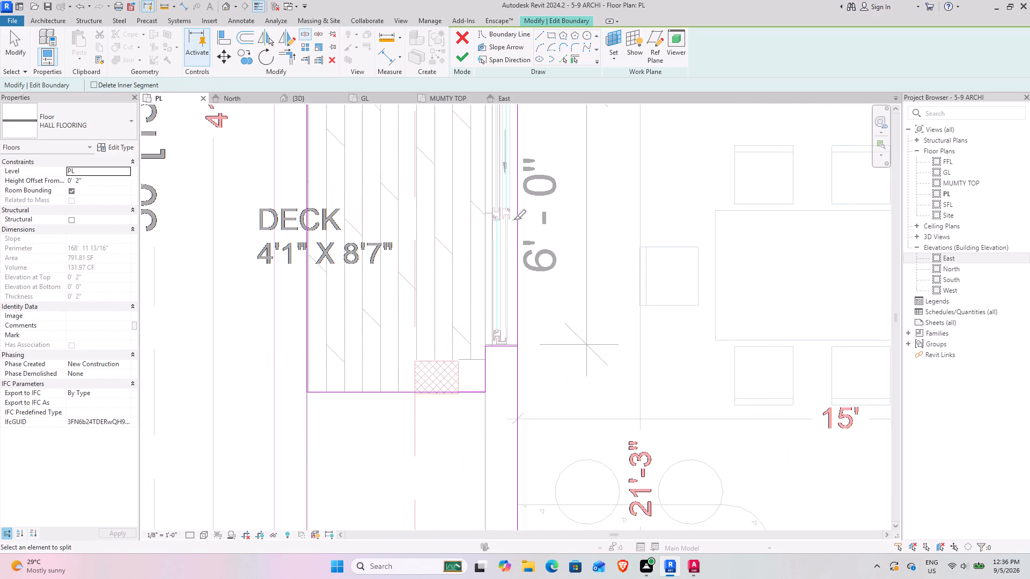
{"action": "left_click", "coordinate": [519, 219]}
{"action": "left_click", "coordinate": [541, 32]}
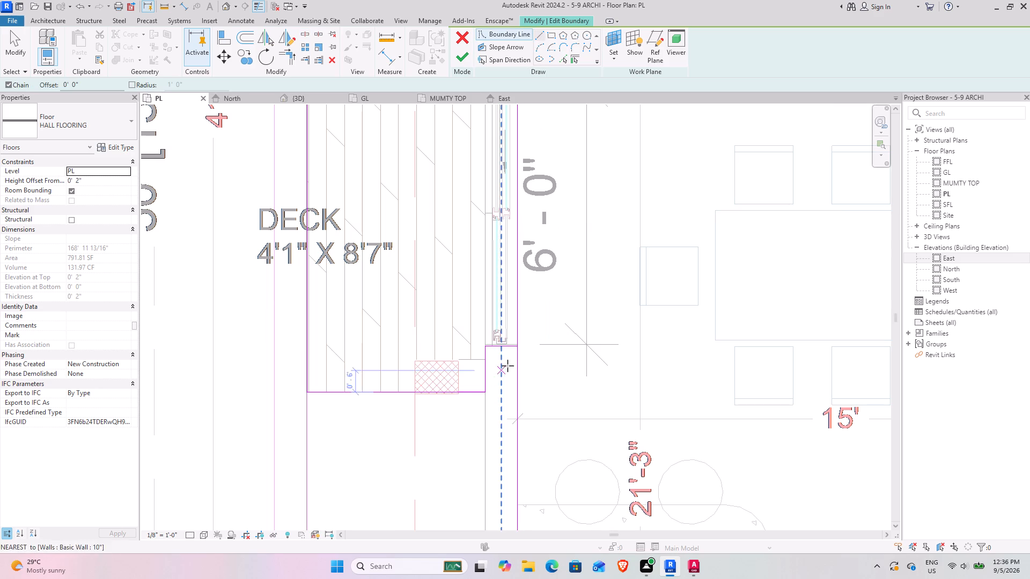
{"action": "type", "text": "TR"}
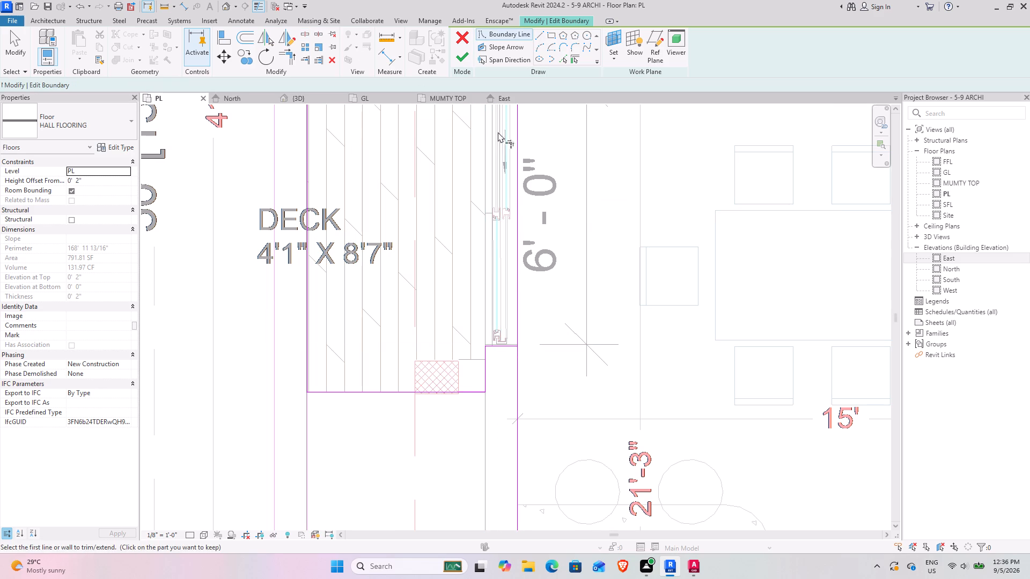
{"action": "left_click", "coordinate": [501, 346]}
{"action": "left_click", "coordinate": [518, 352]}
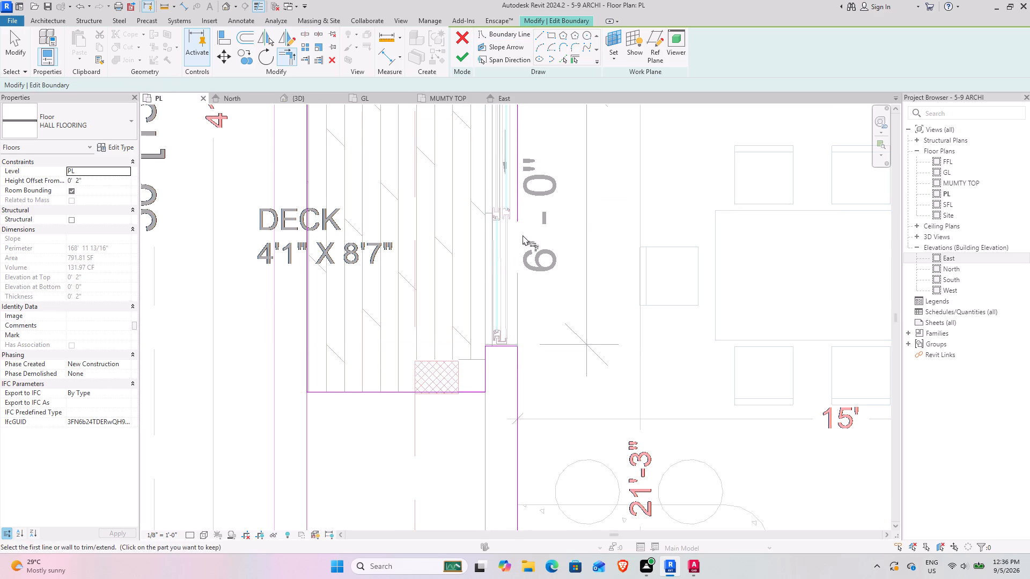
{"action": "middle_click_drag", "start_coordinate": [523, 235], "coordinate": [515, 465]}
{"action": "left_click", "coordinate": [500, 315]}
{"action": "left_click", "coordinate": [507, 307]}
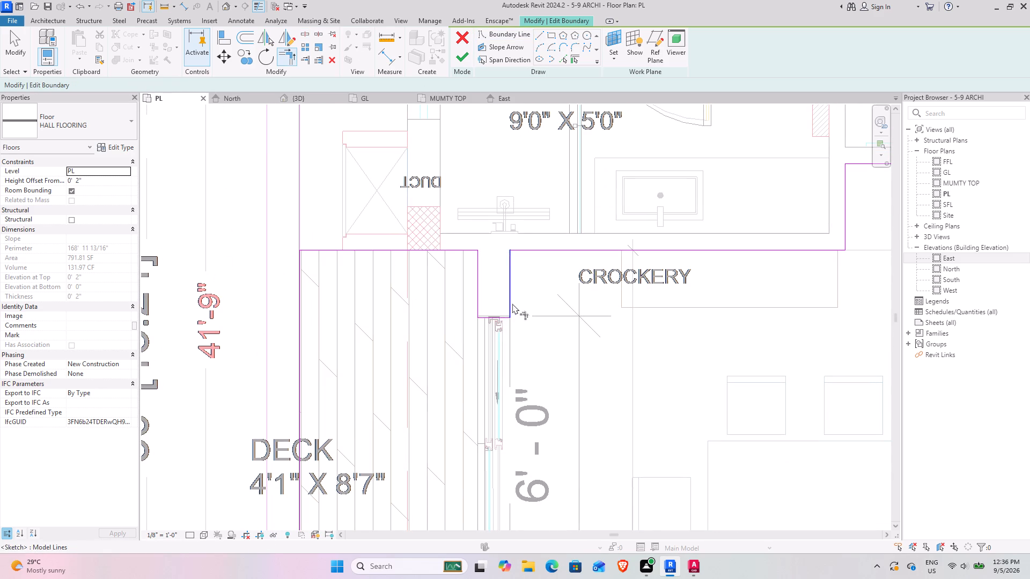
{"action": "scroll", "coordinate": [537, 278], "scroll_direction": "down", "scroll_amount": 4}
{"action": "middle_click_drag", "start_coordinate": [668, 263], "coordinate": [428, 373]}
{"action": "key", "text": "Escape"}
Draw boundary lines around the staircase and lift area, about 9'-8" along the domestic helper's room, 7'-3" to the service toilet, and 2'-1" beneath it.
{"action": "middle_click_drag", "start_coordinate": [701, 253], "coordinate": [531, 443]}
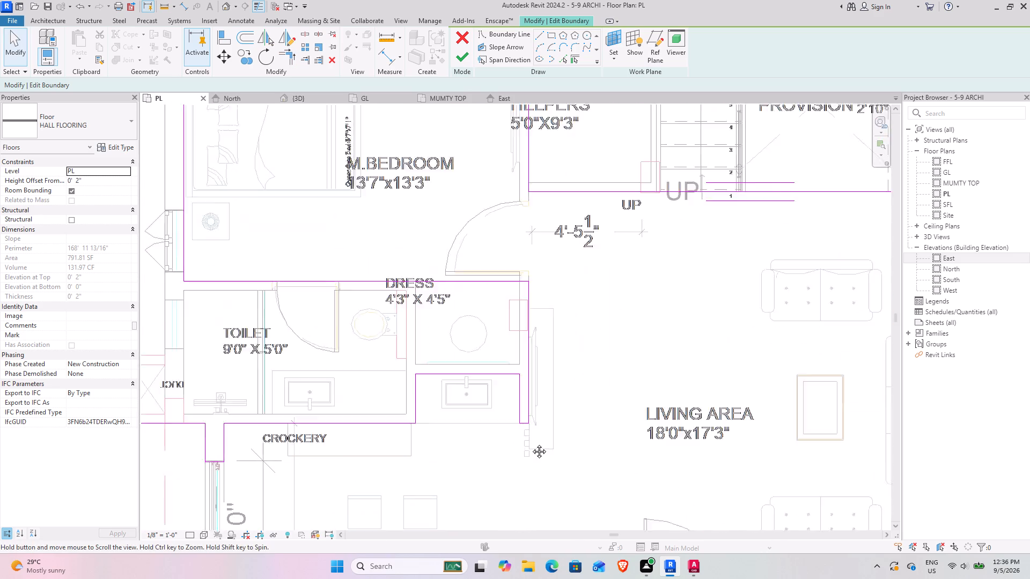
{"action": "middle_click_drag", "start_coordinate": [531, 443], "coordinate": [486, 489]}
{"action": "middle_click_drag", "start_coordinate": [479, 397], "coordinate": [406, 473]}
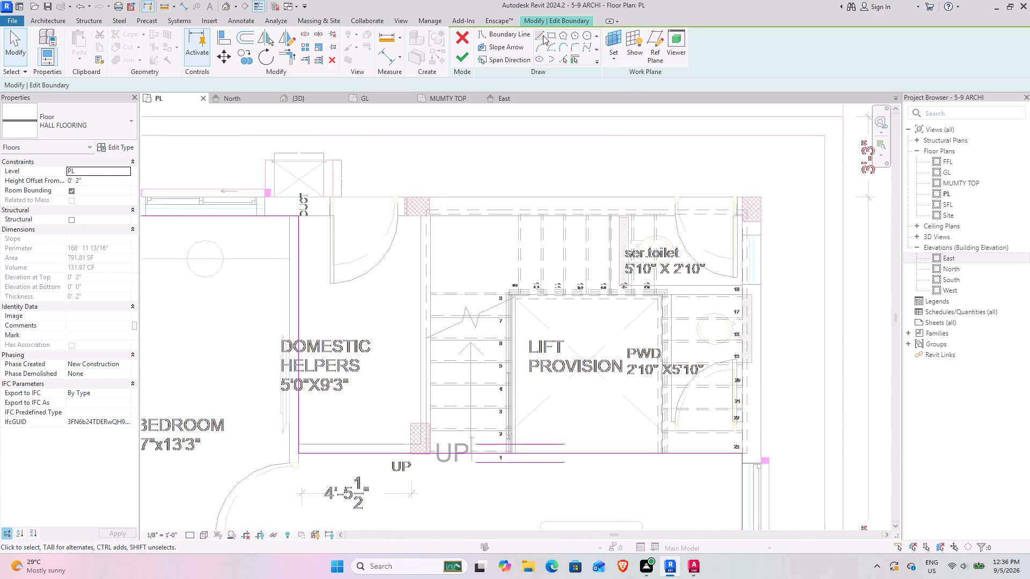
{"action": "left_click", "coordinate": [540, 35]}
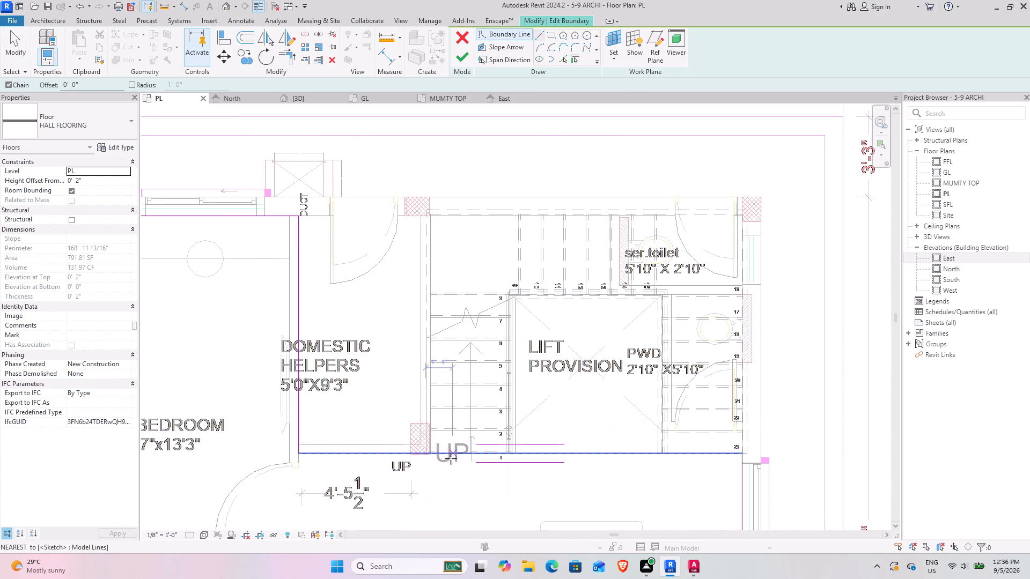
{"action": "left_click", "coordinate": [431, 454]}
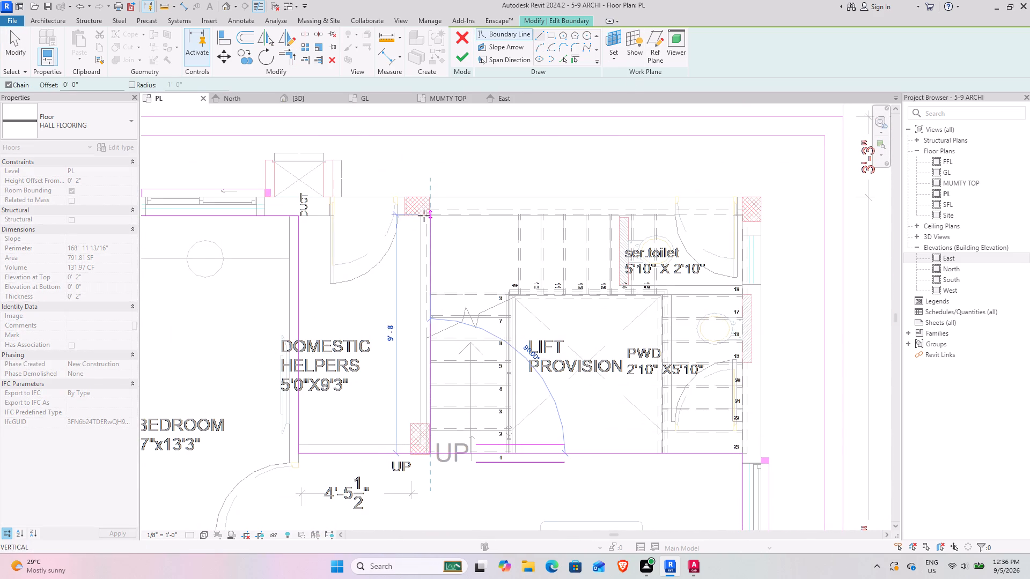
{"action": "left_click", "coordinate": [429, 220]}
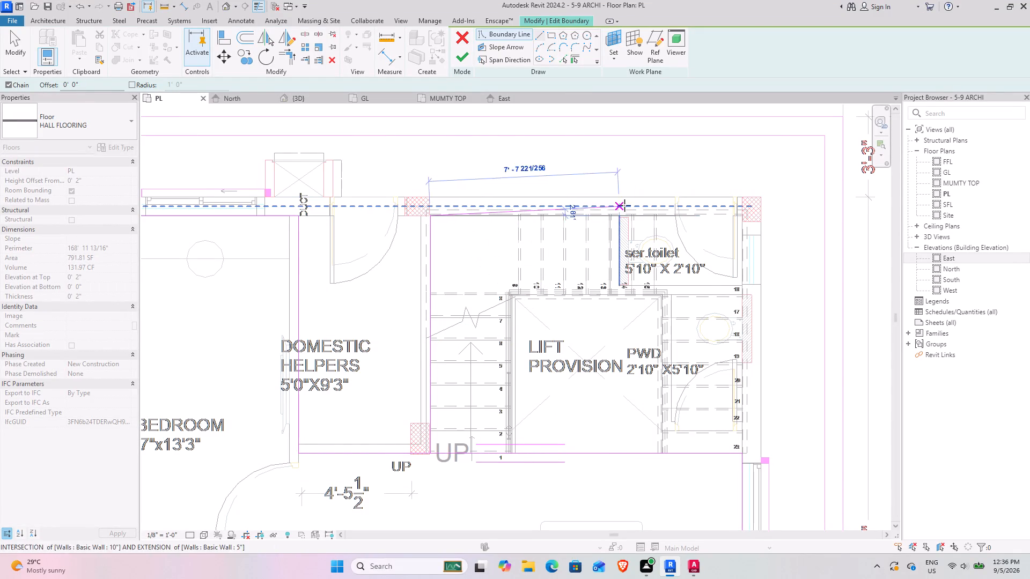
{"action": "scroll", "coordinate": [609, 230], "scroll_direction": "up", "scroll_amount": 8}
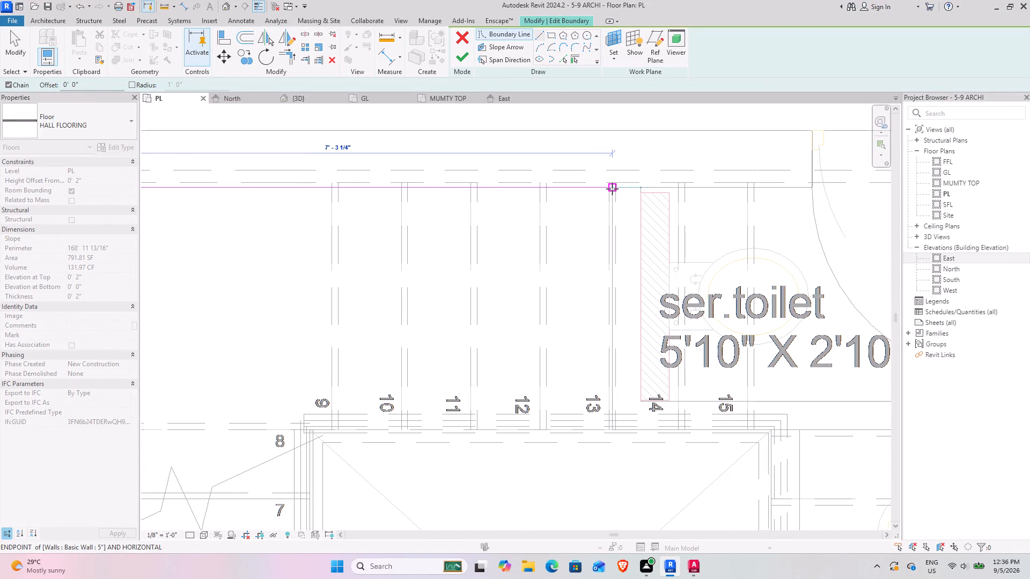
{"action": "left_click", "coordinate": [612, 189]}
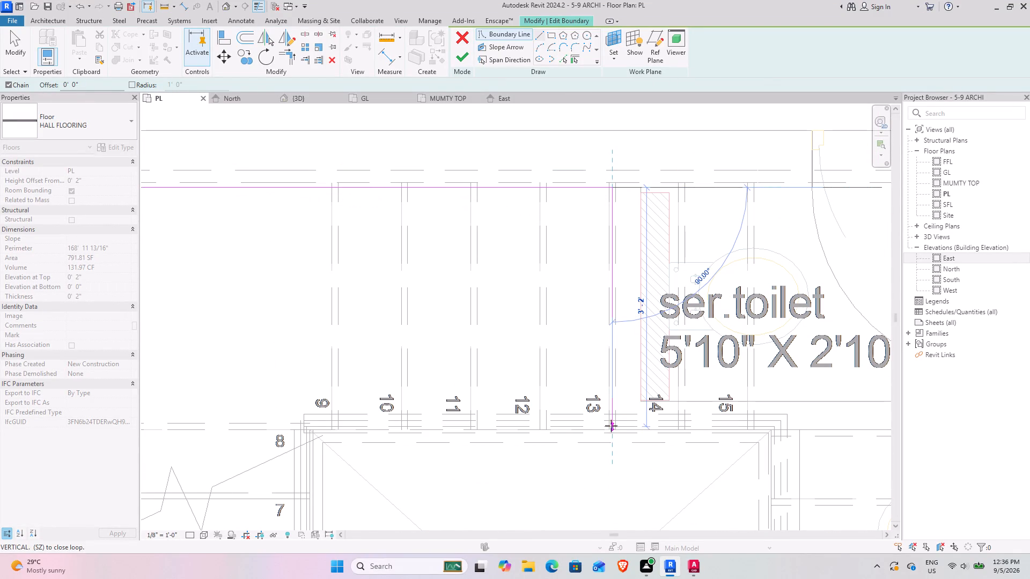
{"action": "left_click", "coordinate": [612, 433]}
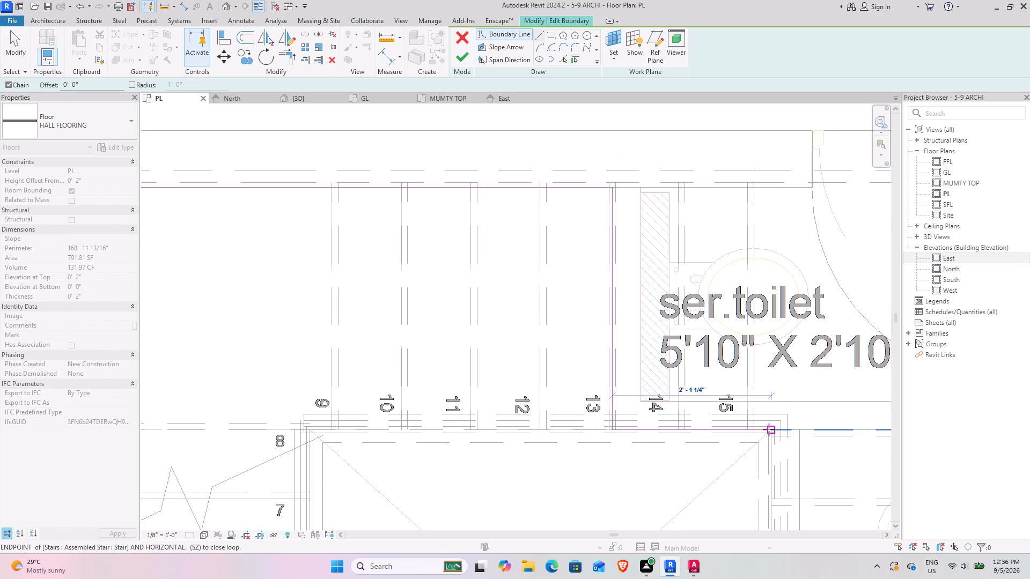
{"action": "left_click", "coordinate": [769, 429]}
{"action": "middle_click_drag", "start_coordinate": [783, 466], "coordinate": [648, 228]}
{"action": "middle_click_drag", "start_coordinate": [623, 492], "coordinate": [618, 457]}
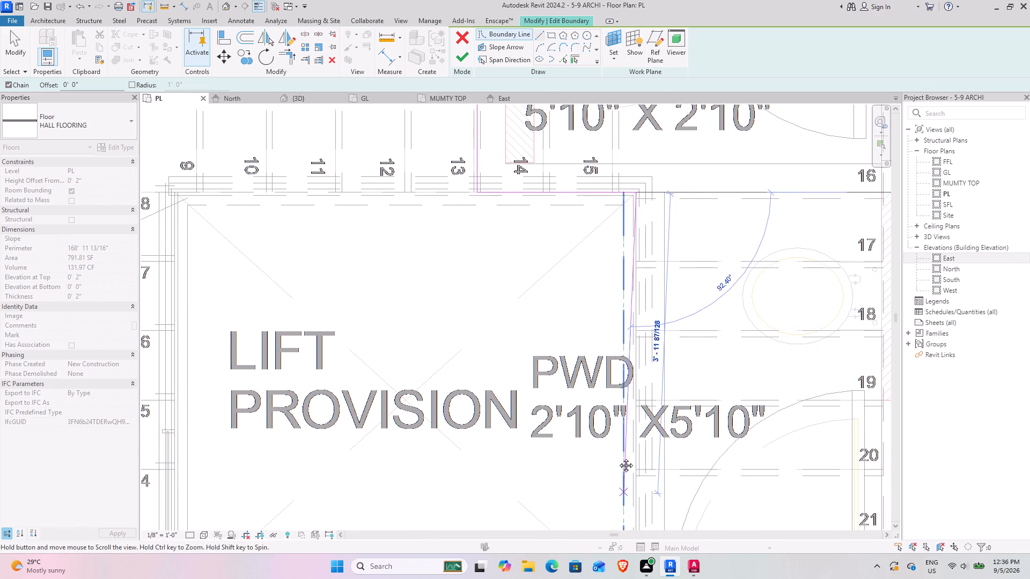
{"action": "middle_click_drag", "start_coordinate": [618, 457], "coordinate": [566, 240]}
{"action": "left_click", "coordinate": [580, 426]}
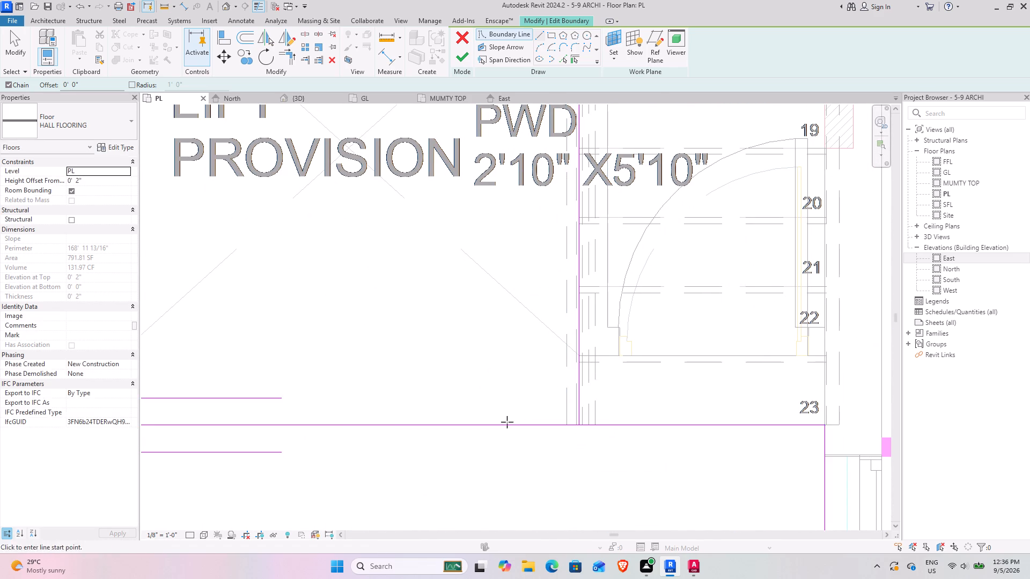
Split the boundary line across the staircase and lift opening and trim both halves to the new side lines.
{"action": "key", "text": "s"}
{"action": "key", "text": "l"}
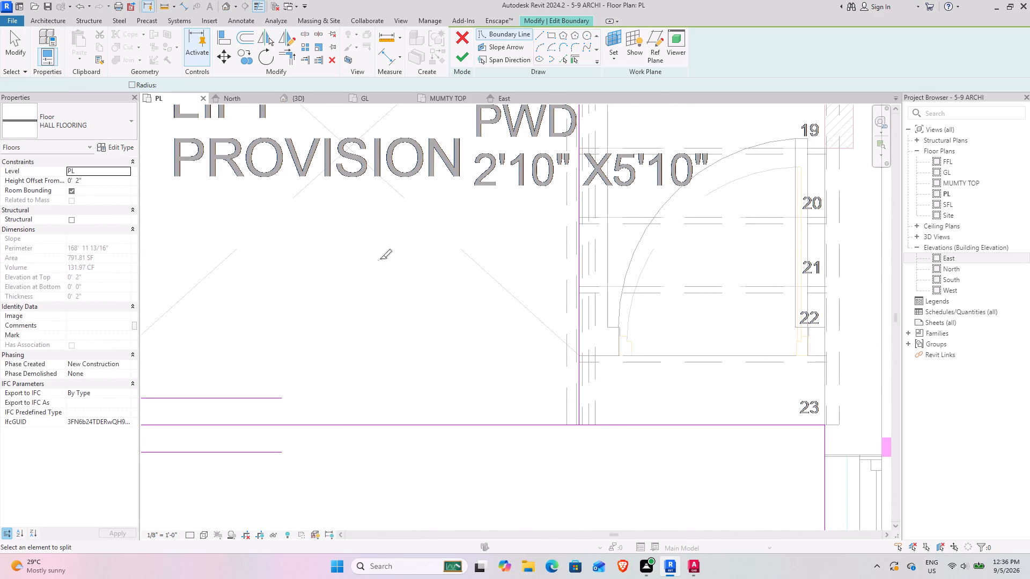
{"action": "left_click", "coordinate": [370, 426]}
{"action": "type", "text": "TR"}
{"action": "left_click", "coordinate": [583, 409]}
{"action": "left_click", "coordinate": [591, 425]}
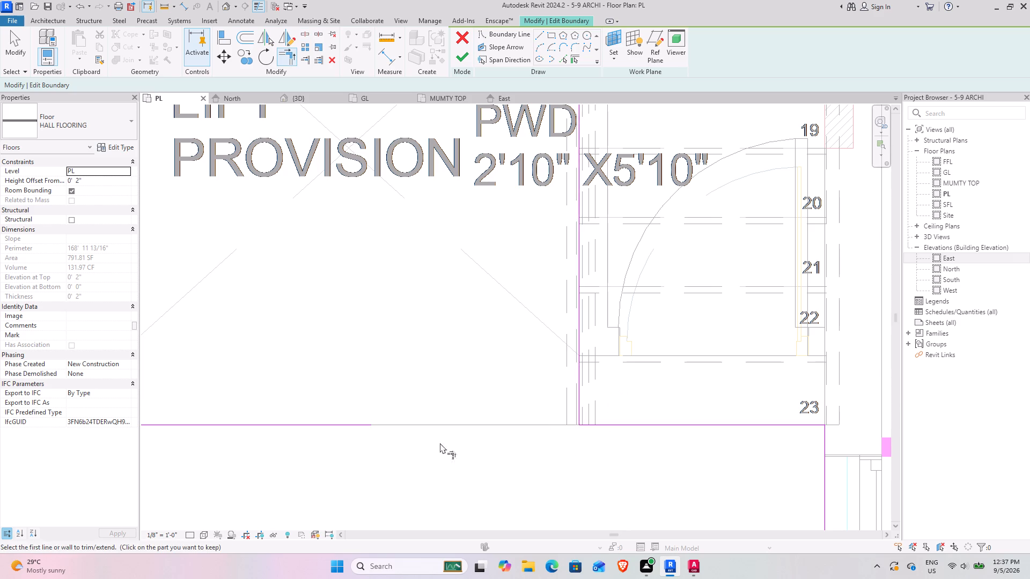
{"action": "scroll", "coordinate": [391, 447], "scroll_direction": "down", "scroll_amount": 4}
{"action": "middle_click_drag", "start_coordinate": [353, 445], "coordinate": [566, 404]}
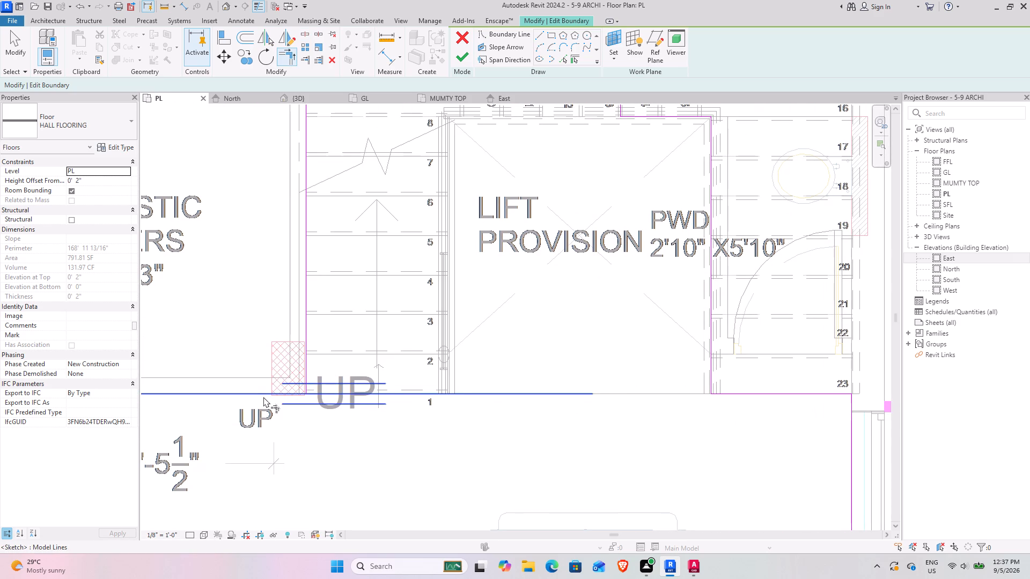
{"action": "left_click", "coordinate": [263, 397]}
{"action": "left_click", "coordinate": [310, 376]}
Finish the HALL FLOORING boundary edit.
{"action": "scroll", "coordinate": [330, 370], "scroll_direction": "down", "scroll_amount": 4}
{"action": "middle_click_drag", "start_coordinate": [510, 329], "coordinate": [495, 293]}
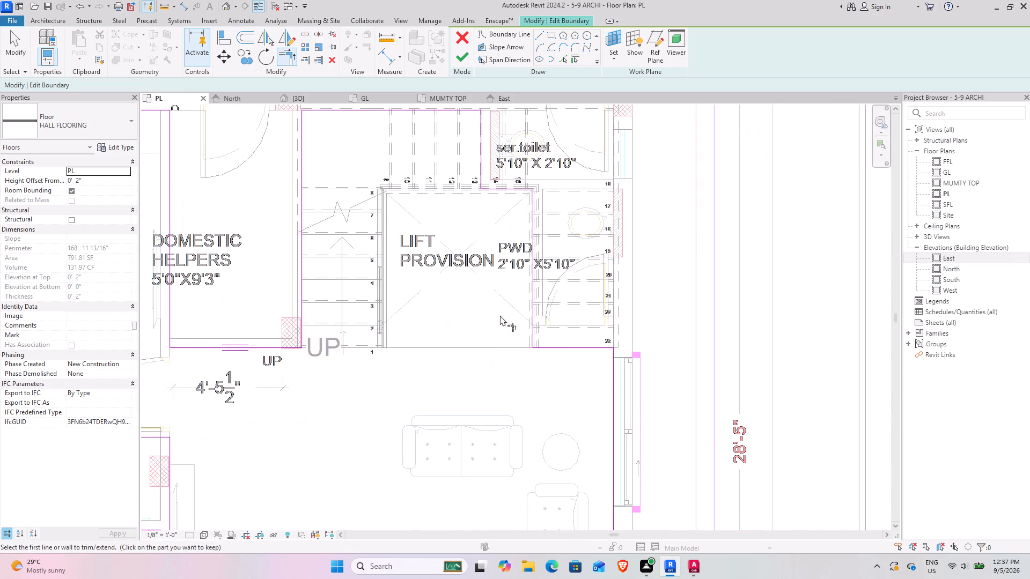
{"action": "scroll", "coordinate": [501, 333], "scroll_direction": "down", "scroll_amount": 4}
{"action": "middle_click_drag", "start_coordinate": [493, 407], "coordinate": [461, 240]}
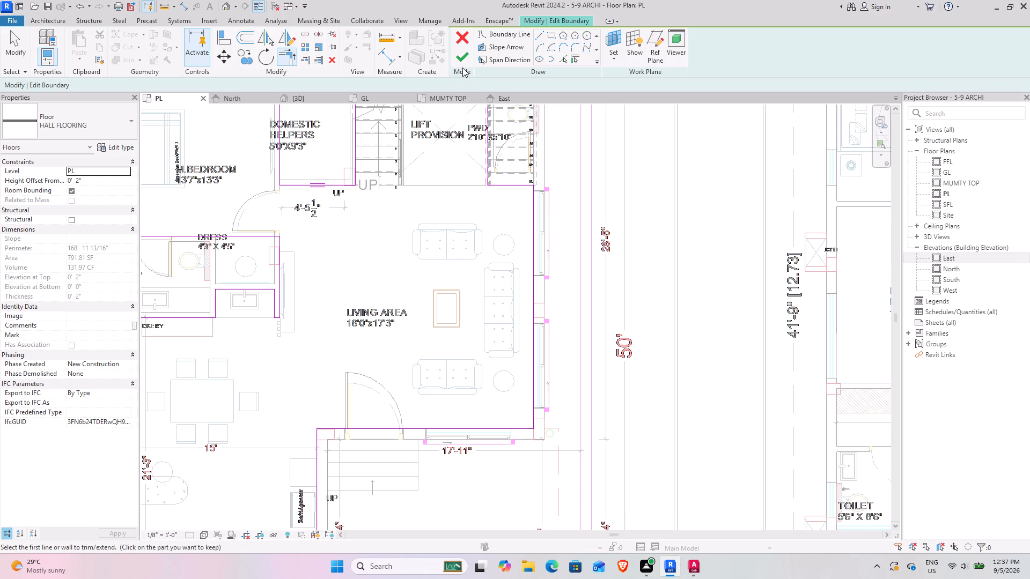
{"action": "left_click", "coordinate": [462, 65]}
{"action": "left_click", "coordinate": [488, 248]}
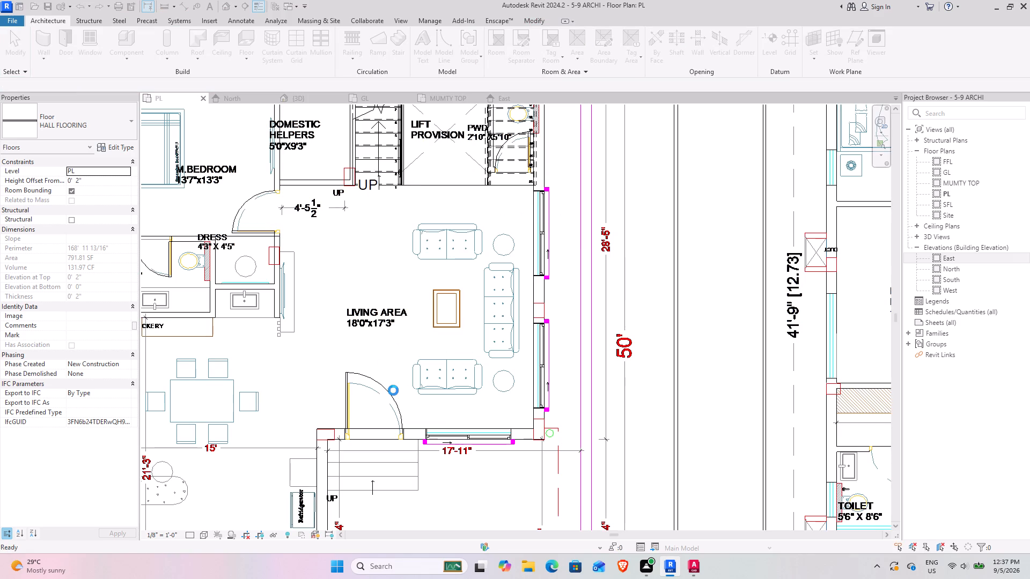
Examine the hall flooring in the 3D view around the deck, staircase and rooms, and the exterior at the entrance steps and windows.
{"action": "left_click", "coordinate": [299, 102]}
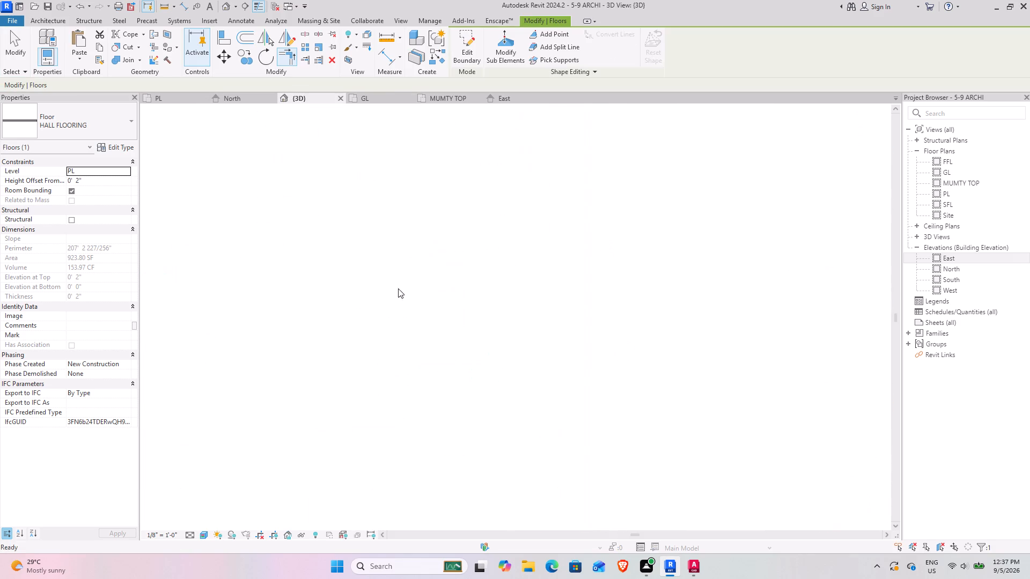
{"action": "middle_click_drag", "start_coordinate": [447, 464], "coordinate": [431, 405], "text": "shift"}
{"action": "left_click", "coordinate": [589, 435]}
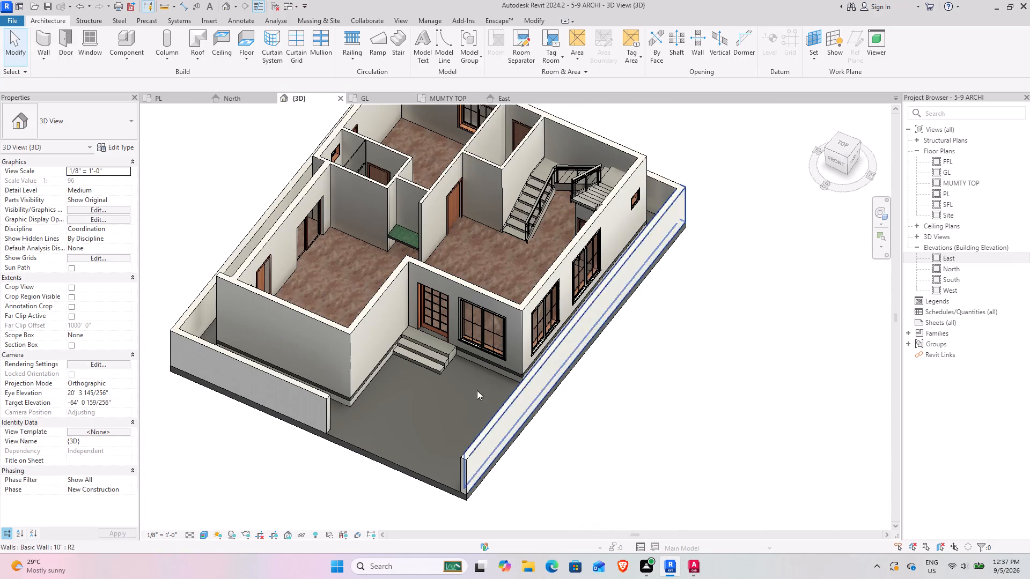
{"action": "scroll", "coordinate": [303, 225], "scroll_direction": "up", "scroll_amount": 3}
{"action": "middle_click_drag", "start_coordinate": [398, 381], "coordinate": [575, 367], "text": "shift"}
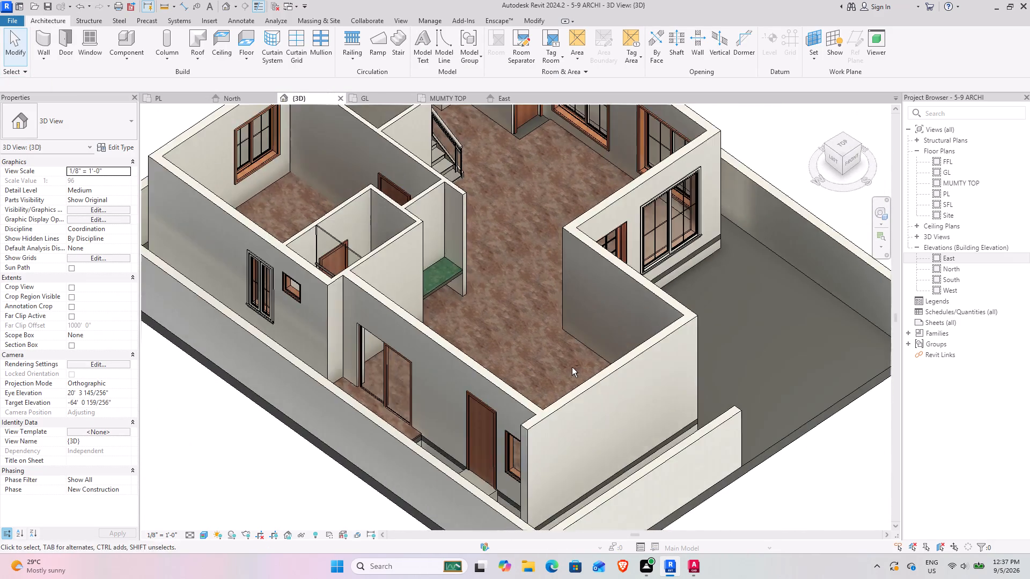
{"action": "middle_click_drag", "start_coordinate": [570, 368], "coordinate": [583, 419], "text": "shift"}
{"action": "middle_click_drag", "start_coordinate": [570, 417], "coordinate": [482, 298]}
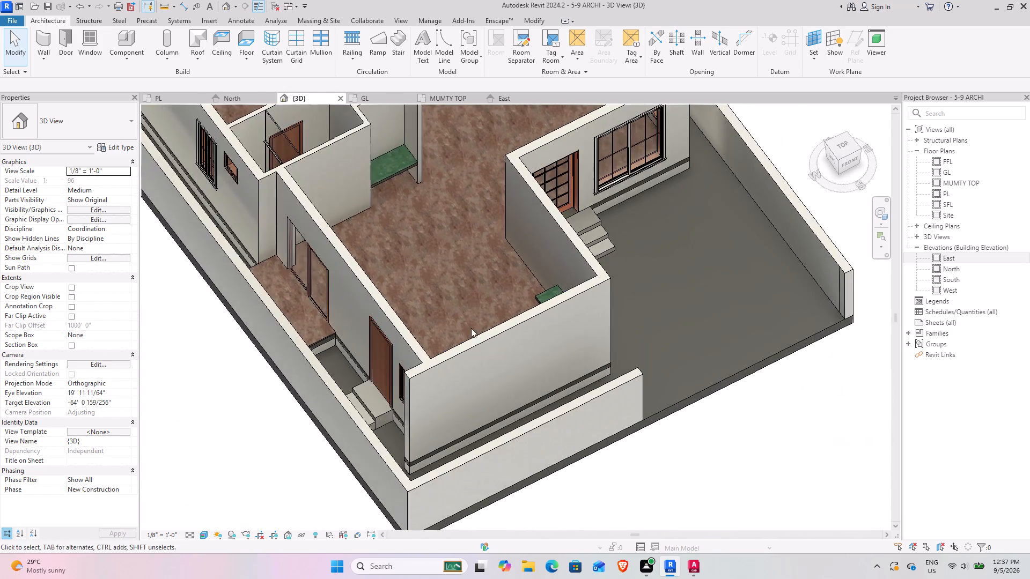
{"action": "middle_click_drag", "start_coordinate": [477, 335], "coordinate": [256, 334], "text": "shift"}
{"action": "scroll", "coordinate": [360, 291], "scroll_direction": "up", "scroll_amount": 4}
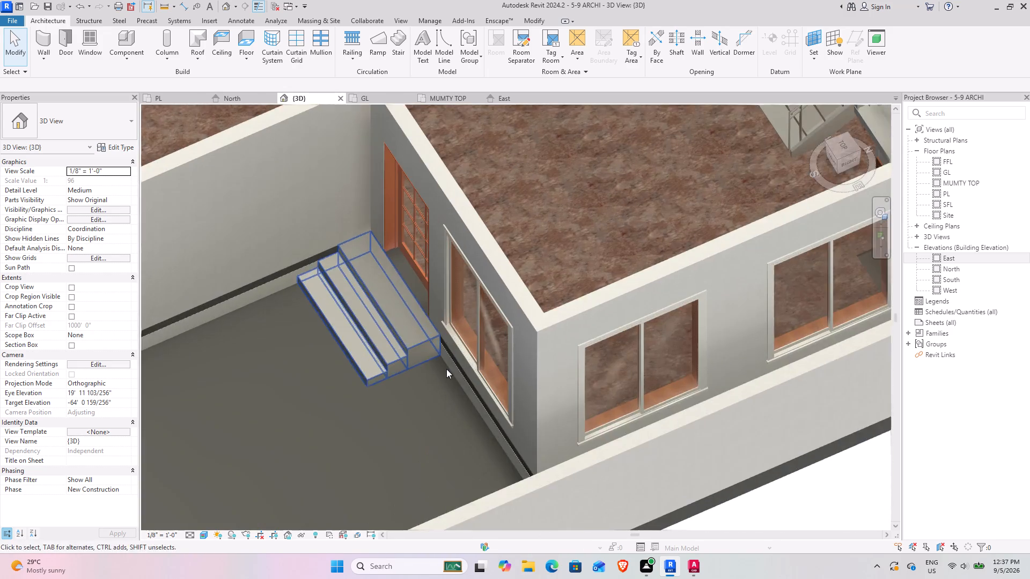
{"action": "scroll", "coordinate": [453, 381], "scroll_direction": "up", "scroll_amount": 5}
{"action": "scroll", "coordinate": [323, 445], "scroll_direction": "down", "scroll_amount": 5}
{"action": "middle_click_drag", "start_coordinate": [292, 456], "coordinate": [428, 372], "text": "shift"}
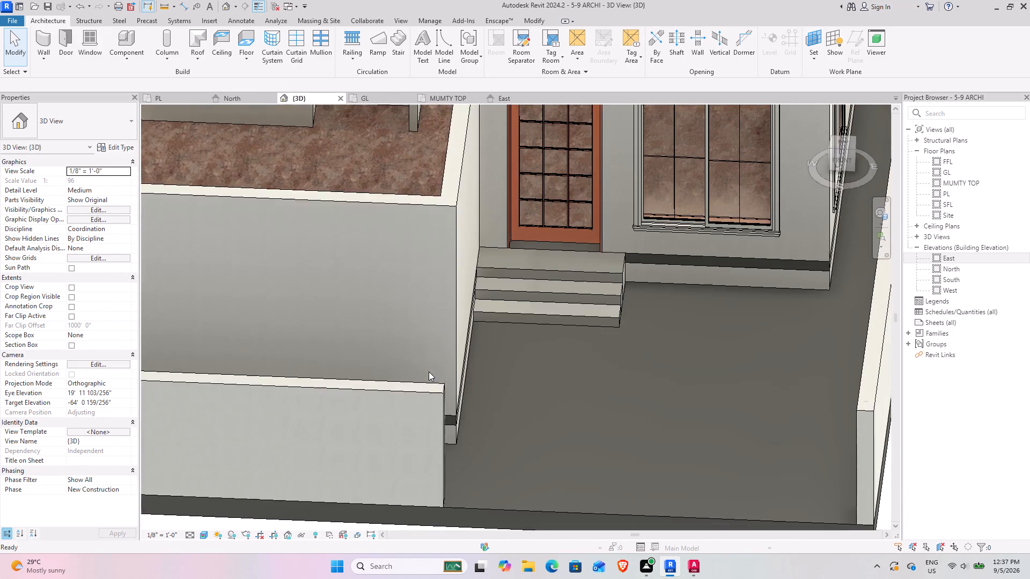
{"action": "middle_click_drag", "start_coordinate": [628, 413], "coordinate": [465, 499]}
{"action": "scroll", "coordinate": [441, 352], "scroll_direction": "up", "scroll_amount": 7}
{"action": "middle_click_drag", "start_coordinate": [462, 395], "coordinate": [396, 383], "text": "shift"}
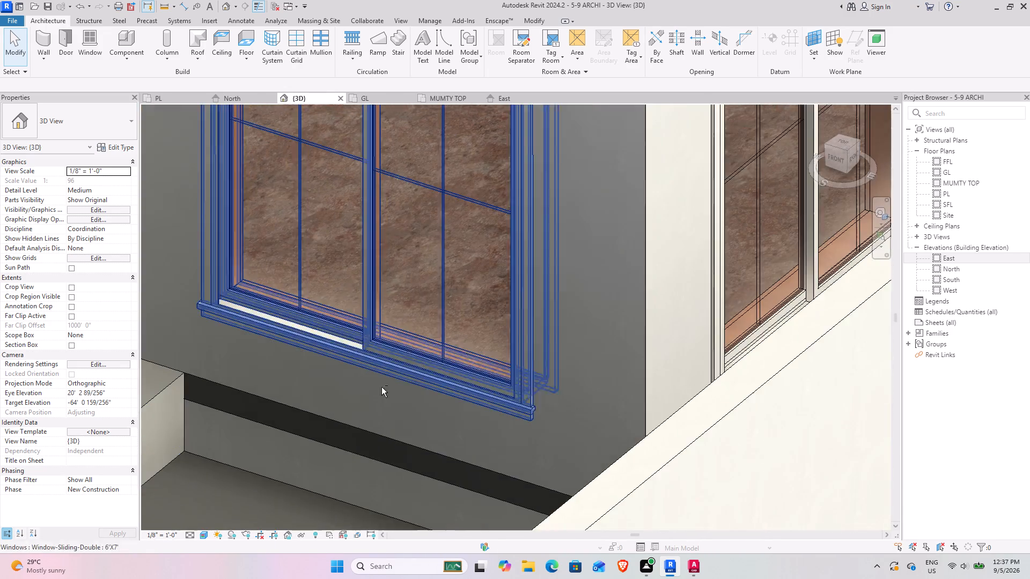
Assign the Gypsum Wall Board material to the structure layer of the 6" floor type used at plinth level.
{"action": "middle_click_drag", "start_coordinate": [374, 395], "coordinate": [651, 342]}
{"action": "left_click", "coordinate": [536, 350]}
{"action": "scroll", "coordinate": [412, 377], "scroll_direction": "down", "scroll_amount": 6}
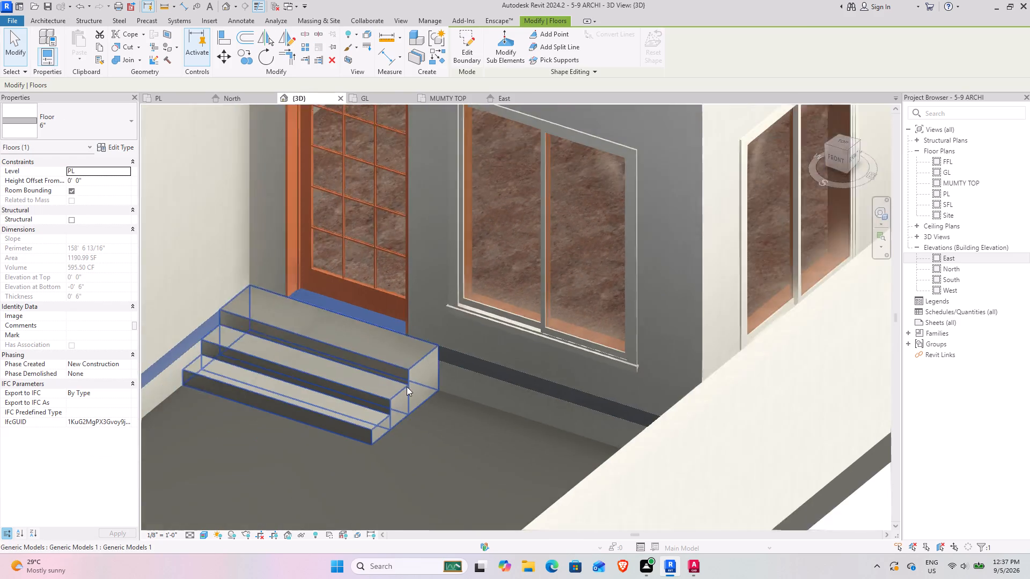
{"action": "scroll", "coordinate": [407, 387], "scroll_direction": "down", "scroll_amount": 3}
{"action": "left_click", "coordinate": [326, 495]}
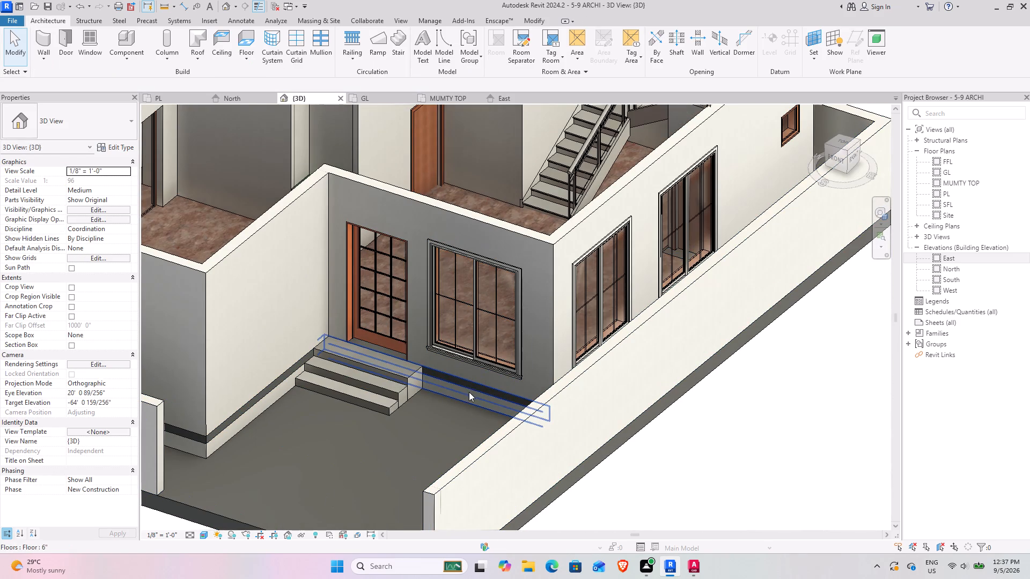
{"action": "left_click", "coordinate": [474, 385]}
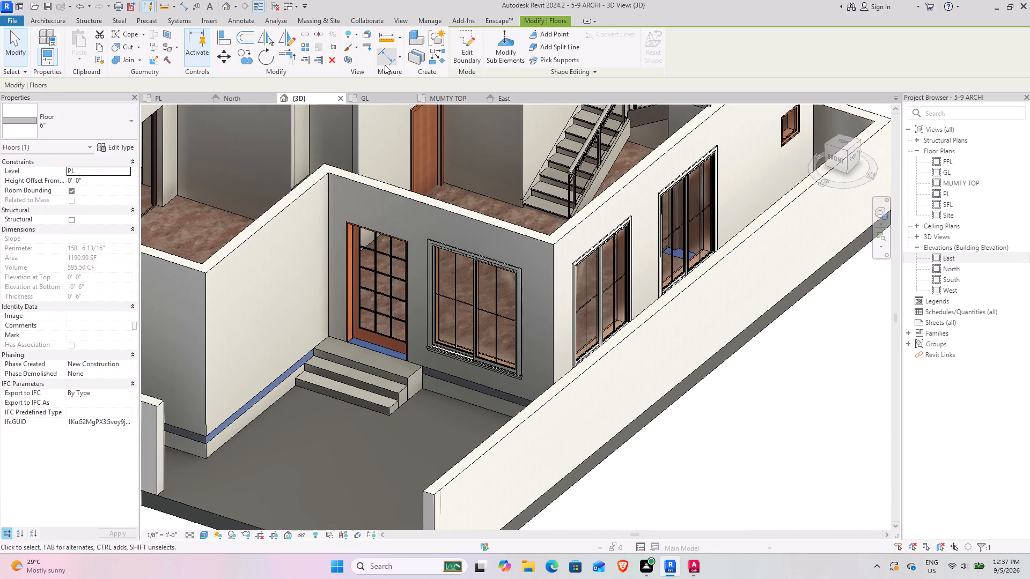
{"action": "left_click", "coordinate": [122, 147]}
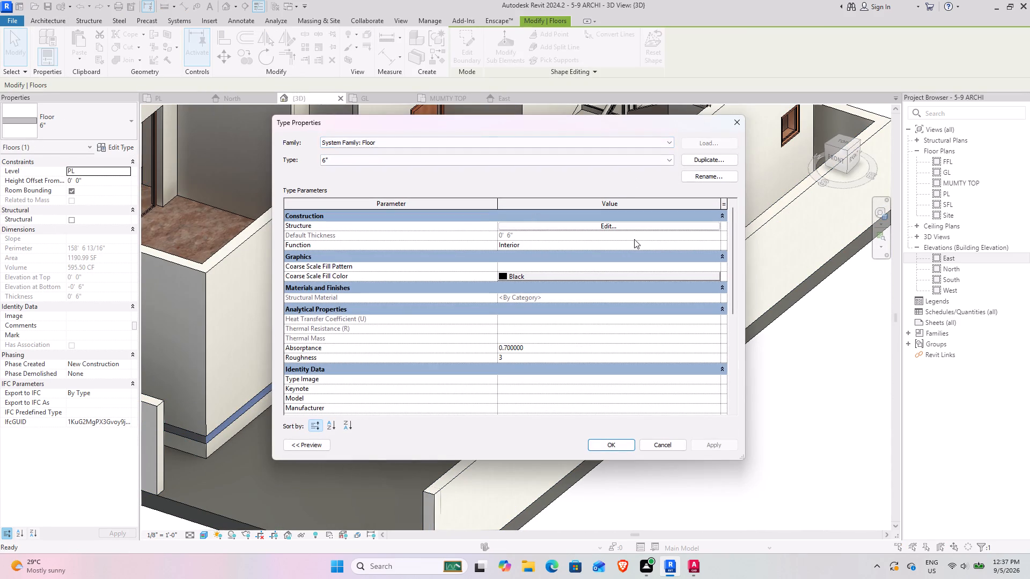
{"action": "left_click", "coordinate": [614, 228]}
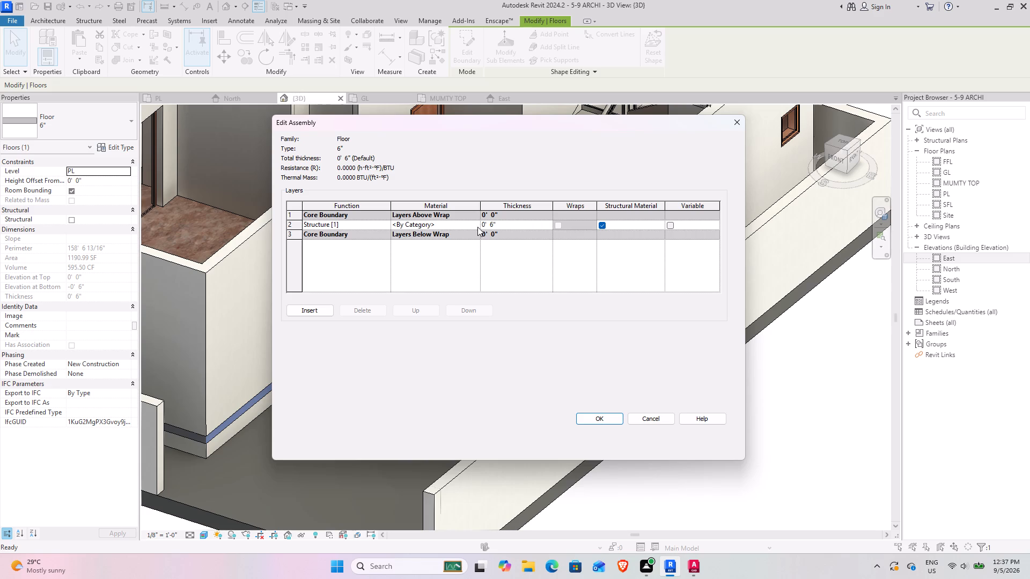
{"action": "left_click", "coordinate": [477, 227]}
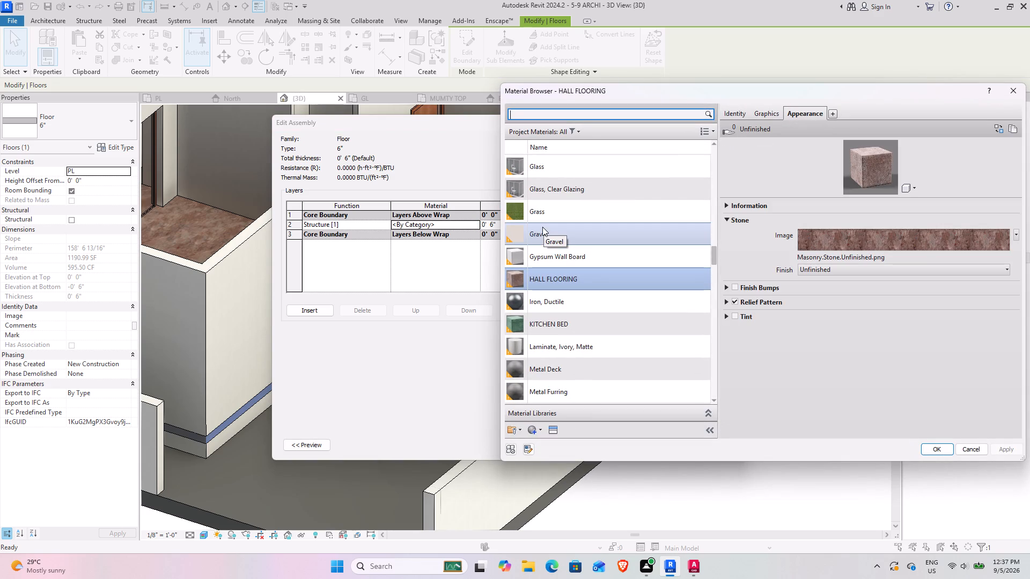
{"action": "key", "text": "w"}
{"action": "type", "text": "HI"}
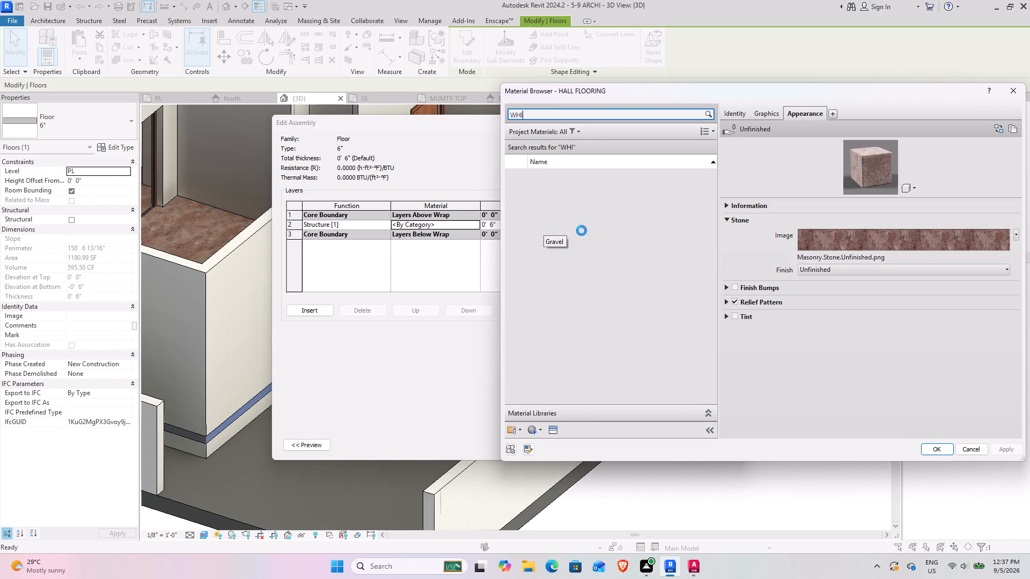
{"action": "left_click", "coordinate": [567, 246]}
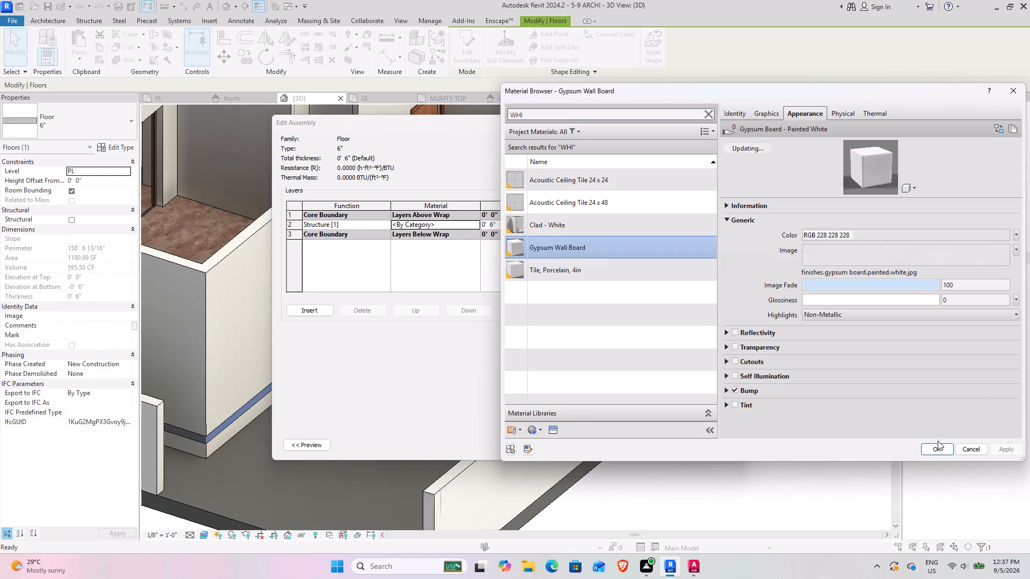
{"action": "left_click", "coordinate": [938, 446]}
{"action": "left_click", "coordinate": [605, 421]}
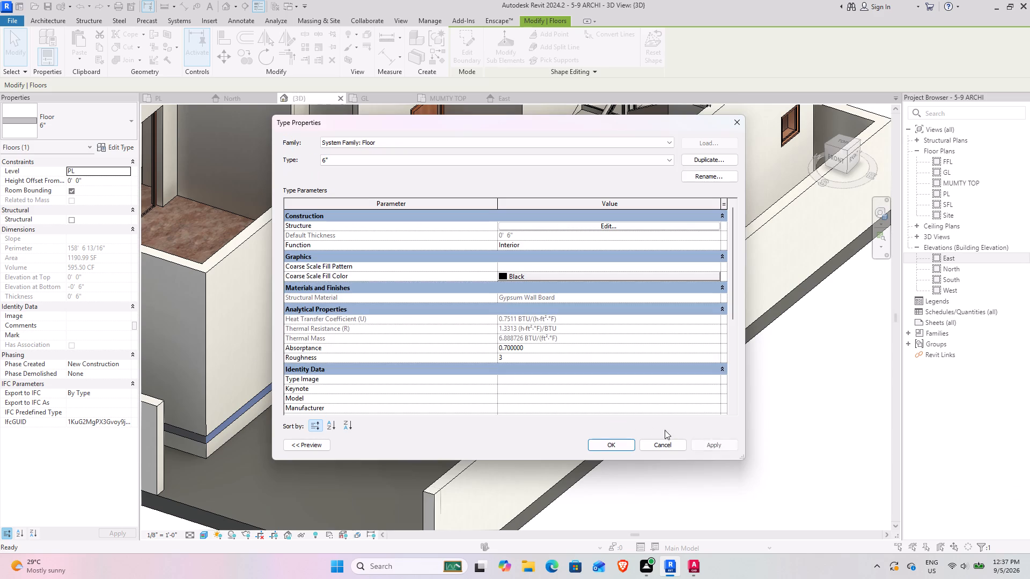
{"action": "left_click", "coordinate": [713, 443]}
{"action": "left_click", "coordinate": [603, 441]}
{"action": "left_click", "coordinate": [737, 498]}
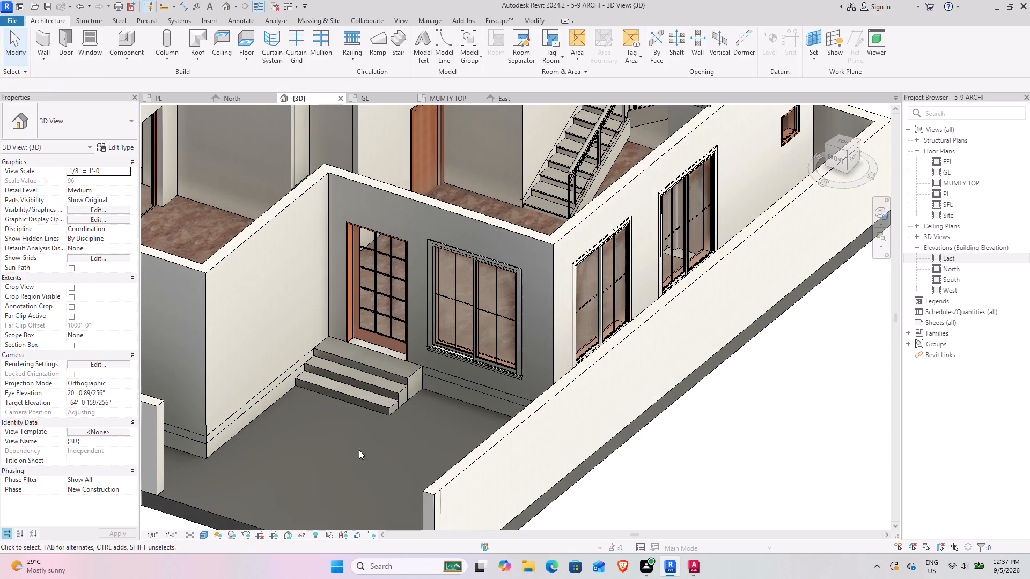
Examine the plinth floor's new finish in 3D around the entrance door, exterior walls, interior rooms and entrance steps.
{"action": "middle_click_drag", "start_coordinate": [349, 447], "coordinate": [341, 521], "text": "shift"}
{"action": "middle_click_drag", "start_coordinate": [547, 437], "coordinate": [636, 470], "text": "shift"}
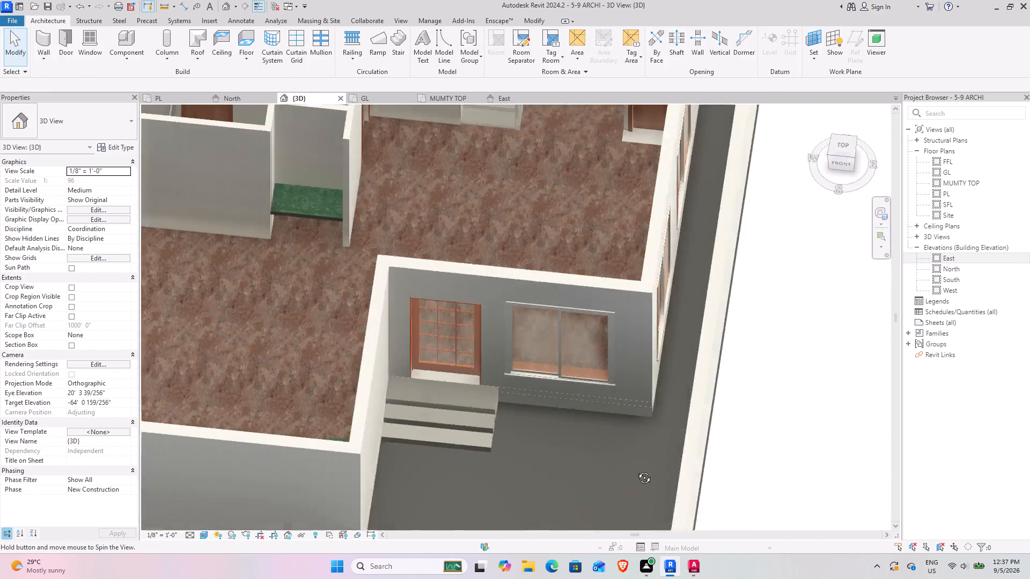
{"action": "middle_click_drag", "start_coordinate": [636, 470], "coordinate": [677, 464], "text": "shift"}
{"action": "middle_click_drag", "start_coordinate": [671, 350], "coordinate": [654, 541]}
{"action": "middle_click_drag", "start_coordinate": [582, 389], "coordinate": [618, 285], "text": "shift"}
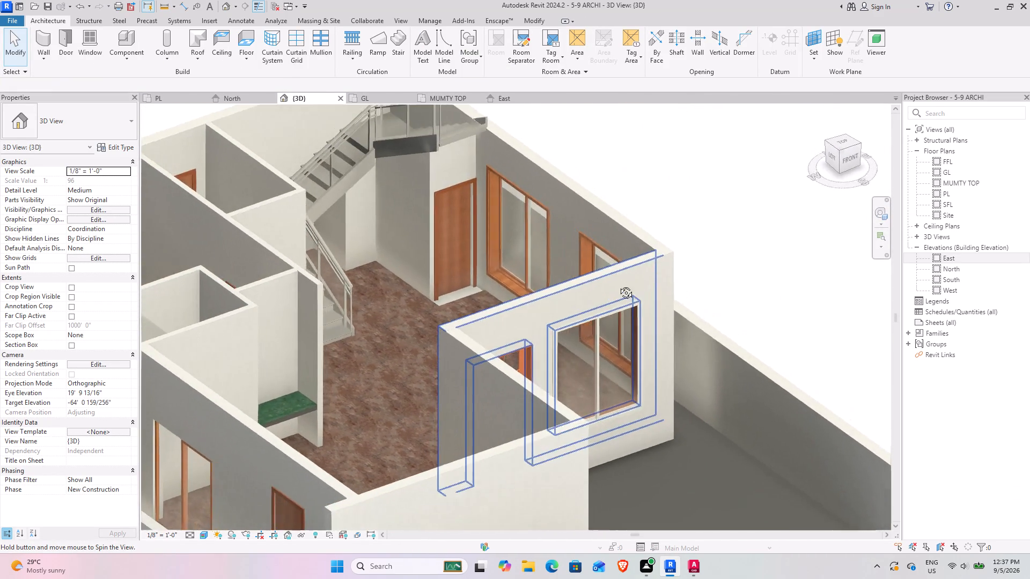
{"action": "middle_click_drag", "start_coordinate": [618, 285], "coordinate": [546, 404], "text": "shift"}
{"action": "scroll", "coordinate": [625, 255], "scroll_direction": "up", "scroll_amount": 3}
{"action": "middle_click_drag", "start_coordinate": [546, 349], "coordinate": [566, 342], "text": "shift"}
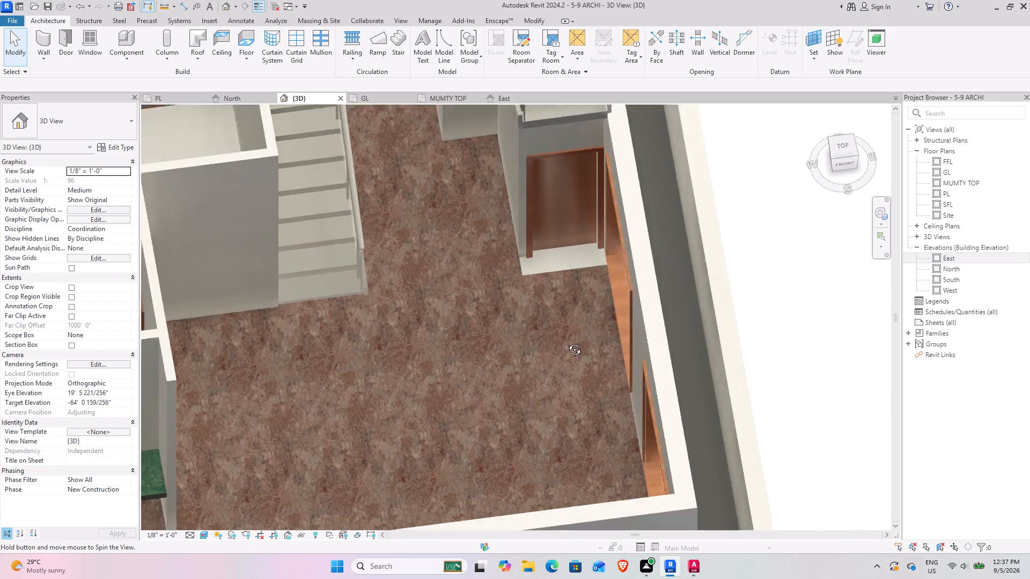
{"action": "middle_click_drag", "start_coordinate": [566, 342], "coordinate": [409, 329], "text": "shift"}
{"action": "scroll", "coordinate": [386, 374], "scroll_direction": "down", "scroll_amount": 8}
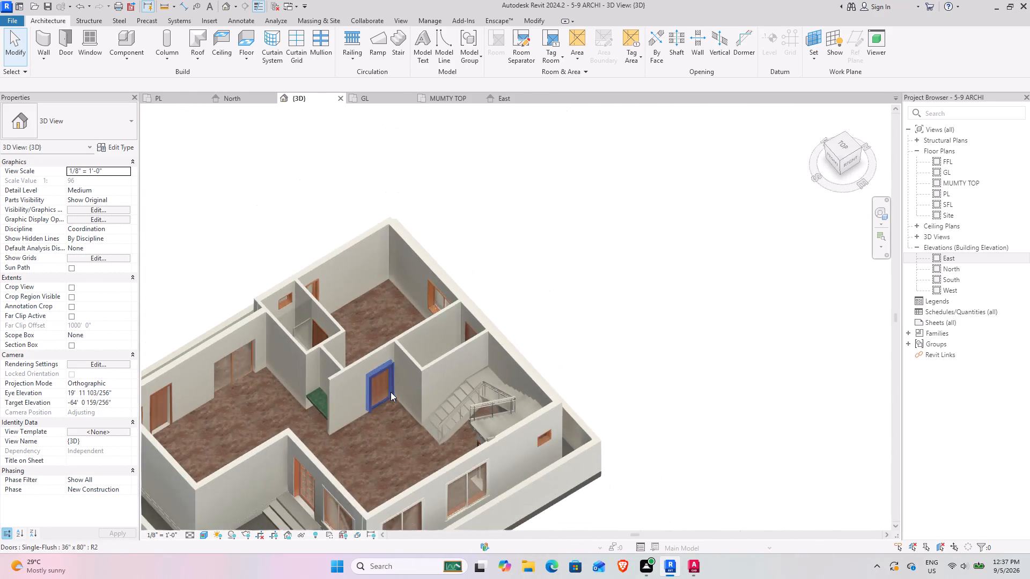
{"action": "middle_click_drag", "start_coordinate": [380, 394], "coordinate": [218, 433], "text": "shift"}
{"action": "middle_click_drag", "start_coordinate": [465, 453], "coordinate": [488, 445]}
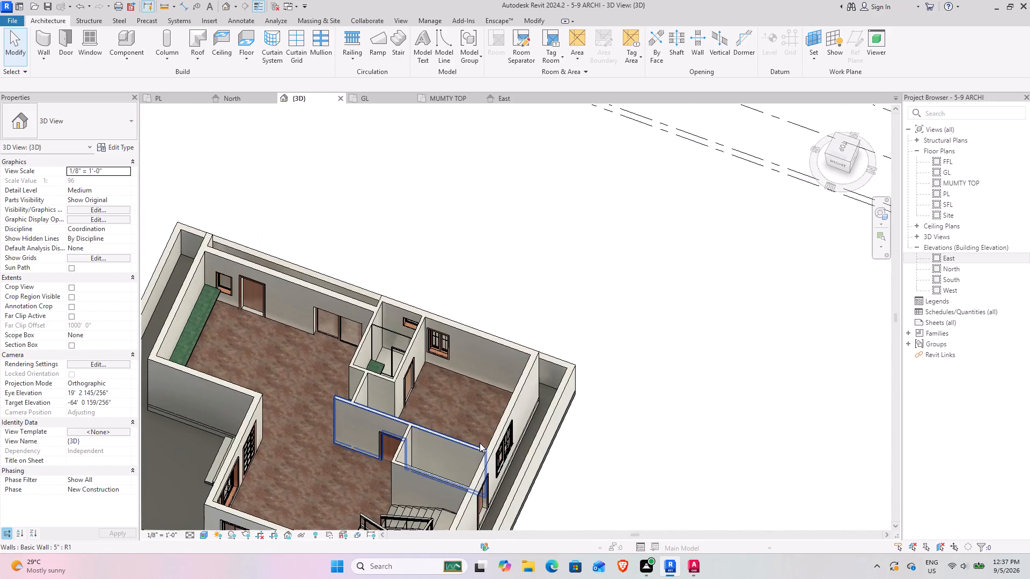
{"action": "middle_click_drag", "start_coordinate": [474, 441], "coordinate": [210, 403]}
{"action": "middle_click_drag", "start_coordinate": [303, 423], "coordinate": [371, 423], "text": "shift"}
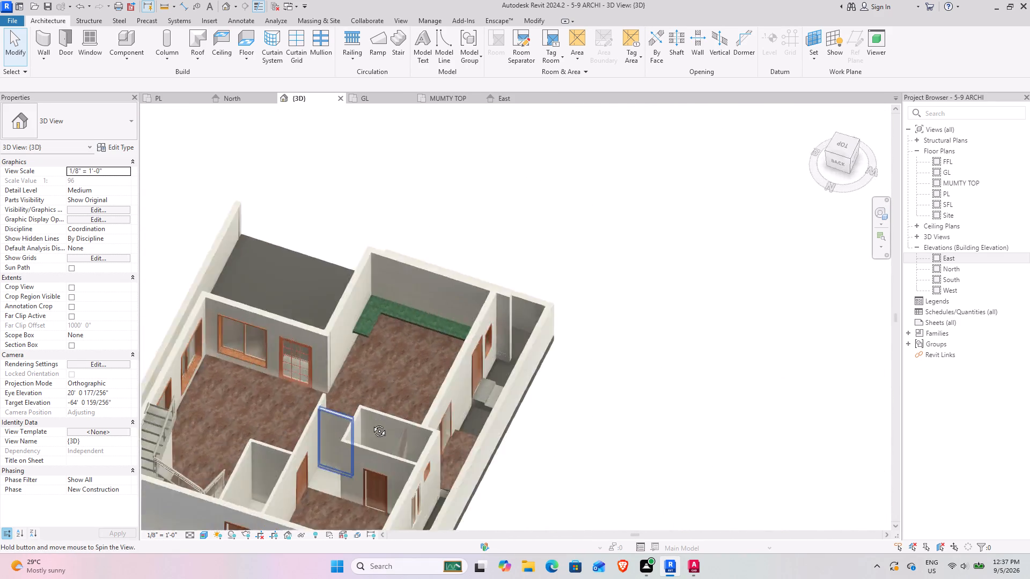
{"action": "middle_click_drag", "start_coordinate": [371, 423], "coordinate": [654, 395], "text": "shift"}
{"action": "middle_click_drag", "start_coordinate": [432, 437], "coordinate": [580, 408], "text": "shift"}
{"action": "scroll", "coordinate": [332, 514], "scroll_direction": "up", "scroll_amount": 5}
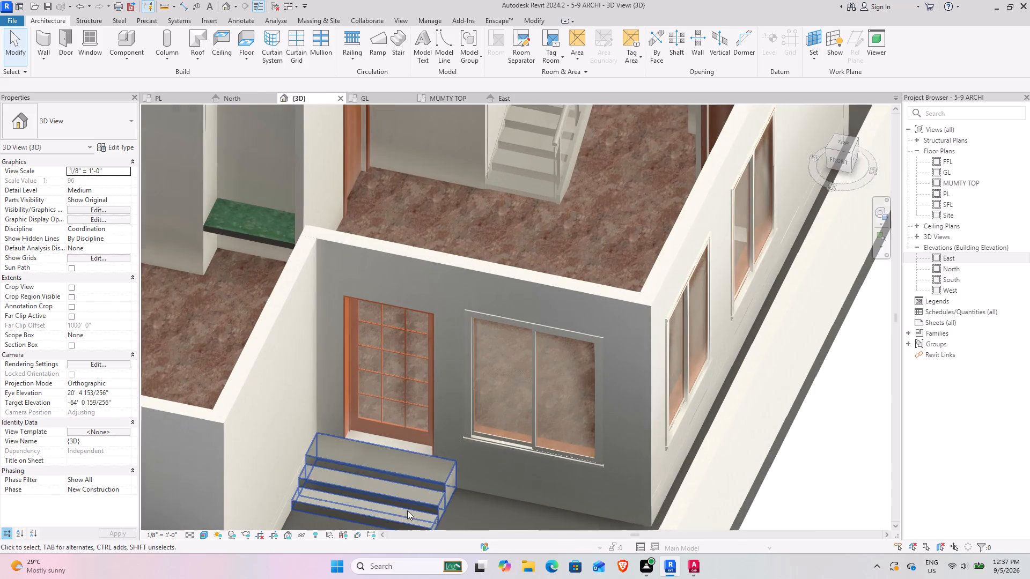
{"action": "scroll", "coordinate": [407, 510], "scroll_direction": "up", "scroll_amount": 3}
{"action": "middle_click_drag", "start_coordinate": [404, 495], "coordinate": [428, 373]}
{"action": "scroll", "coordinate": [500, 367], "scroll_direction": "up", "scroll_amount": 7}
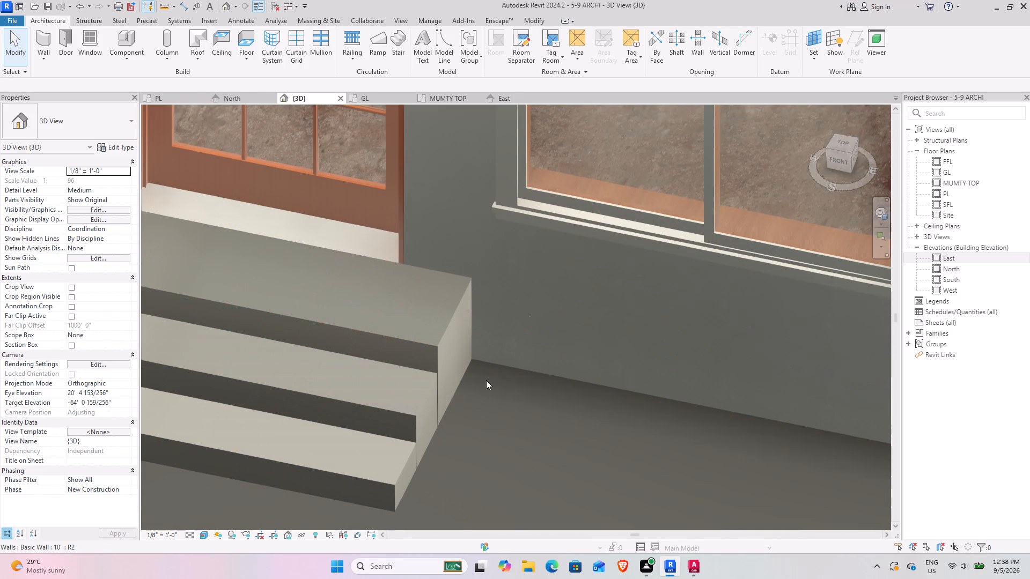
{"action": "middle_click_drag", "start_coordinate": [481, 377], "coordinate": [410, 292], "text": "shift"}
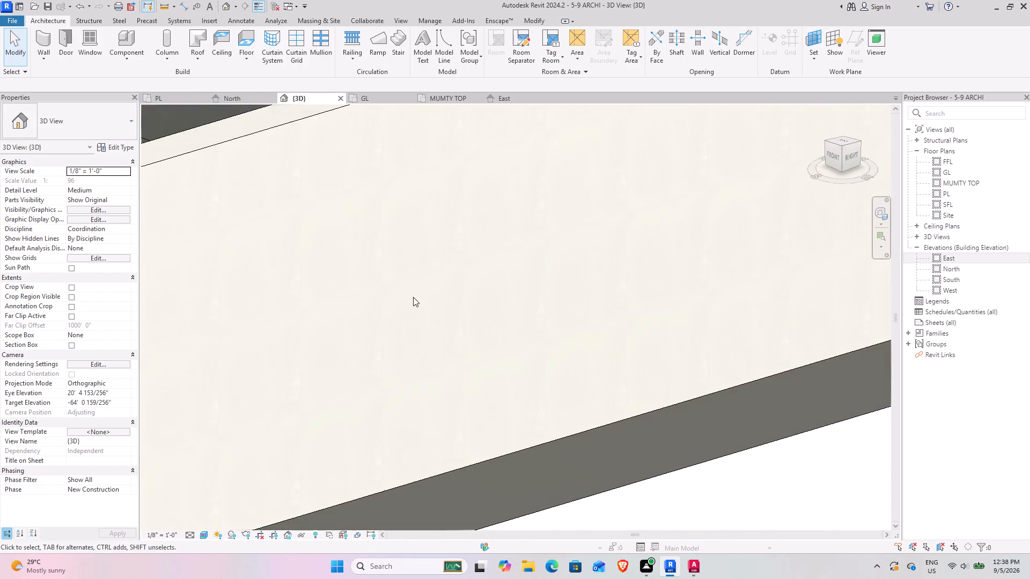
{"action": "middle_click_drag", "start_coordinate": [422, 317], "coordinate": [871, 538]}
{"action": "scroll", "coordinate": [363, 326], "scroll_direction": "down", "scroll_amount": 4}
{"action": "middle_click_drag", "start_coordinate": [401, 343], "coordinate": [391, 387], "text": "shift"}
{"action": "middle_click_drag", "start_coordinate": [397, 424], "coordinate": [506, 318]}
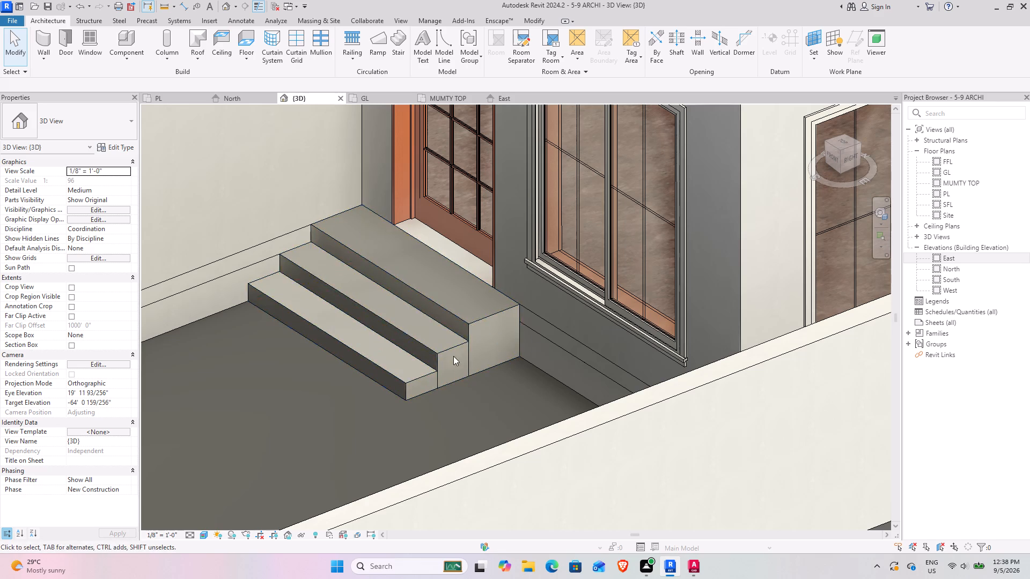
Open the entrance steps model for in-place editing.
{"action": "left_click", "coordinate": [490, 313]}
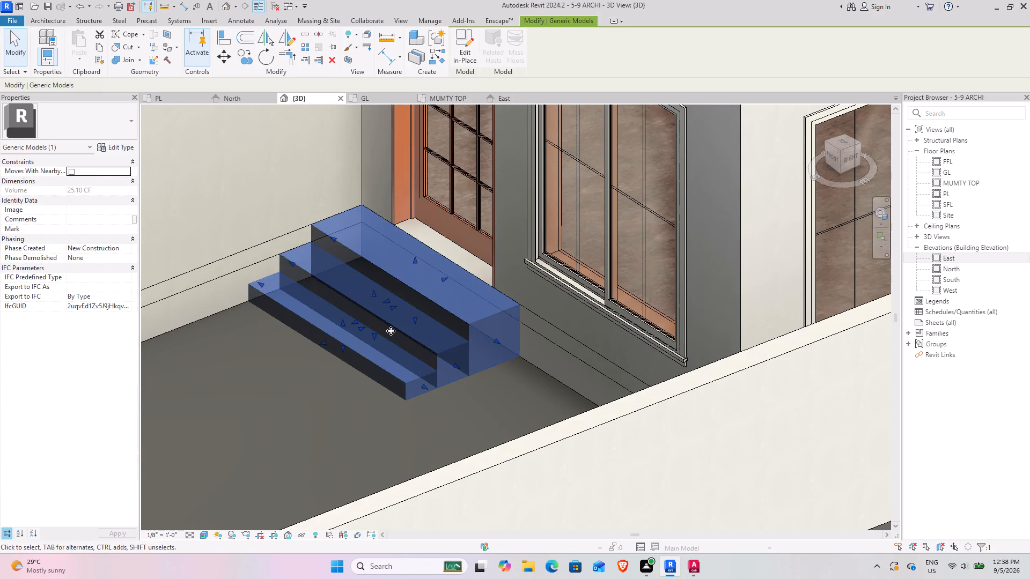
{"action": "scroll", "coordinate": [244, 362], "scroll_direction": "down", "scroll_amount": 4}
{"action": "middle_click_drag", "start_coordinate": [362, 377], "coordinate": [529, 377]}
{"action": "scroll", "coordinate": [566, 316], "scroll_direction": "up", "scroll_amount": 2}
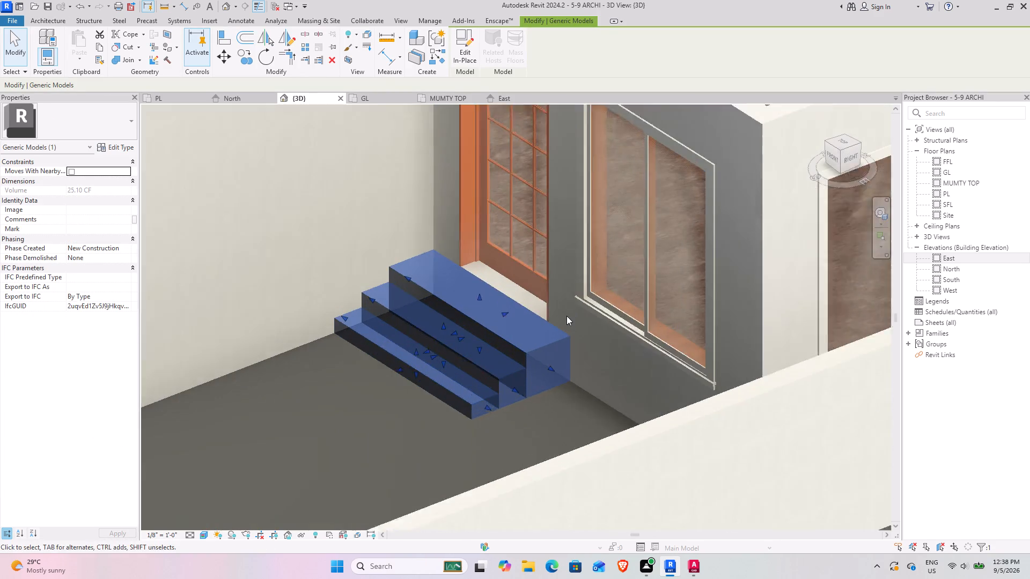
{"action": "scroll", "coordinate": [566, 316], "scroll_direction": "up", "scroll_amount": 5}
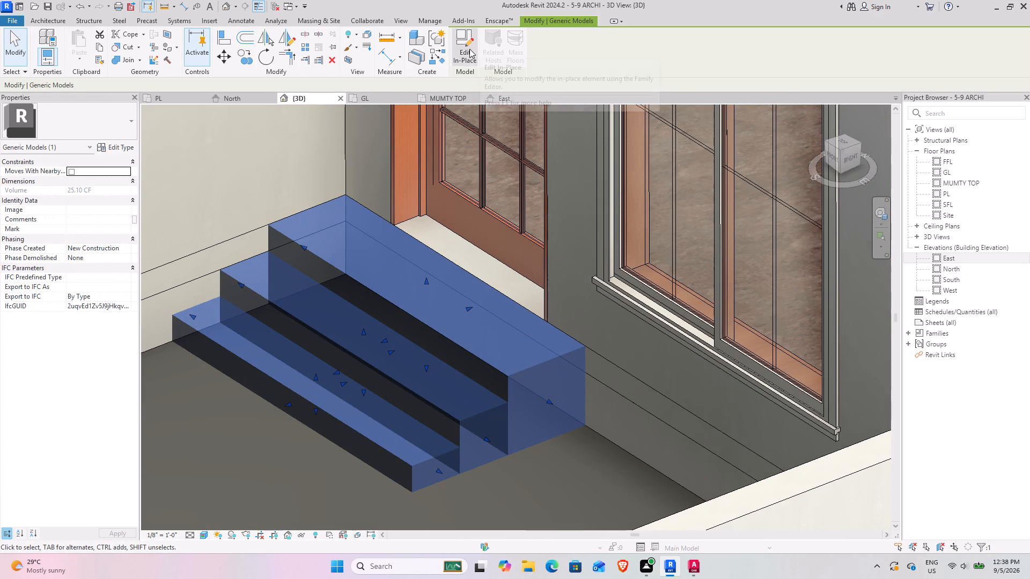
{"action": "left_click", "coordinate": [467, 49]}
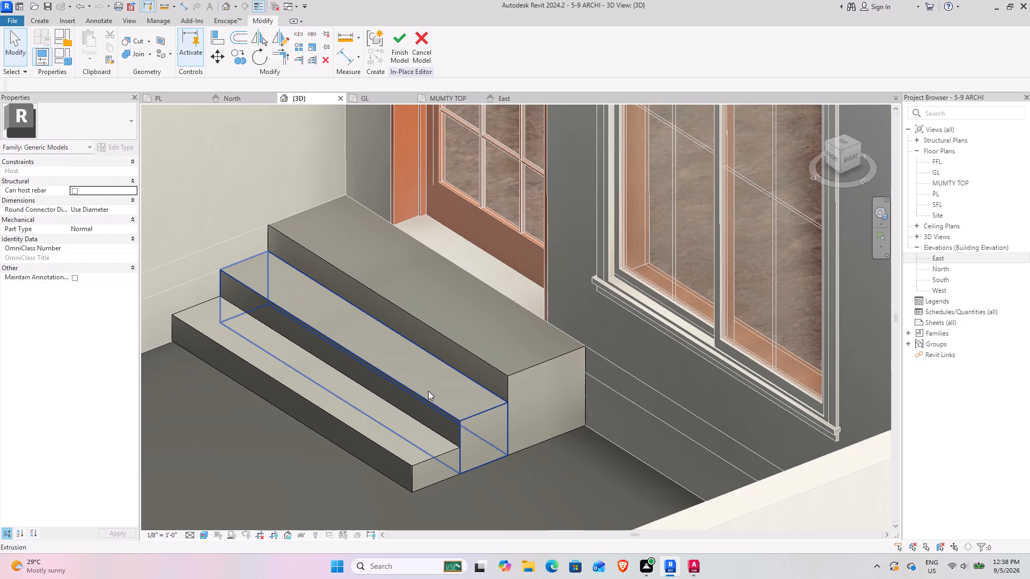
Set the extrusion end of the top entrance step to 1'-5".
{"action": "middle_click_drag", "start_coordinate": [385, 400], "coordinate": [341, 344], "text": "shift"}
{"action": "middle_click_drag", "start_coordinate": [365, 256], "coordinate": [409, 348]}
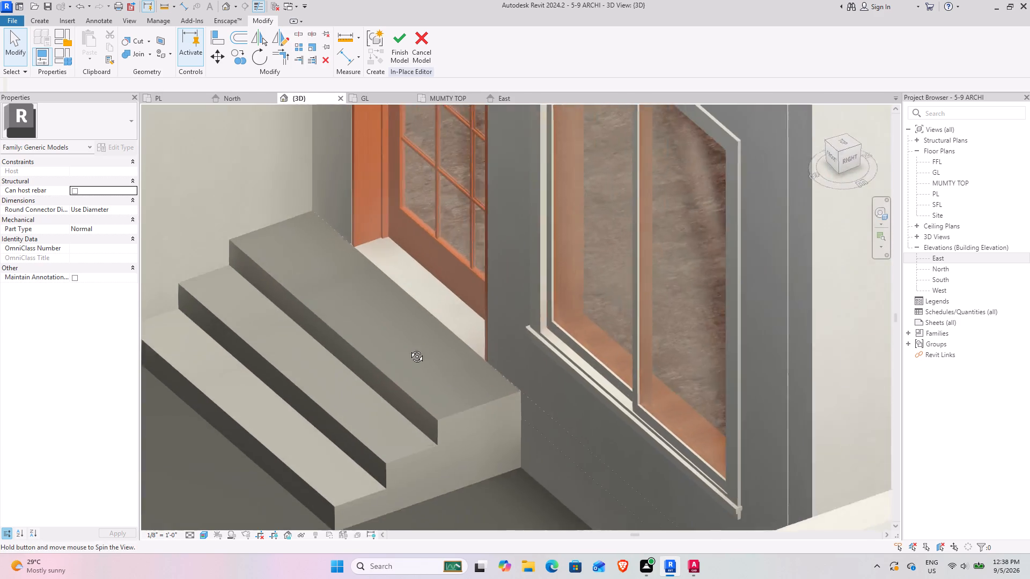
{"action": "middle_click_drag", "start_coordinate": [409, 348], "coordinate": [413, 358]}
{"action": "middle_click_drag", "start_coordinate": [386, 347], "coordinate": [455, 212]}
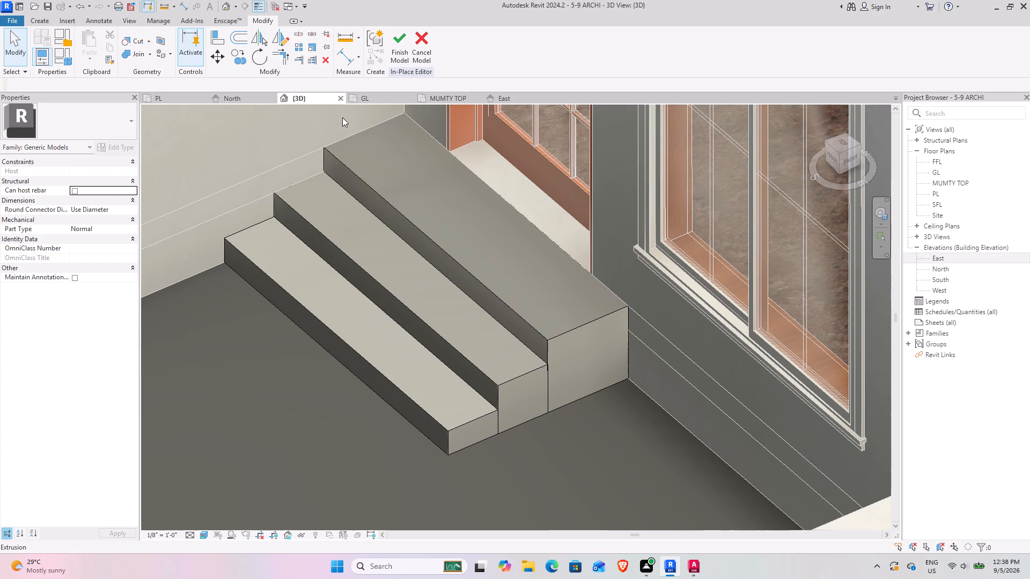
{"action": "middle_click_drag", "start_coordinate": [479, 306], "coordinate": [516, 270], "text": "shift"}
{"action": "middle_click_drag", "start_coordinate": [512, 265], "coordinate": [378, 360]}
{"action": "scroll", "coordinate": [561, 308], "scroll_direction": "up", "scroll_amount": 3}
{"action": "middle_click_drag", "start_coordinate": [669, 351], "coordinate": [610, 357]}
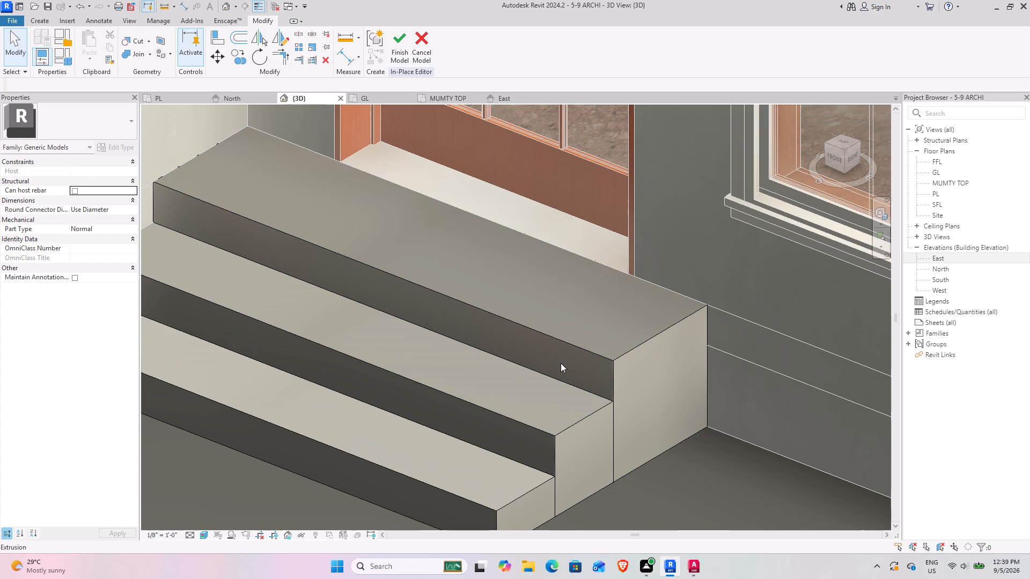
{"action": "left_click", "coordinate": [600, 359]}
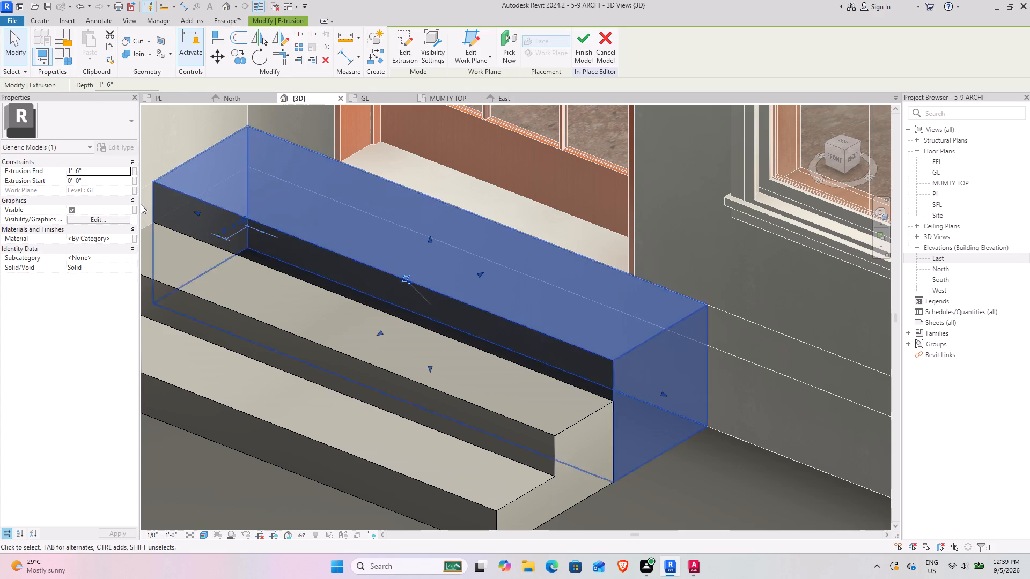
{"action": "left_click", "coordinate": [90, 169]}
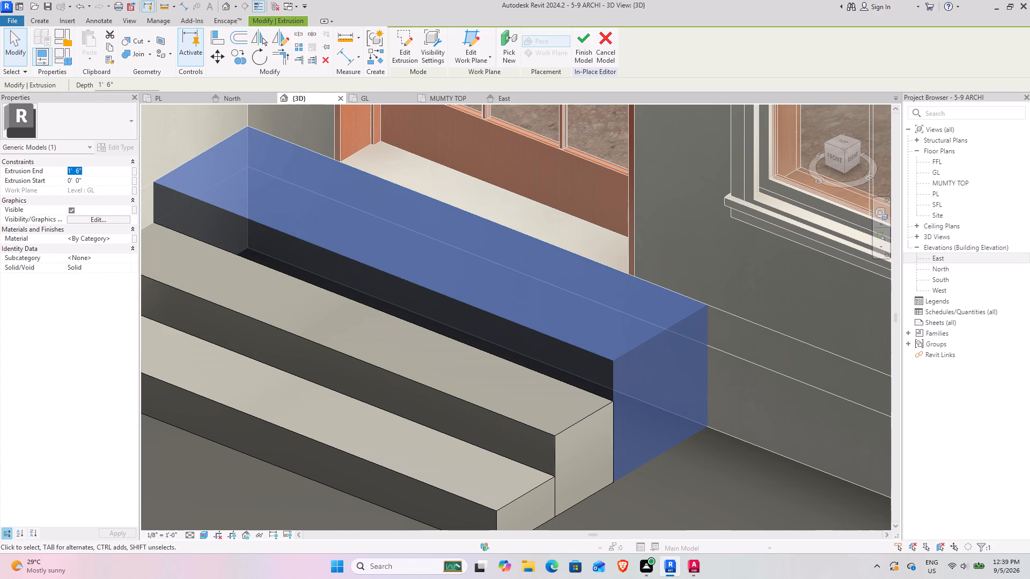
{"action": "type", "text": "1'"}
{"action": "key", "text": "5"}
{"action": "key", "text": "shift+quotedbl"}
{"action": "key", "text": "Return"}
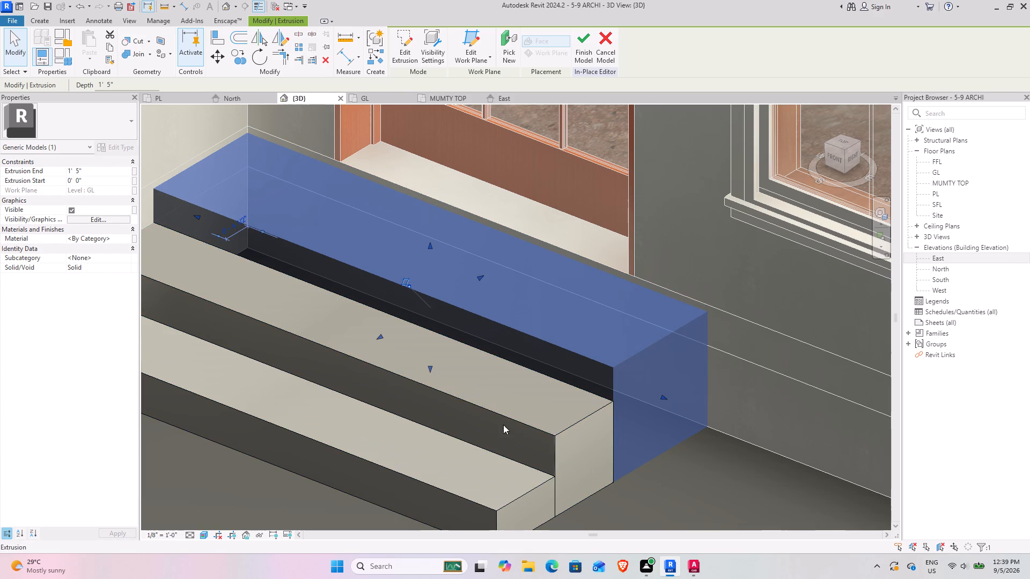
Set the extrusion end of the middle entrance step to 11".
{"action": "left_click", "coordinate": [511, 420]}
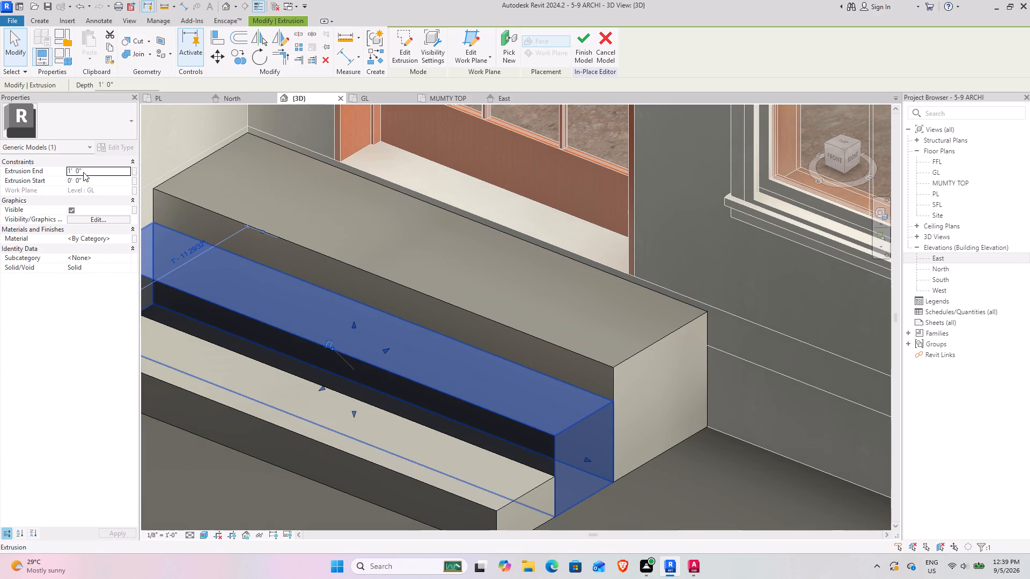
{"action": "left_click", "coordinate": [83, 172]}
{"action": "left_click_drag", "start_coordinate": [95, 170], "coordinate": [16, 170]}
{"action": "type", "text": "11"}
{"action": "key", "text": "shift+quotedbl"}
{"action": "key", "text": "Return"}
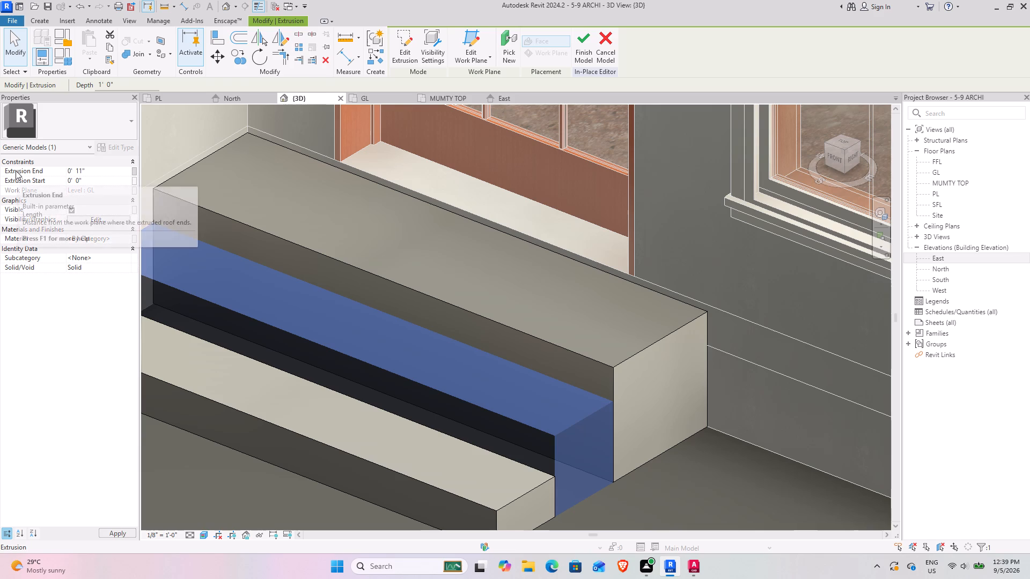
Set the extrusion end of the bottom entrance step to 5".
{"action": "left_click", "coordinate": [257, 422]}
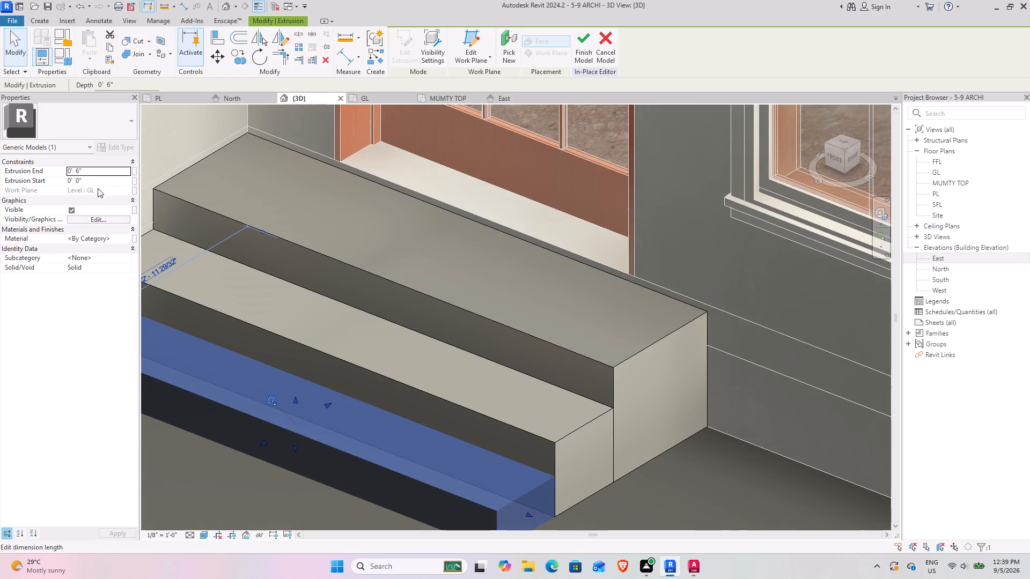
{"action": "left_click", "coordinate": [94, 169]}
{"action": "type", "text": "5\""}
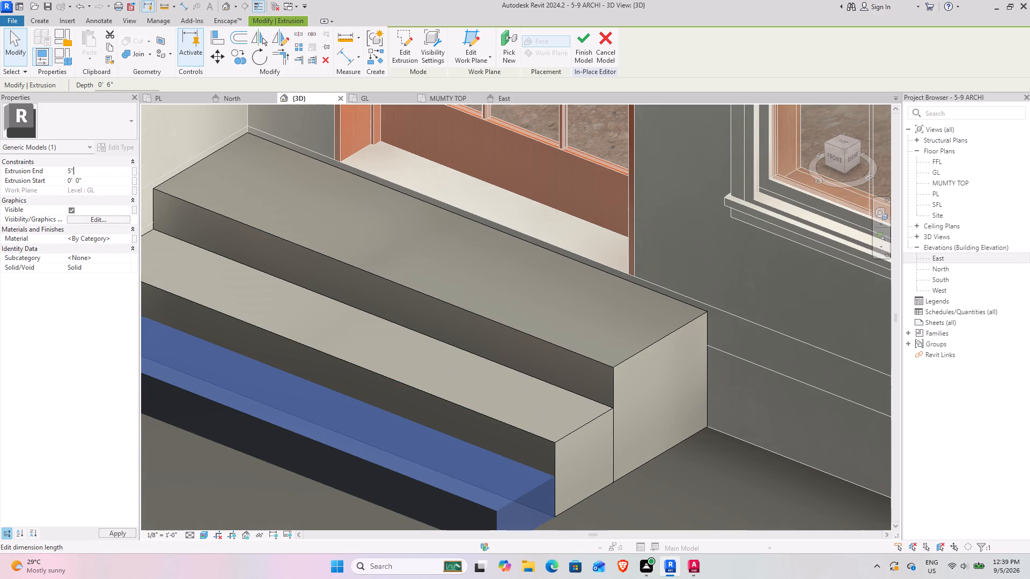
{"action": "key", "text": "Return"}
{"action": "left_click", "coordinate": [675, 435]}
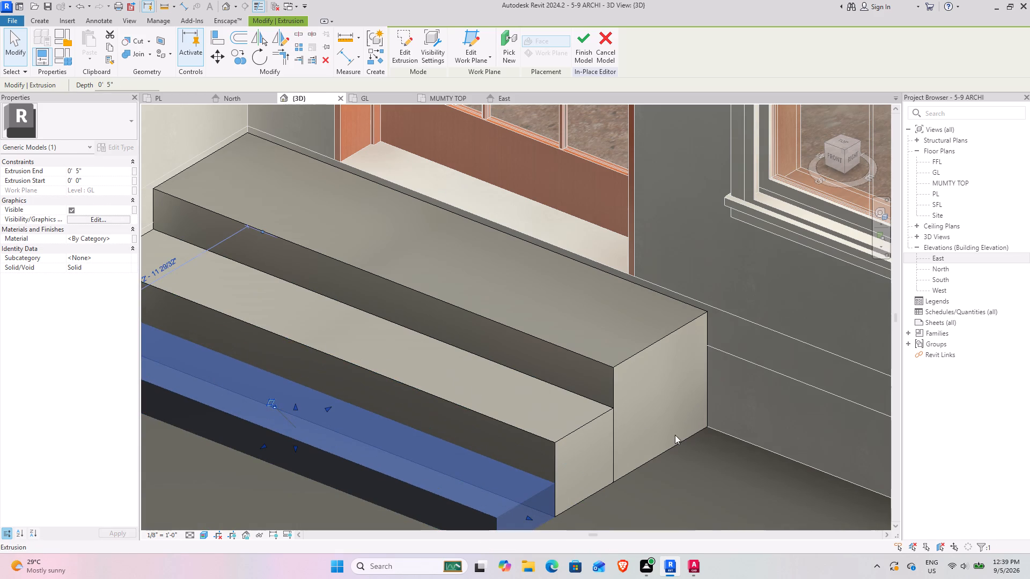
Join the bottom step to the middle step and the middle step to the top step into continuous geometry.
{"action": "scroll", "coordinate": [494, 375], "scroll_direction": "down", "scroll_amount": 4}
{"action": "middle_click_drag", "start_coordinate": [477, 372], "coordinate": [480, 285]}
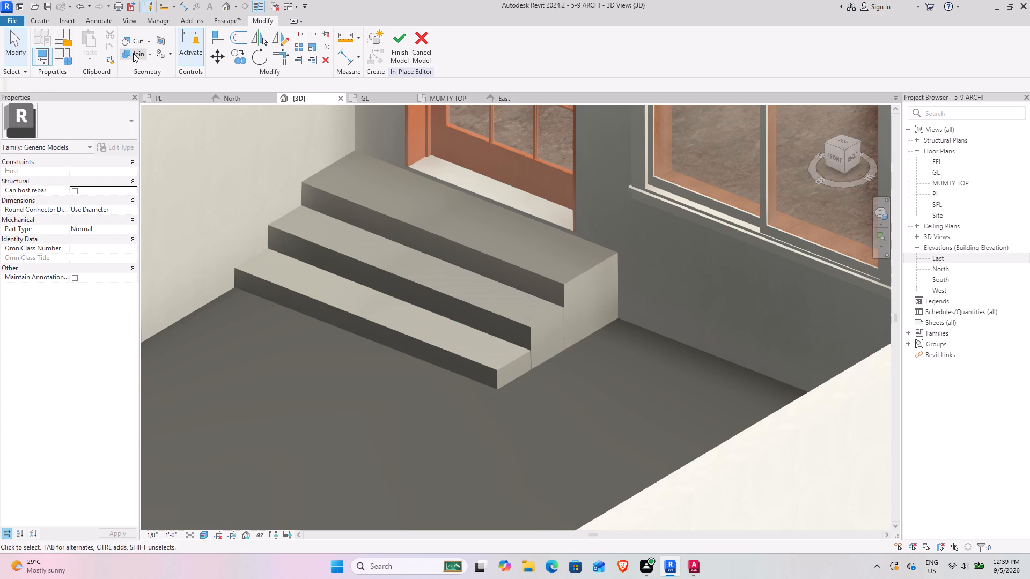
{"action": "left_click", "coordinate": [133, 53]}
{"action": "left_click", "coordinate": [504, 371]}
{"action": "left_click", "coordinate": [531, 321]}
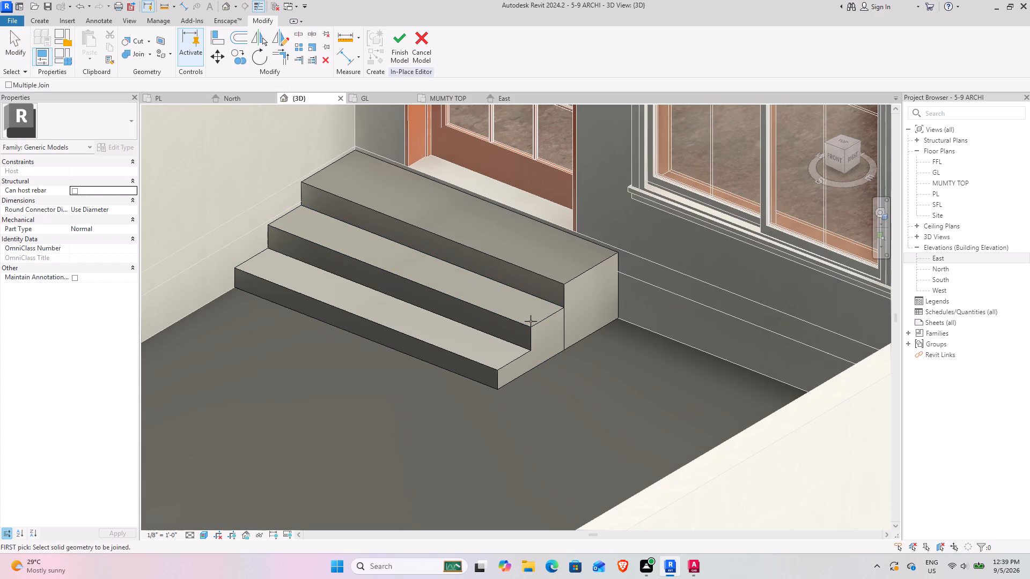
{"action": "left_click", "coordinate": [545, 322]}
{"action": "left_click", "coordinate": [563, 282]}
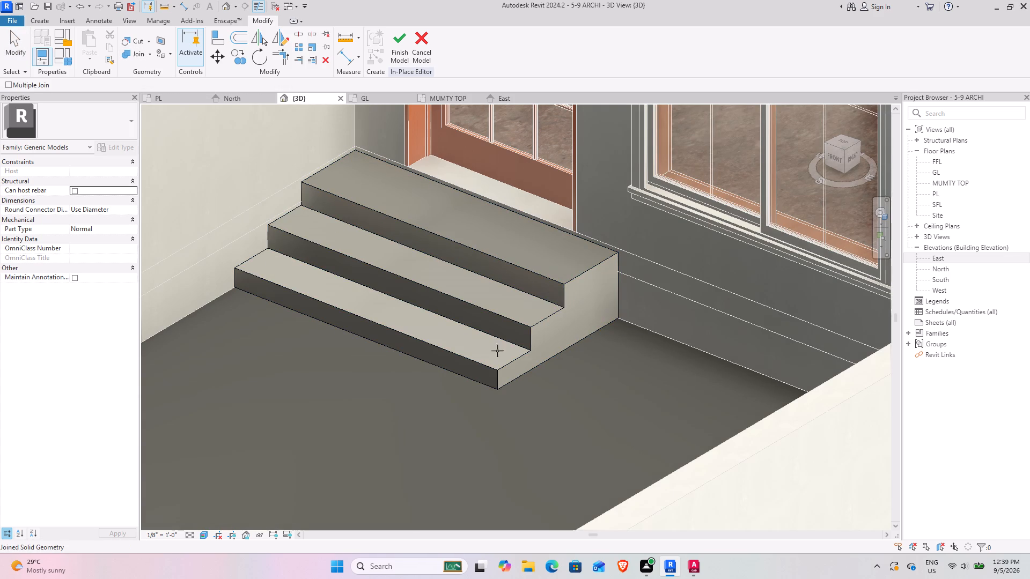
{"action": "key", "text": "Escape"}
{"action": "key", "text": "Escape"}
{"action": "left_click", "coordinate": [540, 324]}
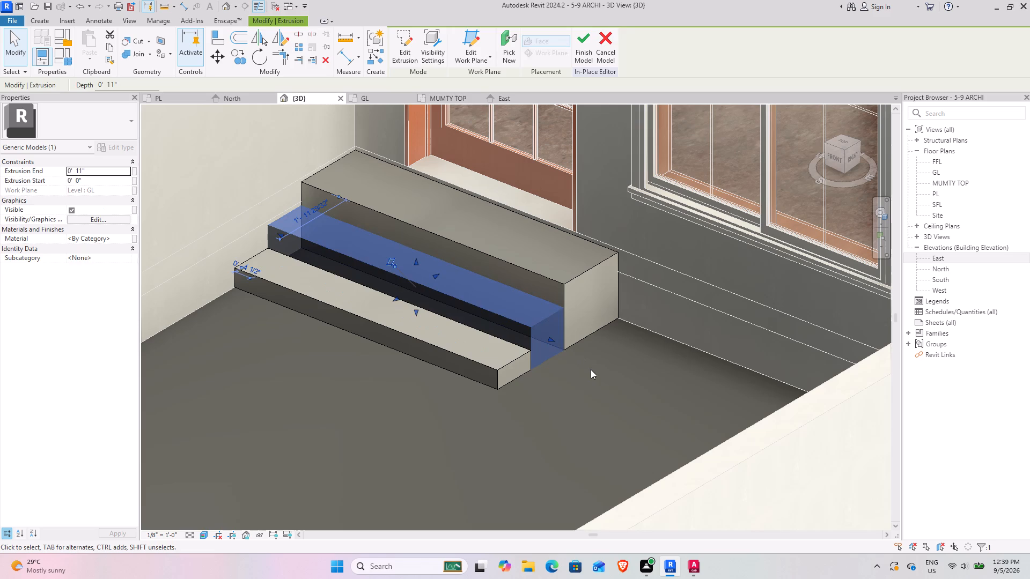
{"action": "key", "text": "Escape"}
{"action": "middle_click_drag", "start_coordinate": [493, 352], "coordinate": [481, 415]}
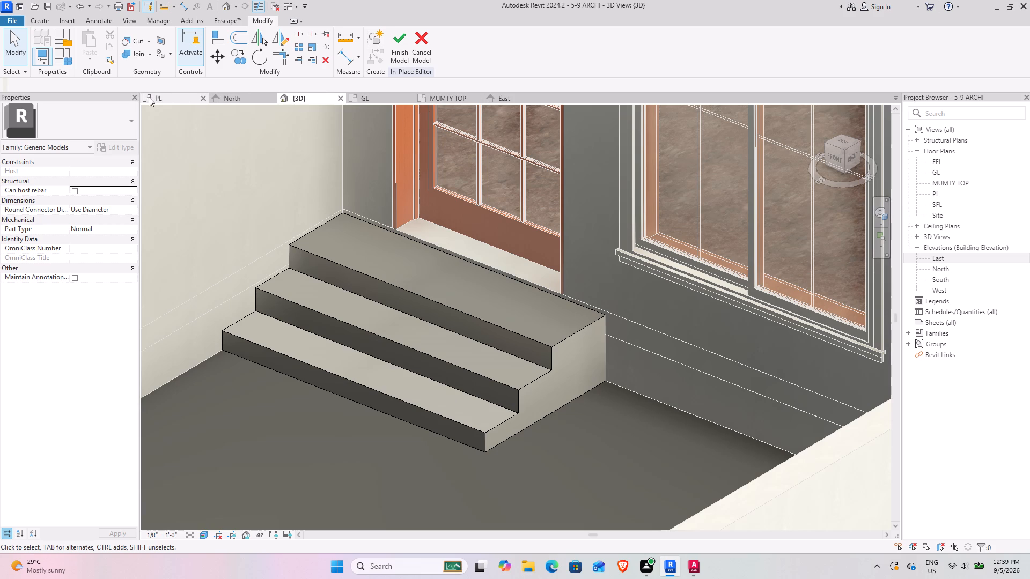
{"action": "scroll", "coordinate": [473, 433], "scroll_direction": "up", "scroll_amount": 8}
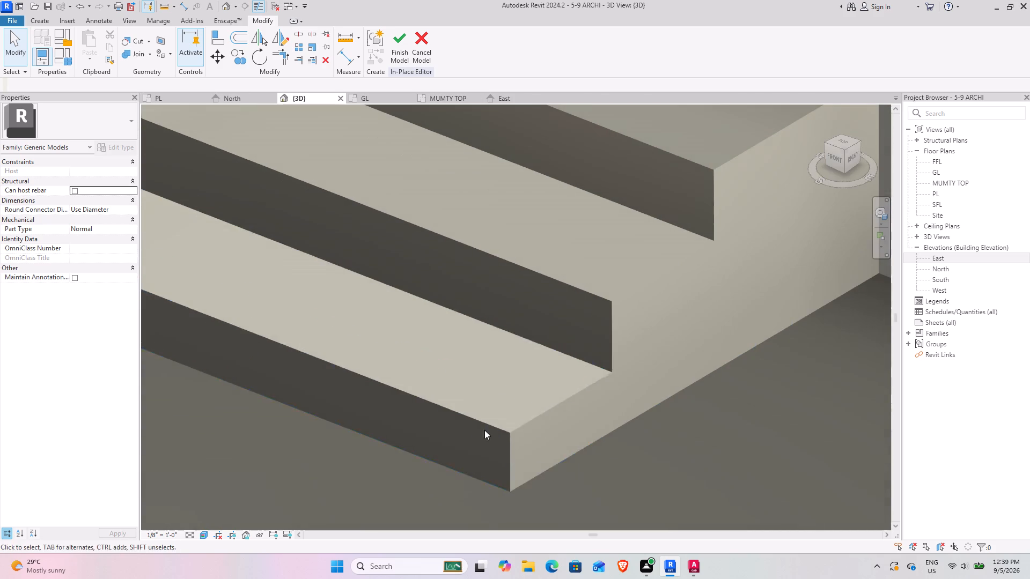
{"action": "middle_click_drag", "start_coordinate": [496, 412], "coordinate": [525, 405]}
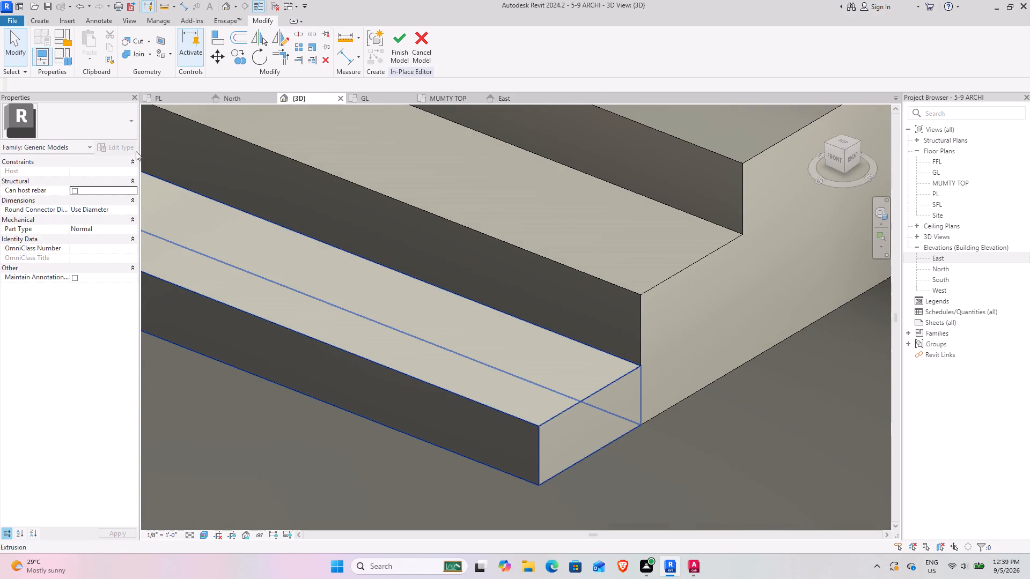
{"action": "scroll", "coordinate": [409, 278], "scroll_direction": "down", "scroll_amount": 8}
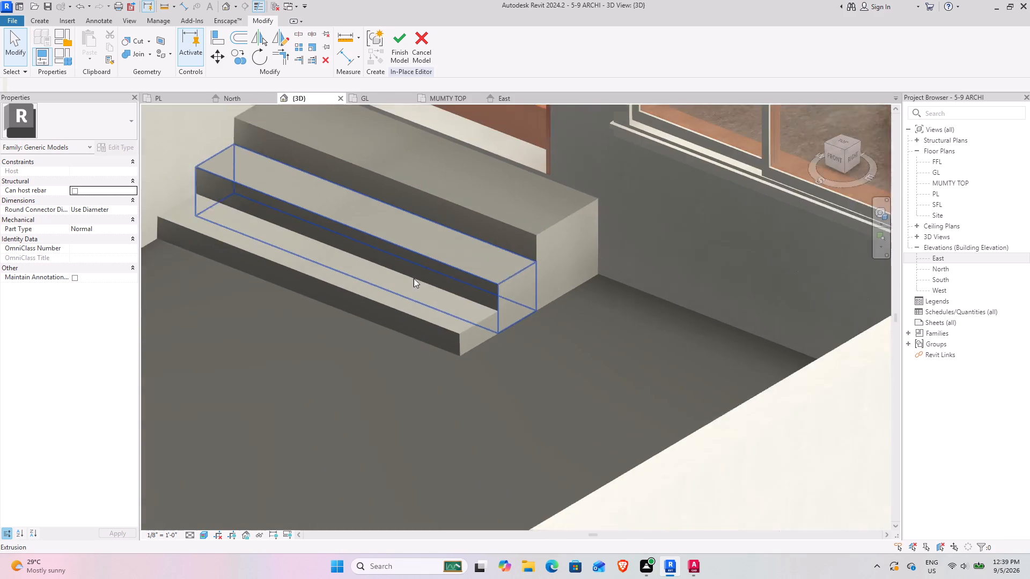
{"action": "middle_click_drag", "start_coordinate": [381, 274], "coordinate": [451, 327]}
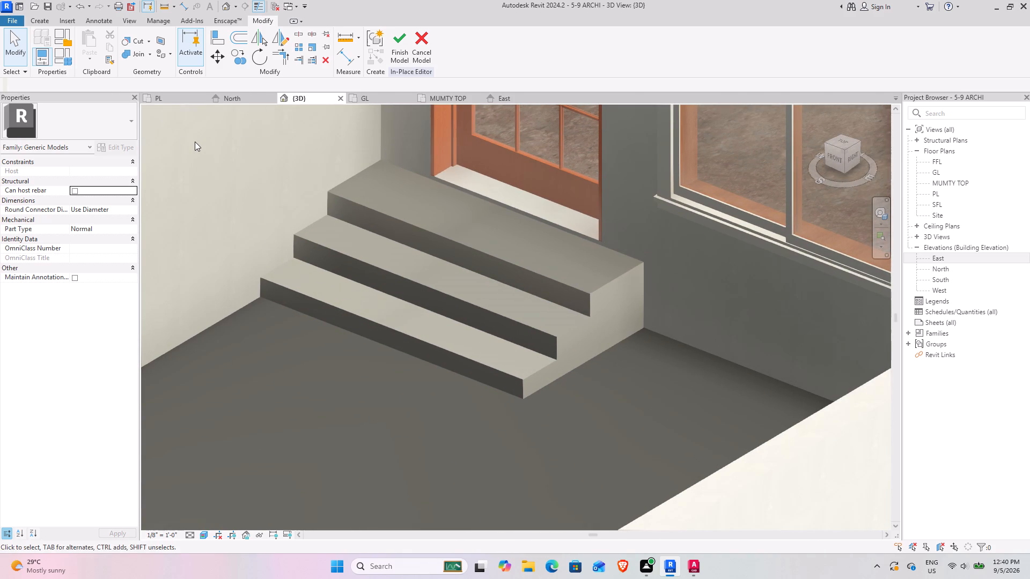
Start a new extrusion and sketch a rectangle about 6'-4 3/4" by 1'-0" over the bottom step in the PL floor plan.
{"action": "left_click", "coordinate": [43, 24]}
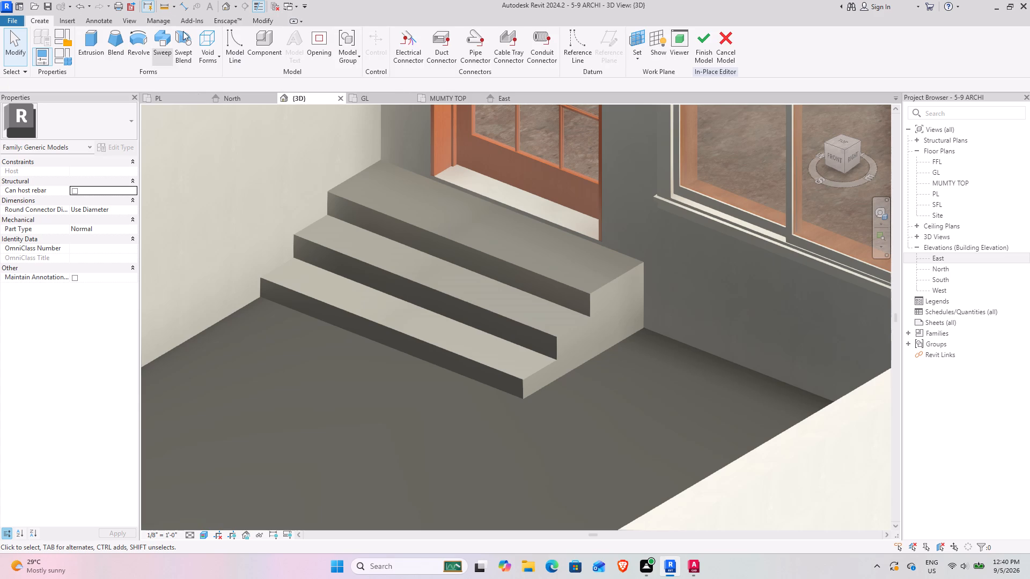
{"action": "left_click", "coordinate": [94, 40]}
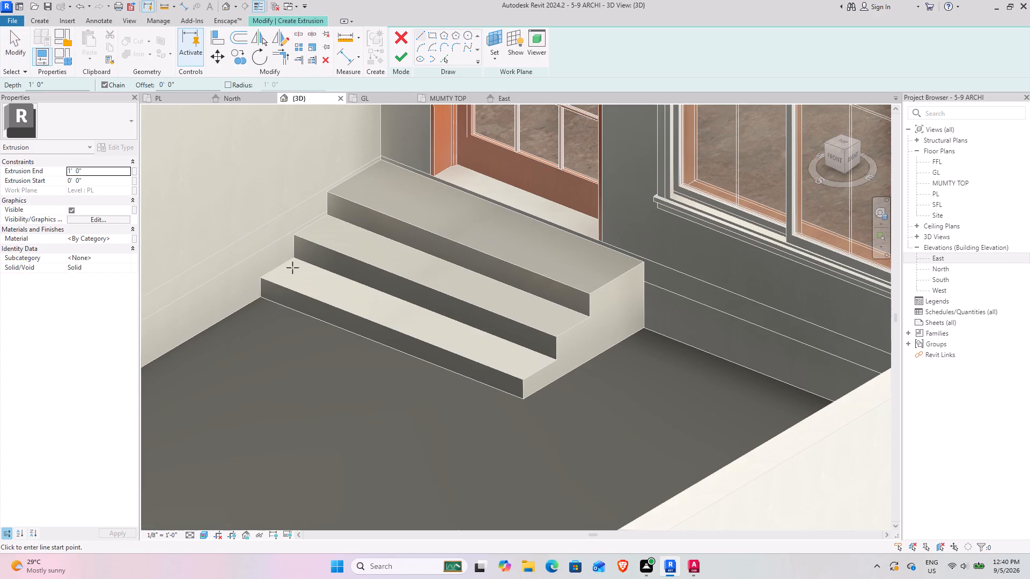
{"action": "left_click", "coordinate": [152, 102]}
{"action": "middle_click_drag", "start_coordinate": [343, 456], "coordinate": [312, 331]}
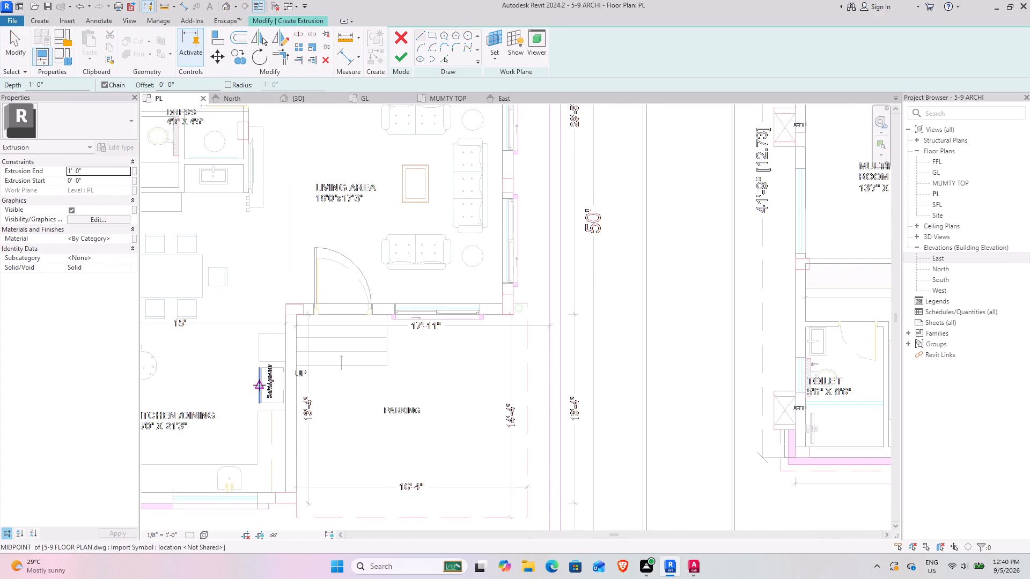
{"action": "scroll", "coordinate": [301, 346], "scroll_direction": "up", "scroll_amount": 3}
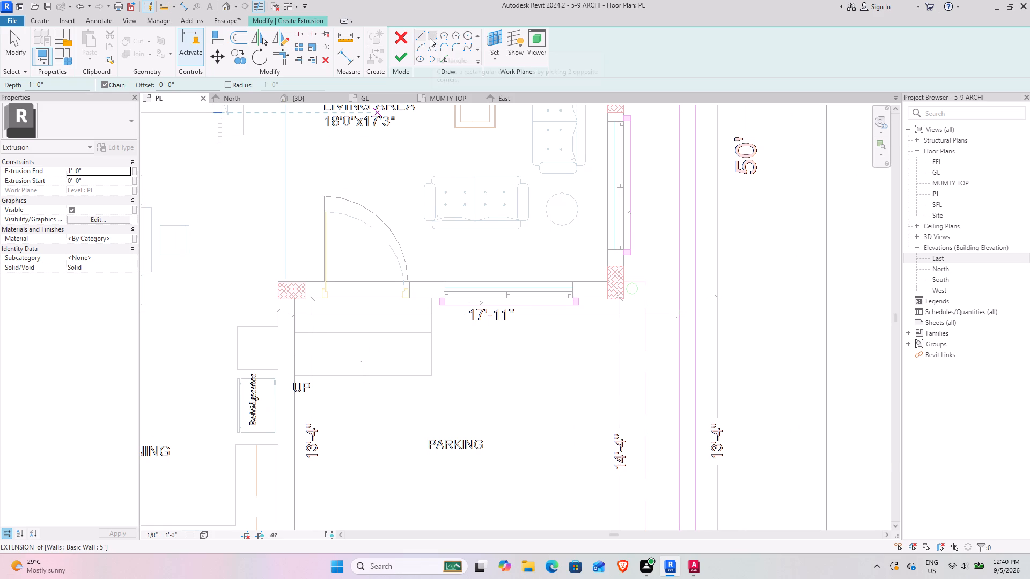
{"action": "left_click", "coordinate": [430, 38]}
{"action": "scroll", "coordinate": [291, 359], "scroll_direction": "up", "scroll_amount": 8}
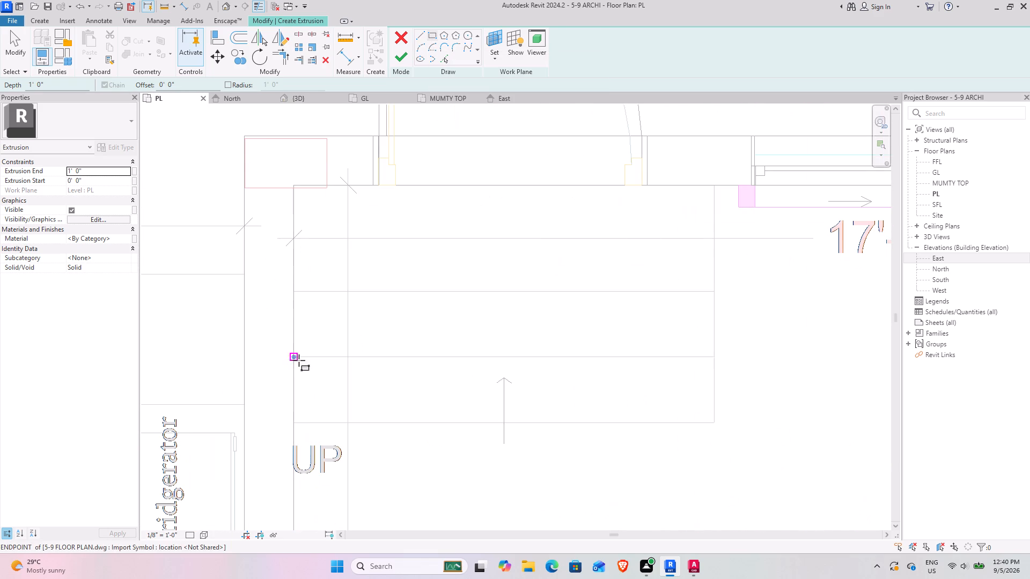
{"action": "left_click", "coordinate": [297, 357]}
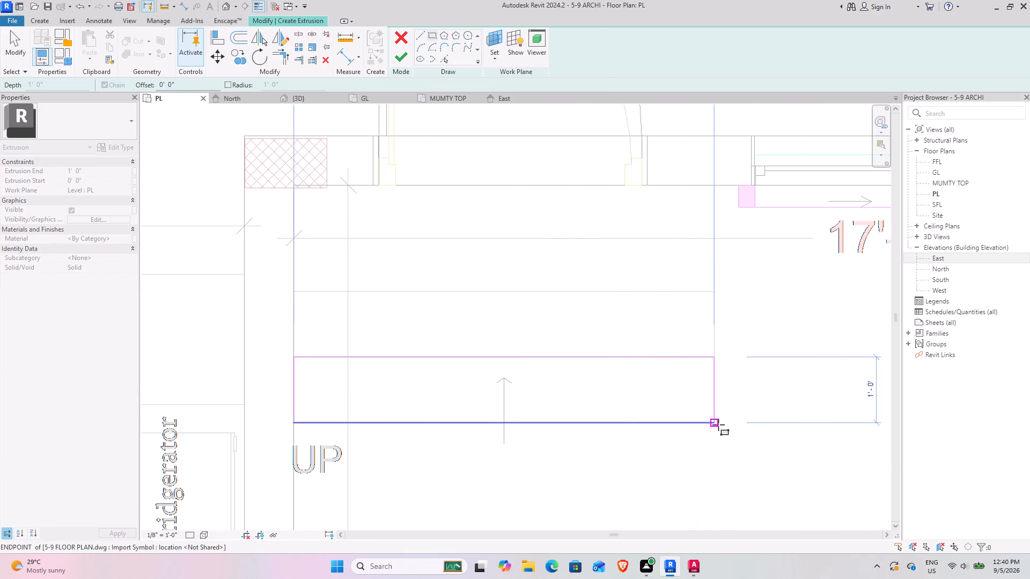
{"action": "left_click", "coordinate": [713, 424]}
{"action": "middle_click_drag", "start_coordinate": [661, 407], "coordinate": [512, 405]}
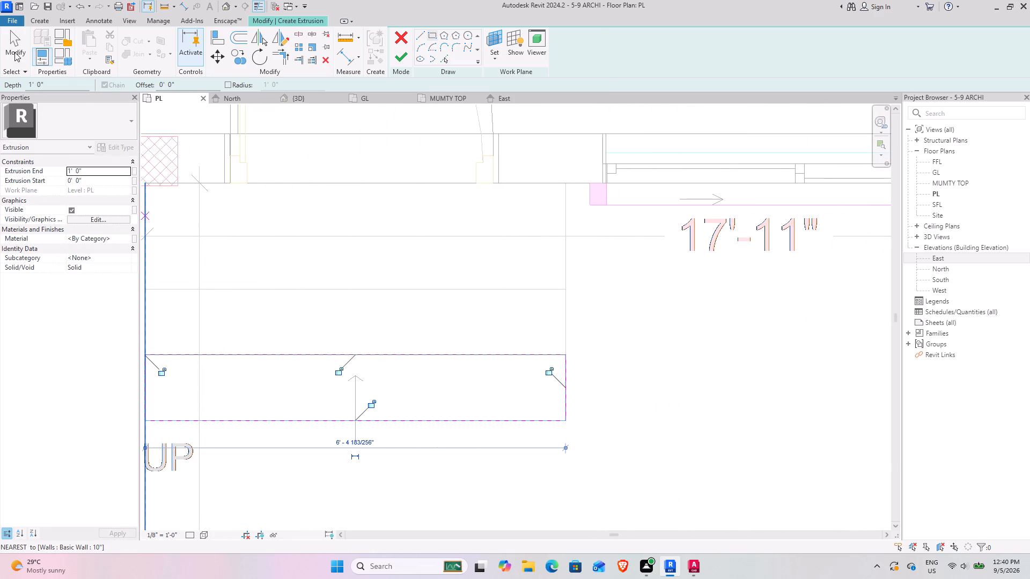
{"action": "left_click", "coordinate": [11, 50]}
Move the rectangle's front line and its open-end line, away from the kitchen wall, outward by 1" each.
{"action": "left_click", "coordinate": [520, 420]}
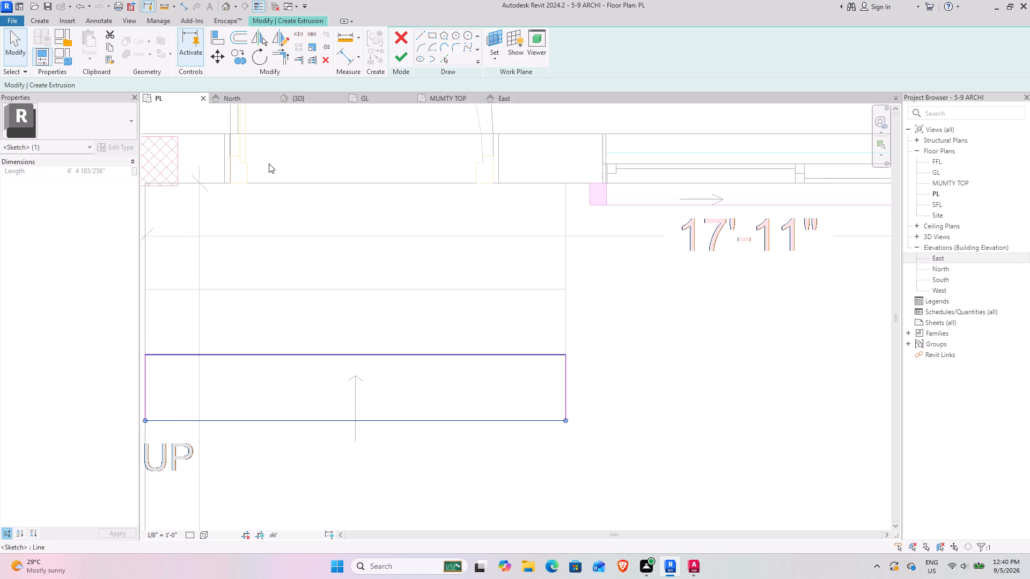
{"action": "left_click", "coordinate": [218, 65]}
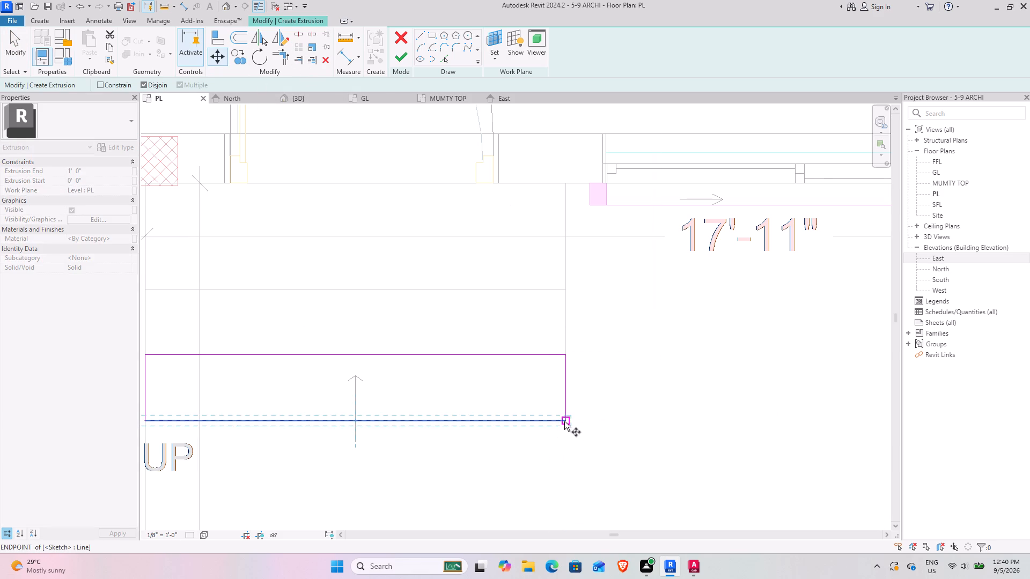
{"action": "left_click", "coordinate": [564, 420]}
{"action": "type", "text": "1\""}
{"action": "key", "text": "Return"}
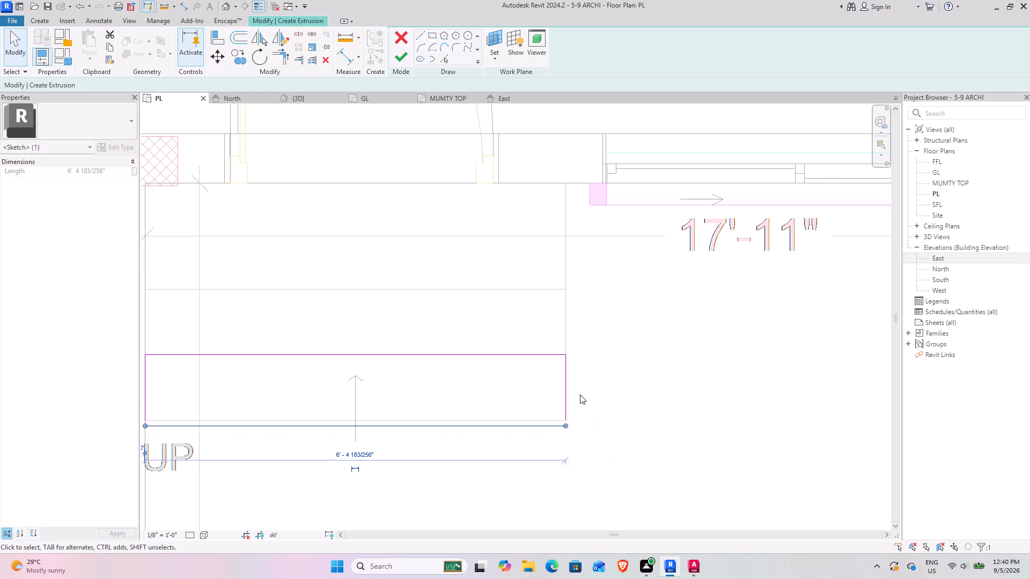
{"action": "left_click", "coordinate": [563, 392]}
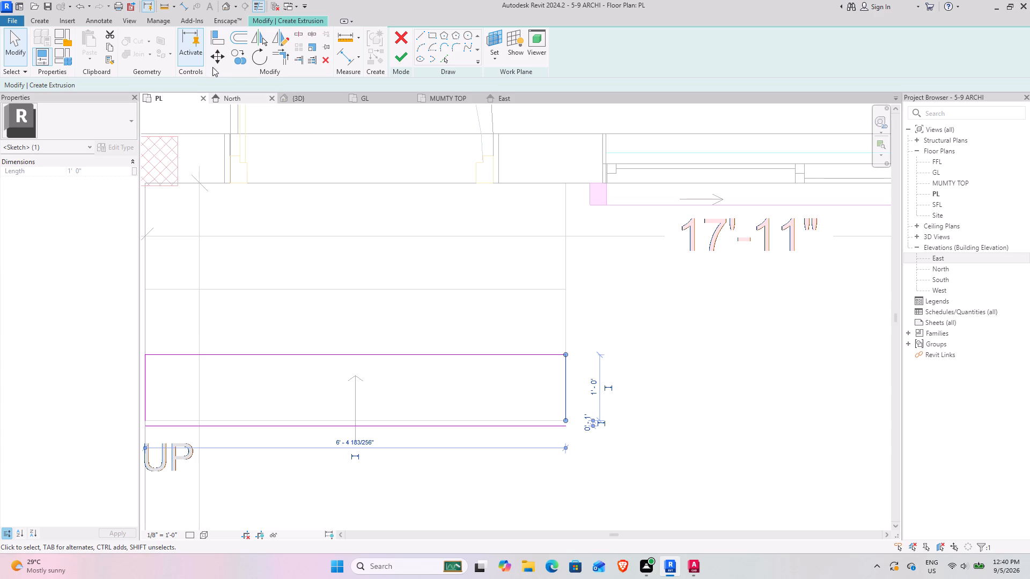
{"action": "left_click", "coordinate": [214, 59]}
{"action": "left_click", "coordinate": [564, 419]}
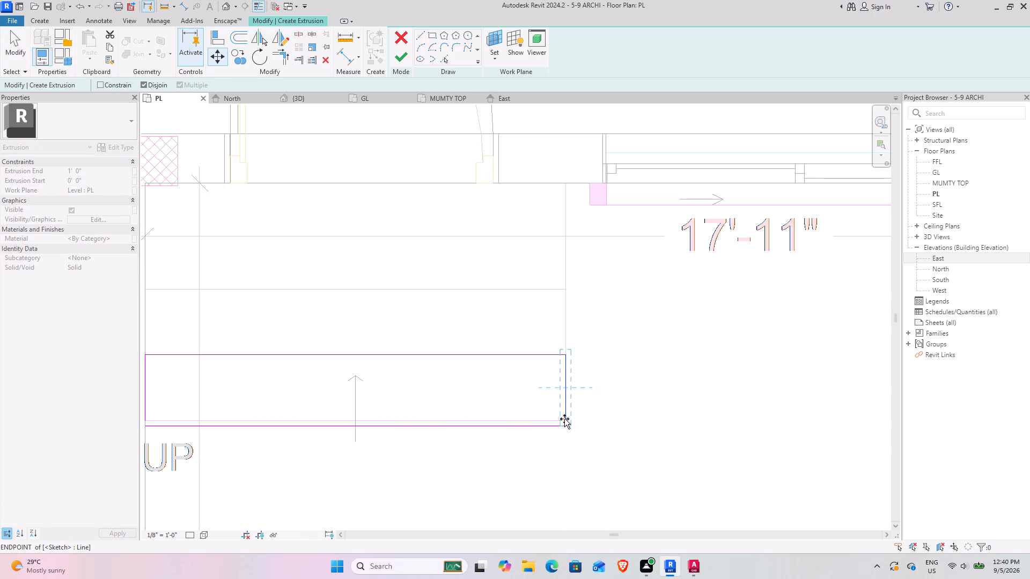
{"action": "type", "text": "1\""}
{"action": "key", "text": "Return"}
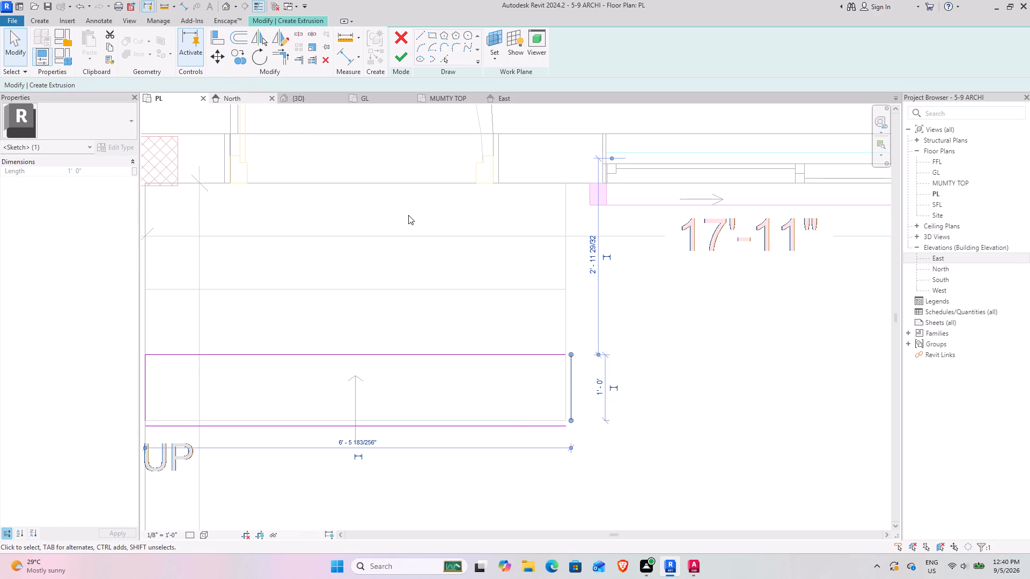
Trim the sketch lines to close both corners at the profile's open end.
{"action": "type", "text": "TR"}
{"action": "left_click", "coordinate": [537, 352]}
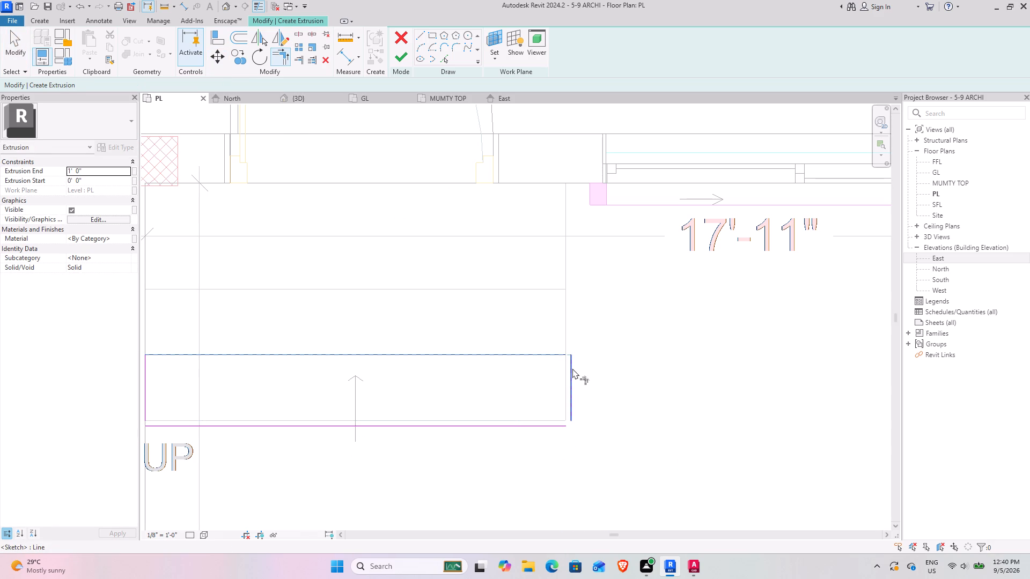
{"action": "left_click", "coordinate": [574, 369]}
{"action": "left_click", "coordinate": [560, 431]}
{"action": "left_click", "coordinate": [569, 418]}
{"action": "scroll", "coordinate": [495, 400], "scroll_direction": "down", "scroll_amount": 4}
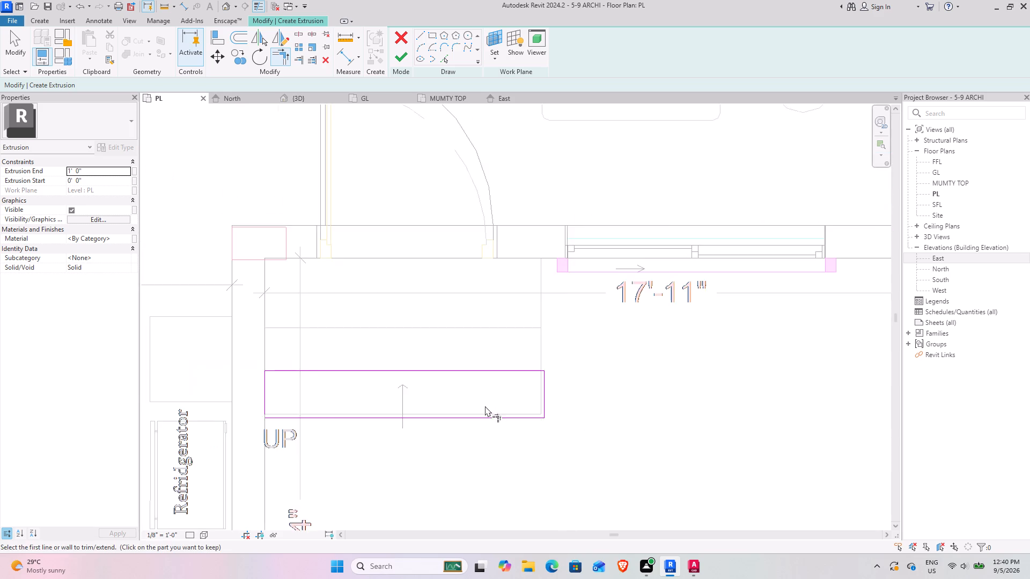
Trim the wall-side line to the front line to close the profile's remaining front corner beside the kitchen wall.
{"action": "middle_click_drag", "start_coordinate": [435, 403], "coordinate": [504, 388]}
{"action": "scroll", "coordinate": [359, 369], "scroll_direction": "up", "scroll_amount": 3}
{"action": "middle_click_drag", "start_coordinate": [512, 351], "coordinate": [428, 388]}
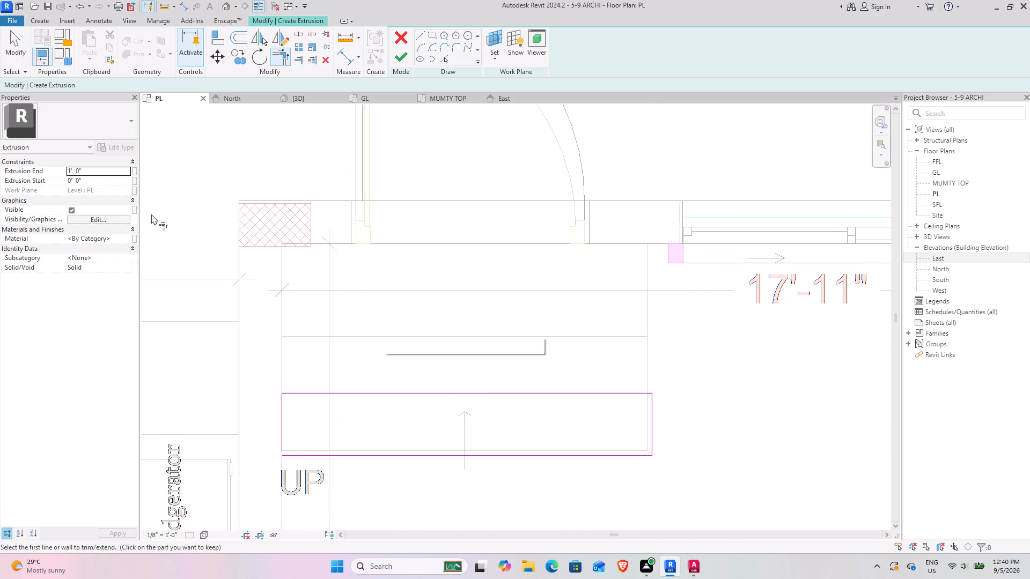
{"action": "left_click", "coordinate": [23, 48]}
{"action": "left_click_drag", "start_coordinate": [246, 369], "coordinate": [335, 425]}
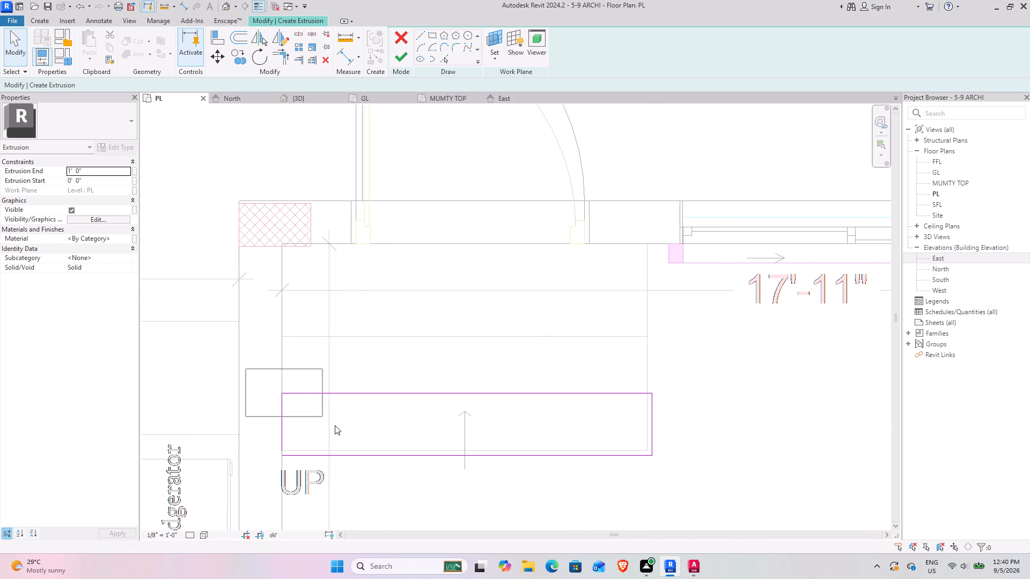
{"action": "left_click_drag", "start_coordinate": [335, 425], "coordinate": [681, 489]}
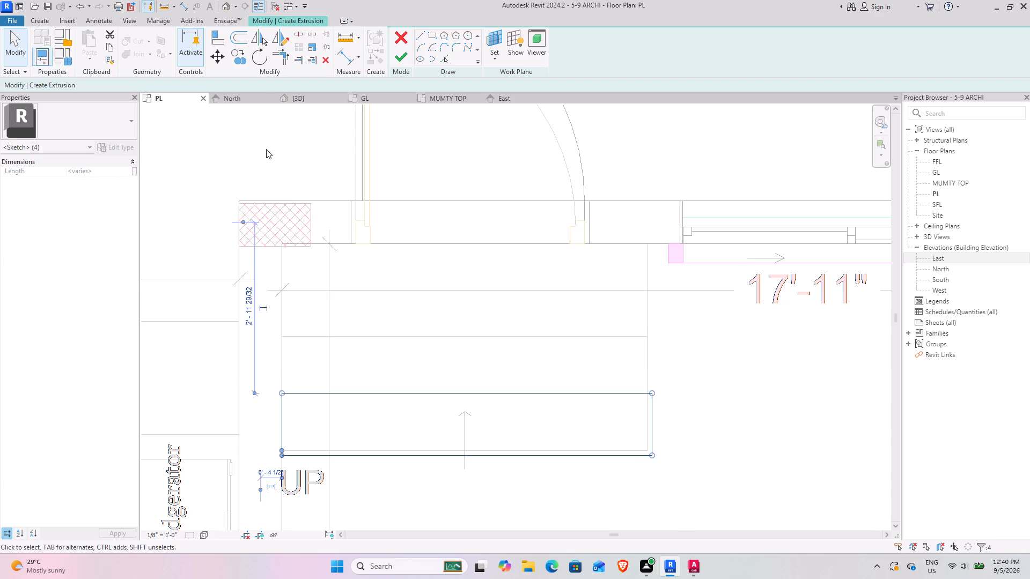
{"action": "left_click", "coordinate": [266, 149]}
{"action": "left_click", "coordinate": [282, 62]}
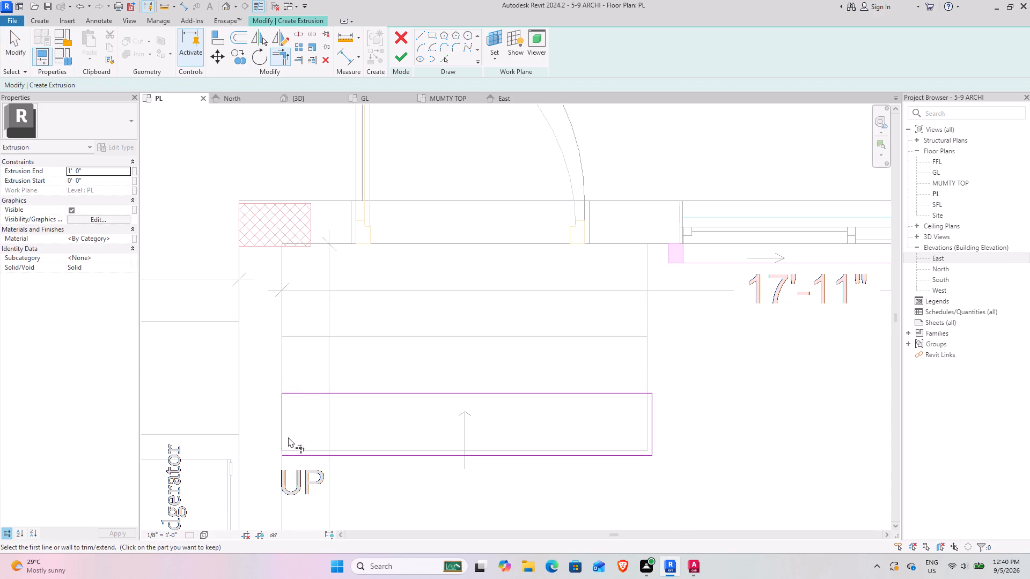
{"action": "left_click", "coordinate": [281, 441]}
{"action": "left_click", "coordinate": [296, 463]}
{"action": "left_click", "coordinate": [281, 432]}
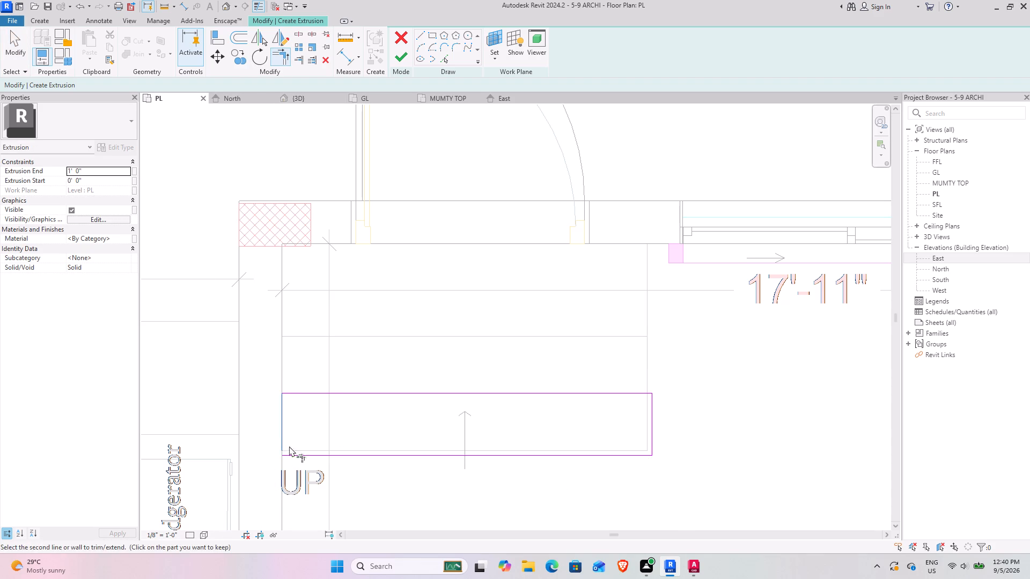
{"action": "left_click", "coordinate": [291, 459]}
Set the tread slab's extrusion end to 1" and finish the extrusion sketch.
{"action": "left_click", "coordinate": [100, 175]}
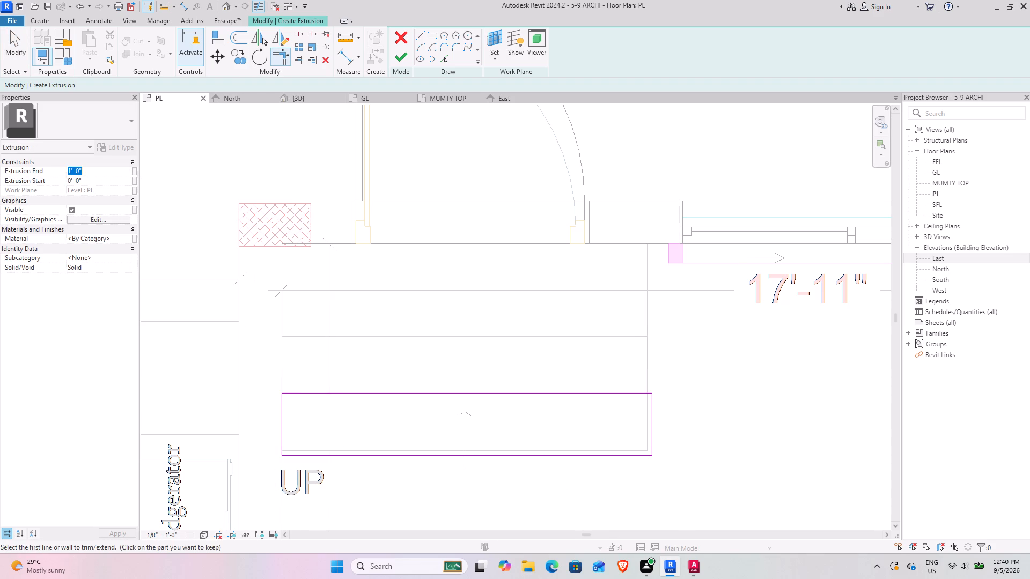
{"action": "key", "text": "1"}
{"action": "key", "text": "Return"}
{"action": "left_click", "coordinate": [102, 175]}
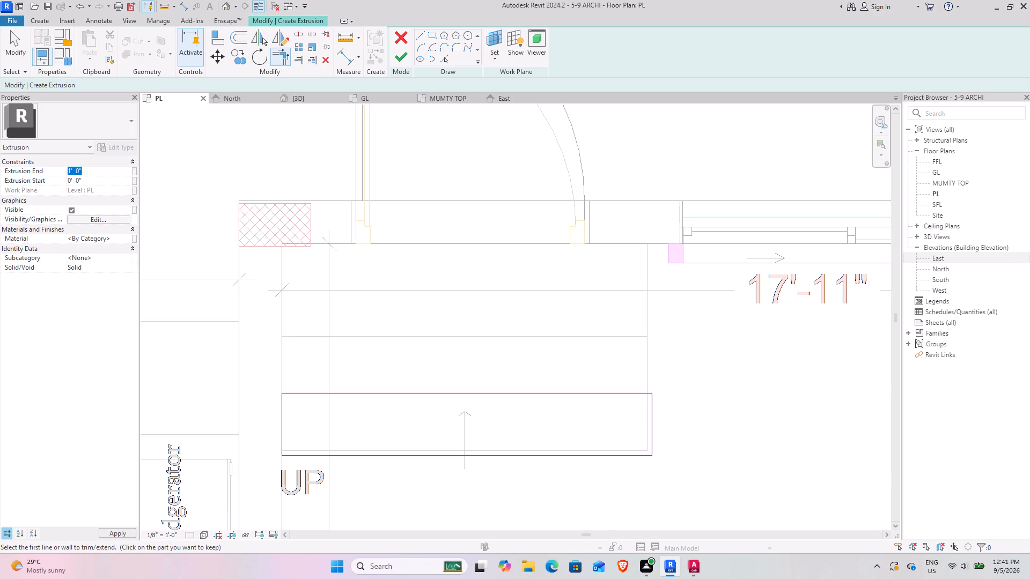
{"action": "type", "text": "1\""}
{"action": "key", "text": "Return"}
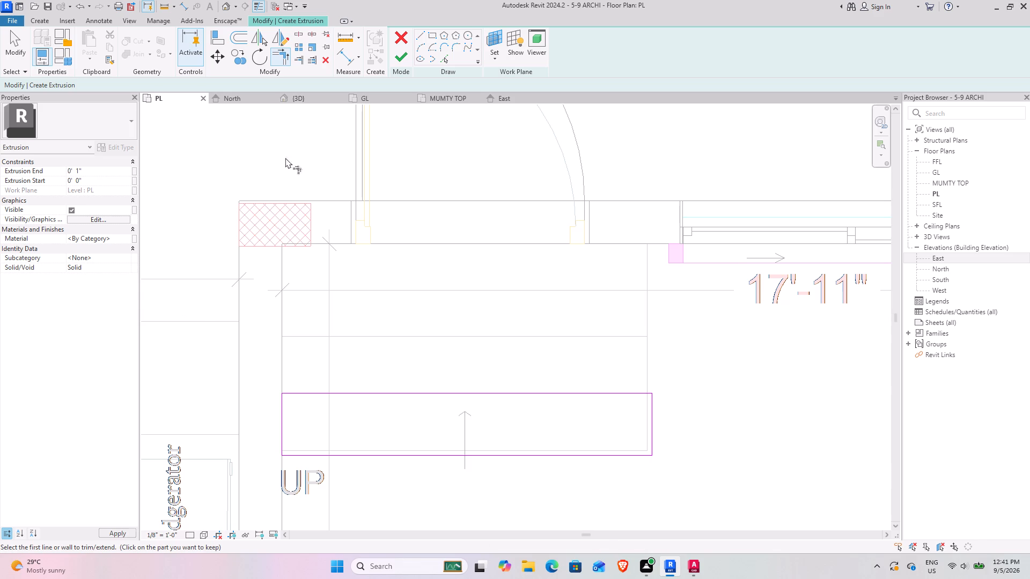
{"action": "left_click", "coordinate": [411, 58]}
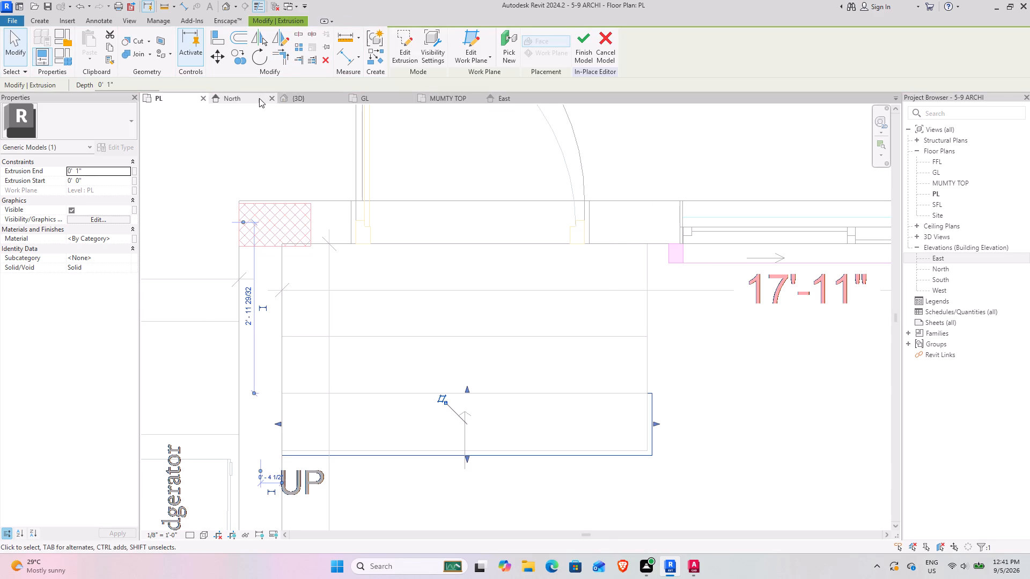
In the 3D front view, stretch the tread slab's bottom and top faces down to the bottom step, bringing the extrusion end to -1' 1".
{"action": "left_click", "coordinate": [303, 96]}
{"action": "middle_click_drag", "start_coordinate": [414, 377], "coordinate": [444, 326], "text": "shift"}
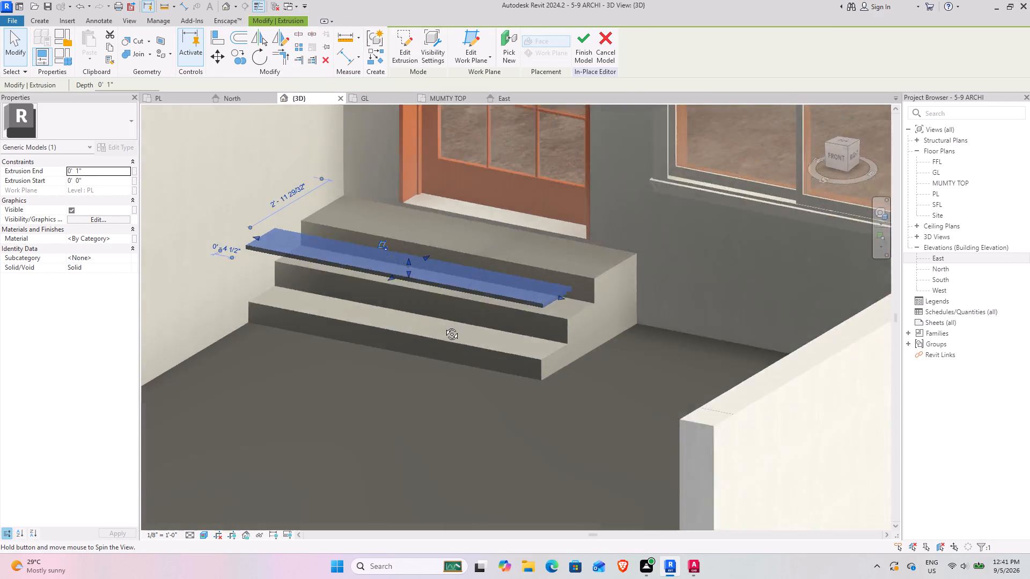
{"action": "middle_click_drag", "start_coordinate": [444, 326], "coordinate": [469, 326], "text": "shift"}
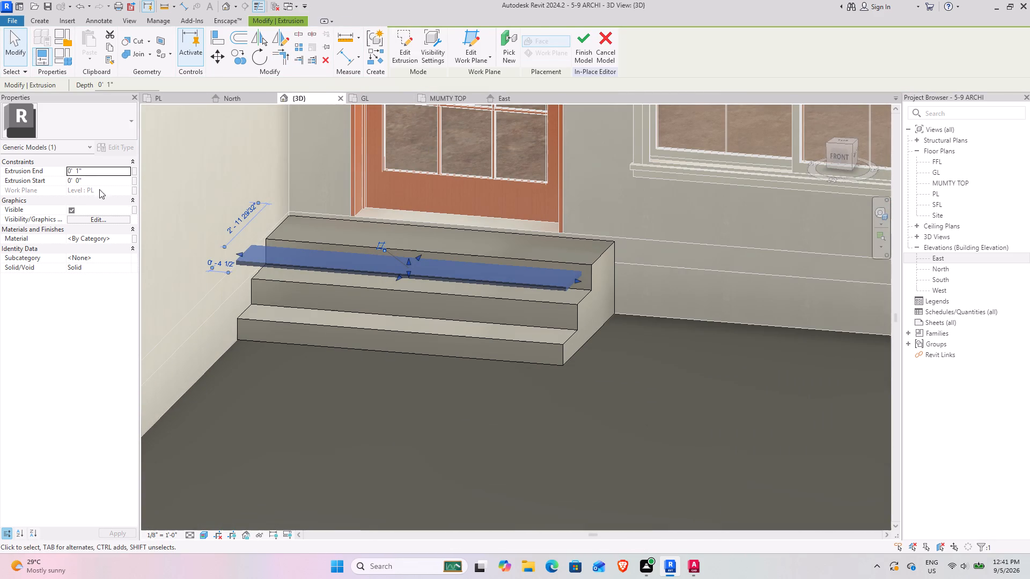
{"action": "left_click", "coordinate": [352, 387]}
{"action": "left_click", "coordinate": [518, 284]}
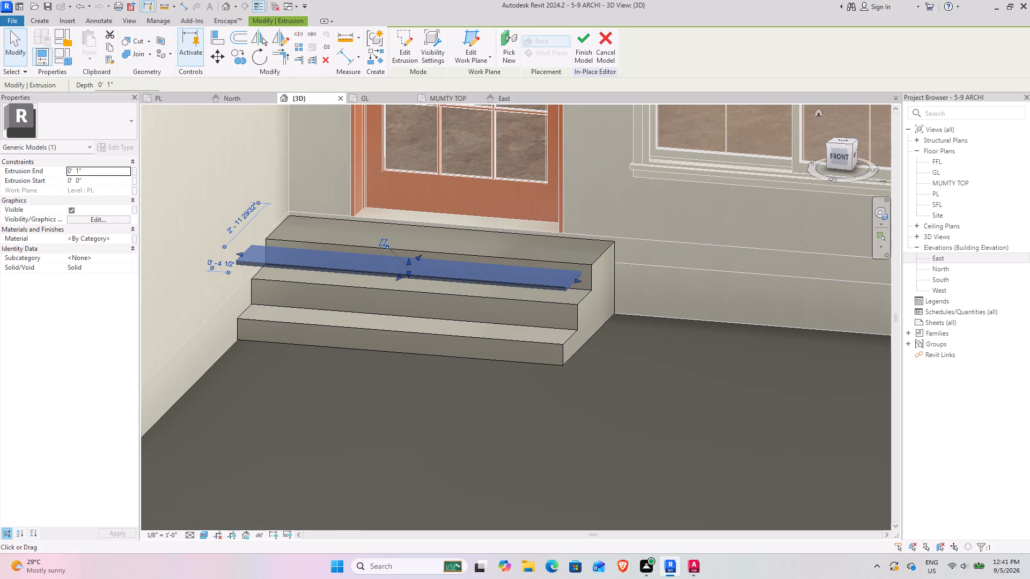
{"action": "left_click", "coordinate": [848, 160]}
{"action": "left_click", "coordinate": [832, 158]}
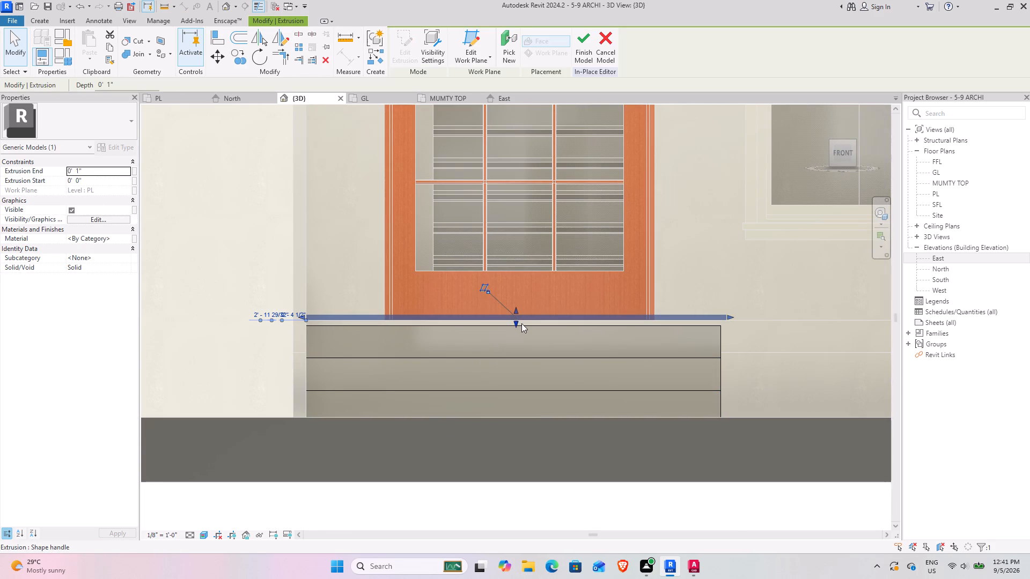
{"action": "left_click_drag", "start_coordinate": [514, 325], "coordinate": [506, 386]}
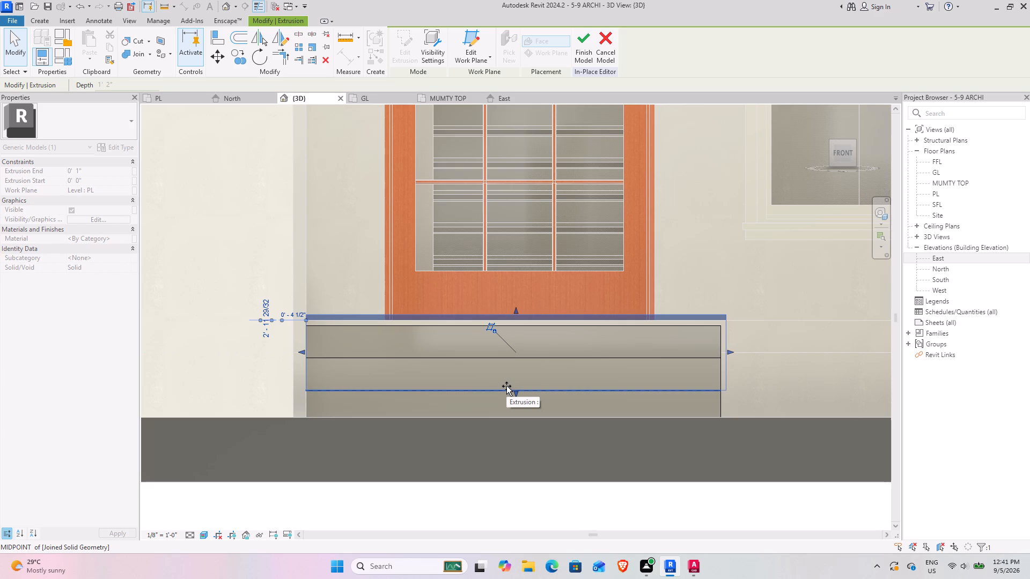
{"action": "left_click_drag", "start_coordinate": [506, 386], "coordinate": [501, 400]}
{"action": "left_click_drag", "start_coordinate": [517, 308], "coordinate": [517, 391]}
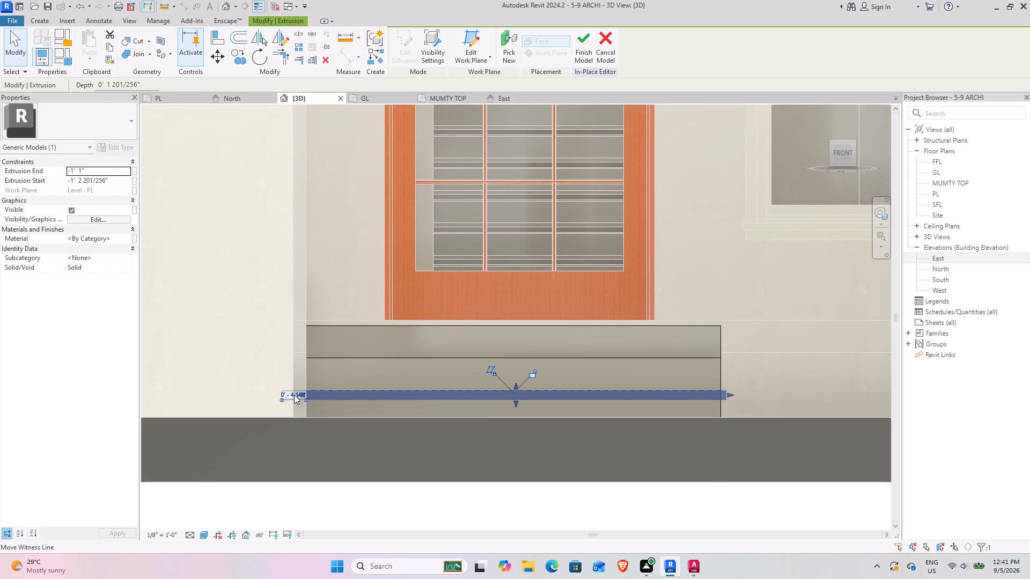
{"action": "scroll", "coordinate": [717, 410], "scroll_direction": "up", "scroll_amount": 5}
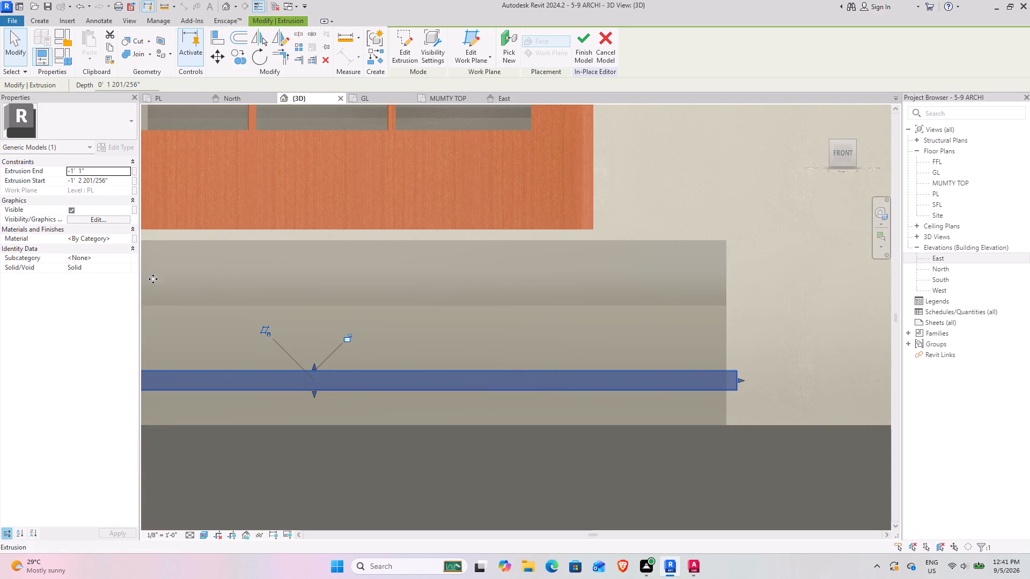
{"action": "scroll", "coordinate": [307, 364], "scroll_direction": "down", "scroll_amount": 4}
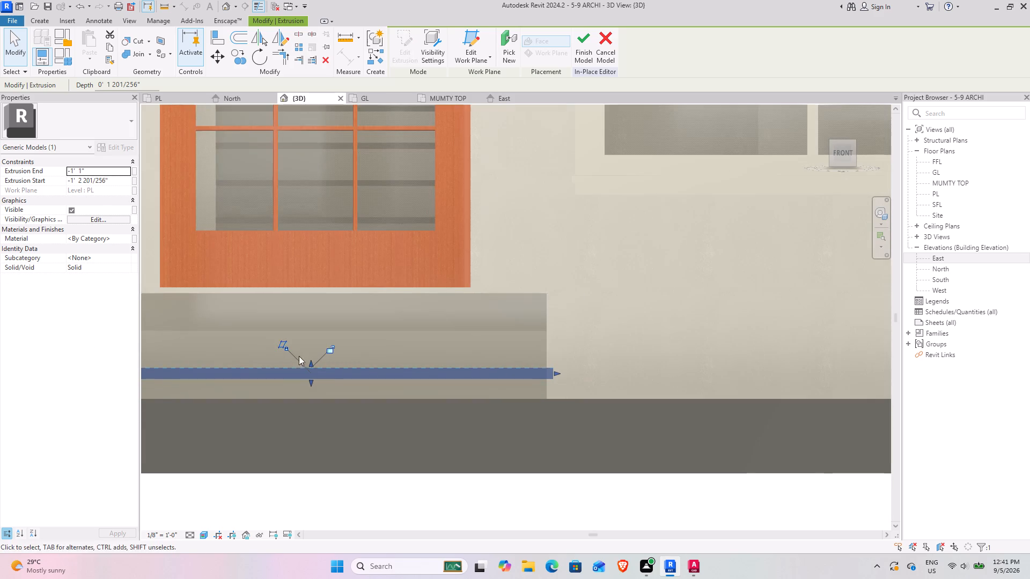
{"action": "middle_click_drag", "start_coordinate": [273, 332], "coordinate": [358, 332]}
{"action": "left_click", "coordinate": [458, 424]}
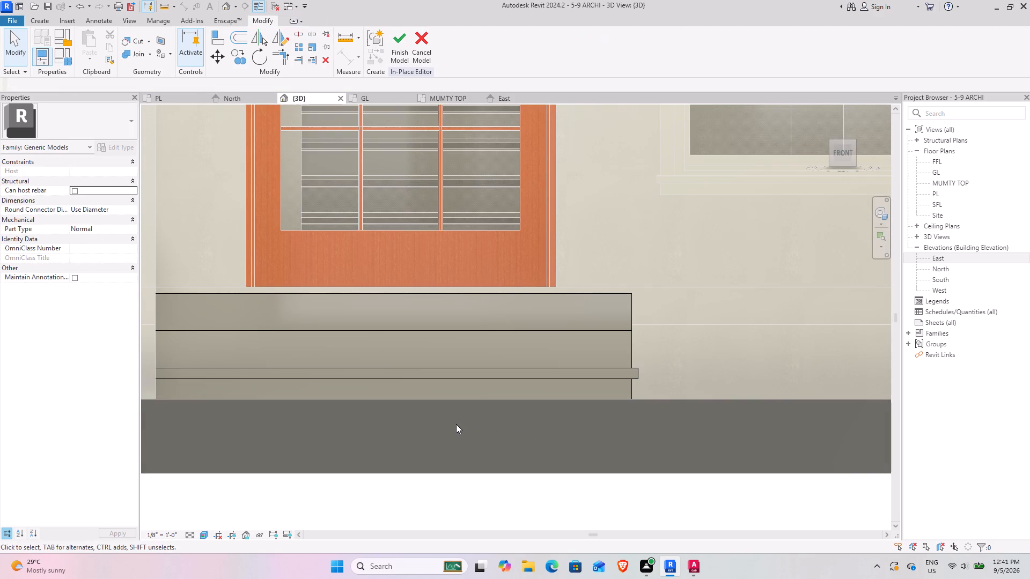
{"action": "middle_click_drag", "start_coordinate": [472, 397], "coordinate": [427, 462], "text": "shift"}
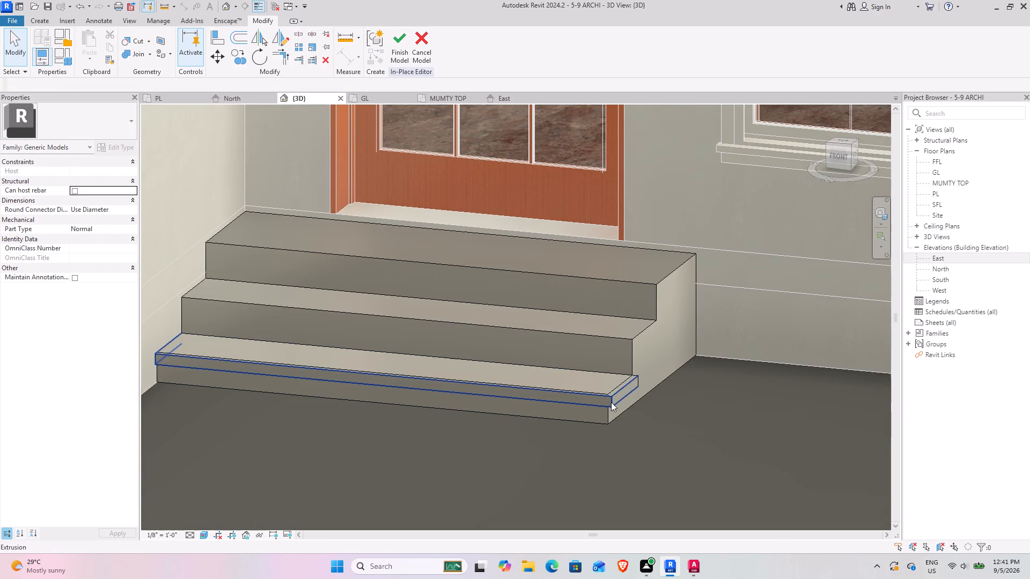
Set the bottom step's tread slab extrusion start to -1' 0" and check how the slab sits on the step.
{"action": "left_click", "coordinate": [610, 406]}
{"action": "middle_click_drag", "start_coordinate": [451, 426], "coordinate": [507, 361], "text": "shift"}
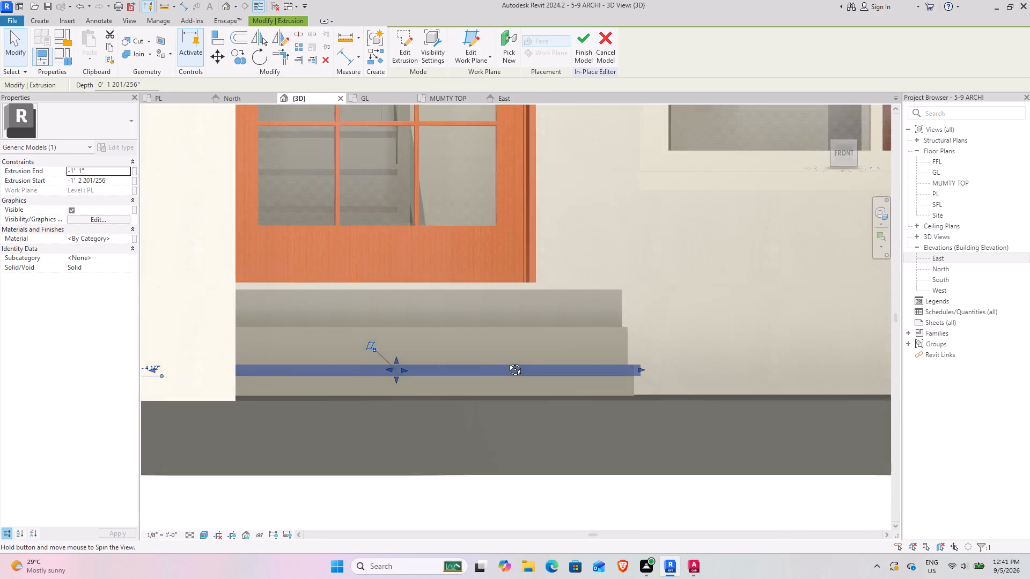
{"action": "middle_click_drag", "start_coordinate": [507, 361], "coordinate": [411, 463], "text": "shift"}
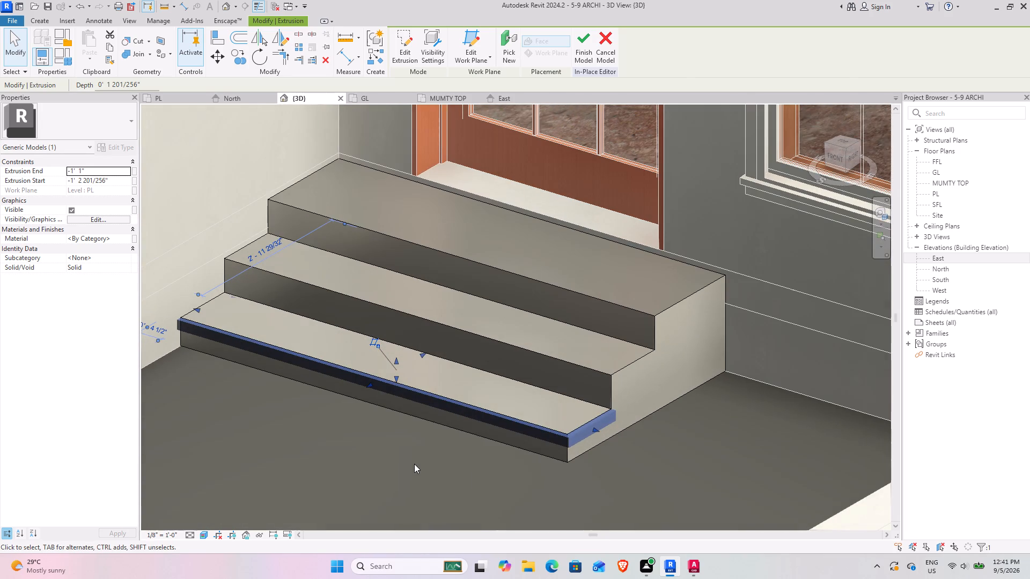
{"action": "middle_click_drag", "start_coordinate": [490, 477], "coordinate": [480, 488], "text": "shift"}
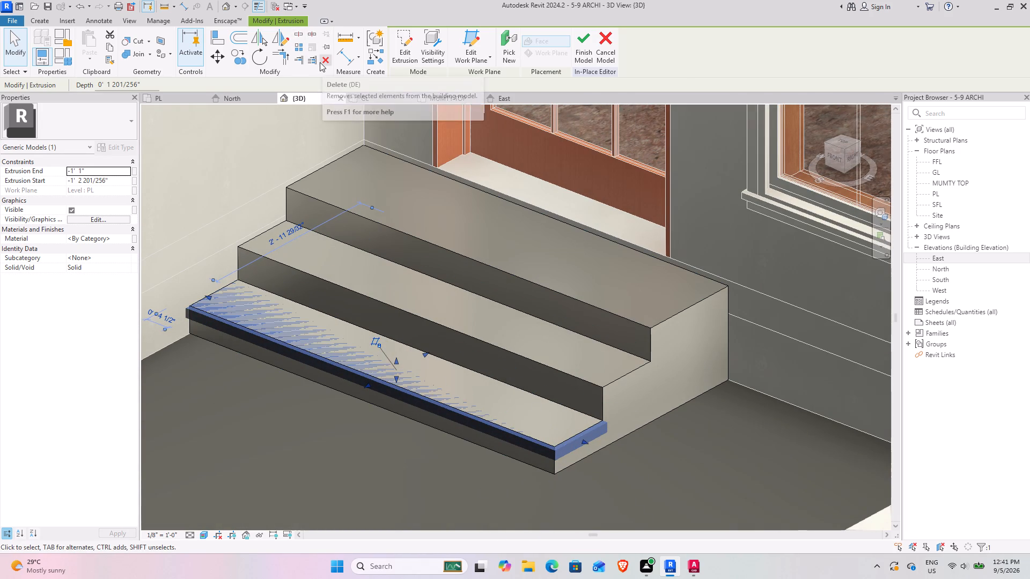
{"action": "middle_click_drag", "start_coordinate": [366, 396], "coordinate": [366, 392], "text": "shift"}
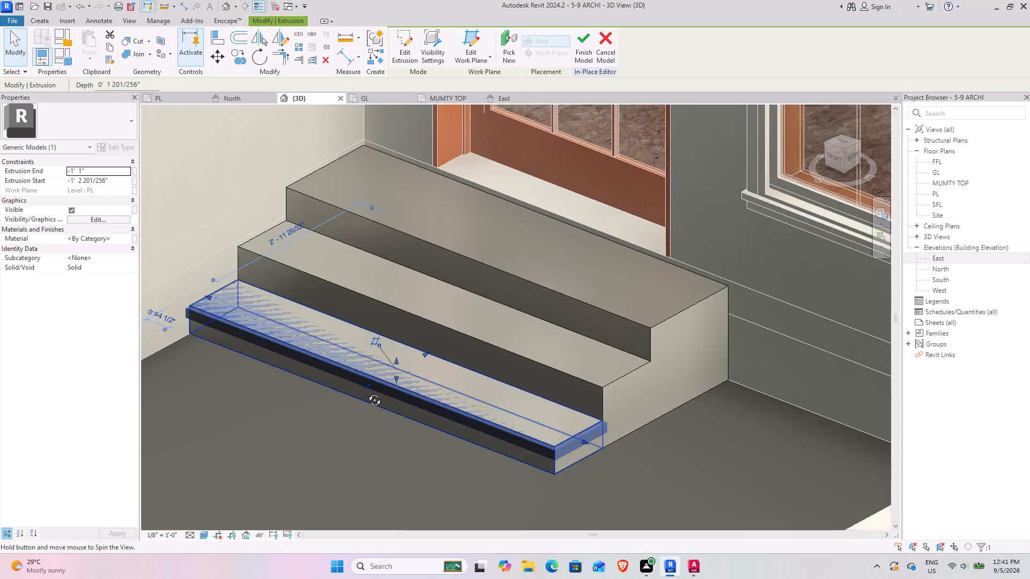
{"action": "middle_click_drag", "start_coordinate": [366, 392], "coordinate": [455, 294], "text": "shift"}
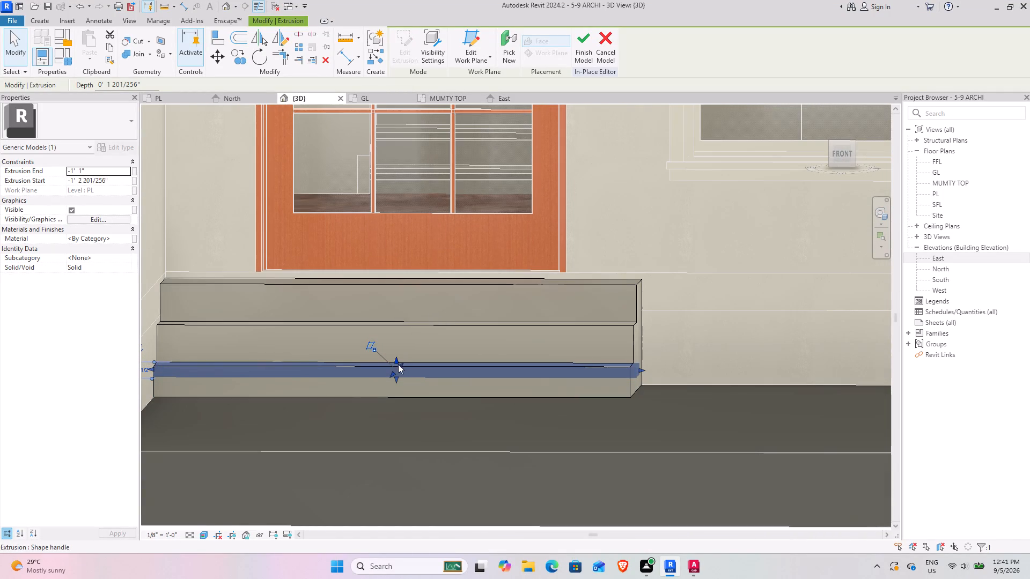
{"action": "middle_click_drag", "start_coordinate": [394, 400], "coordinate": [411, 412], "text": "shift"}
{"action": "middle_click", "coordinate": [400, 409], "text": "shift"}
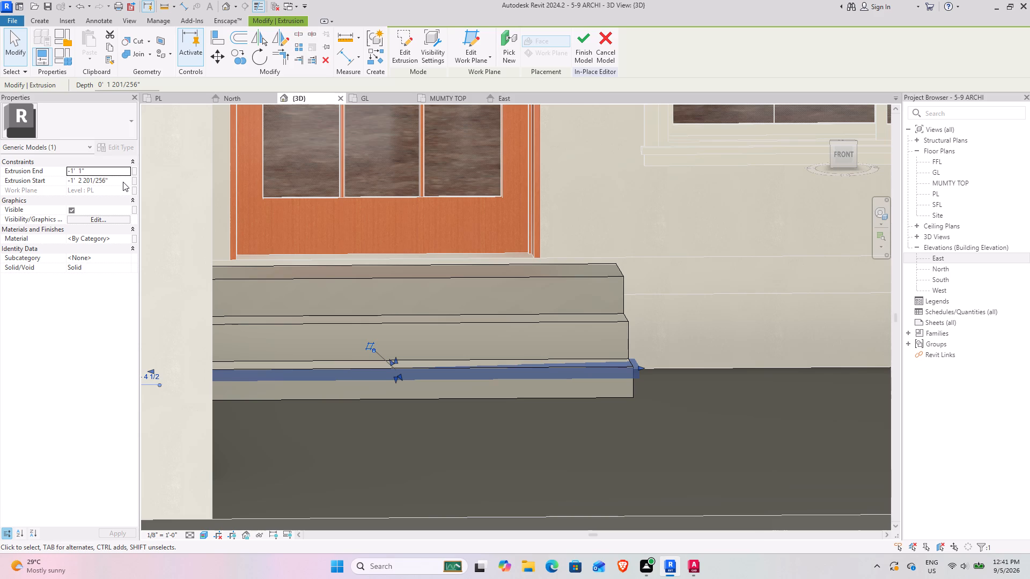
{"action": "left_click", "coordinate": [123, 182]}
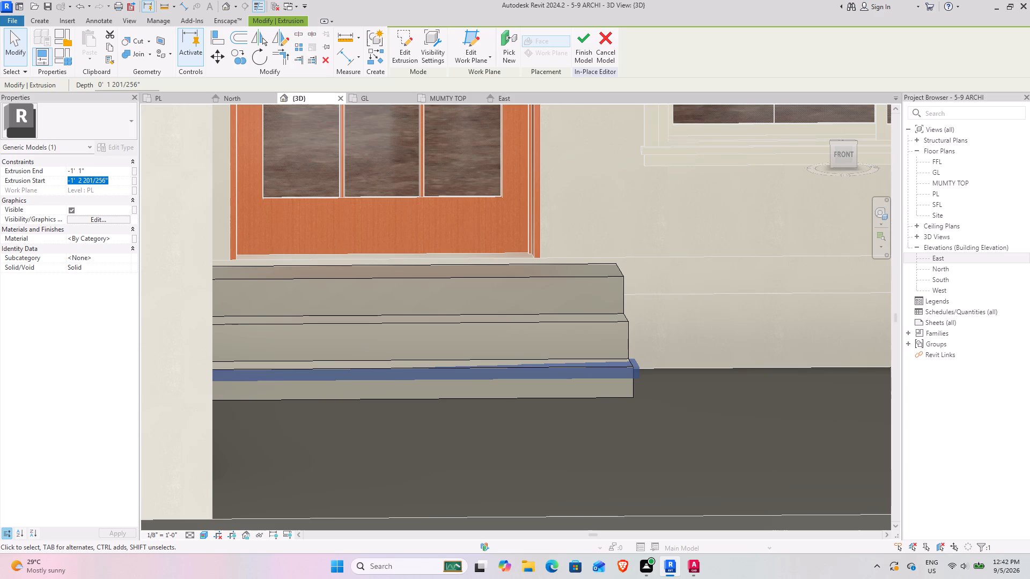
{"action": "type", "text": "-1"}
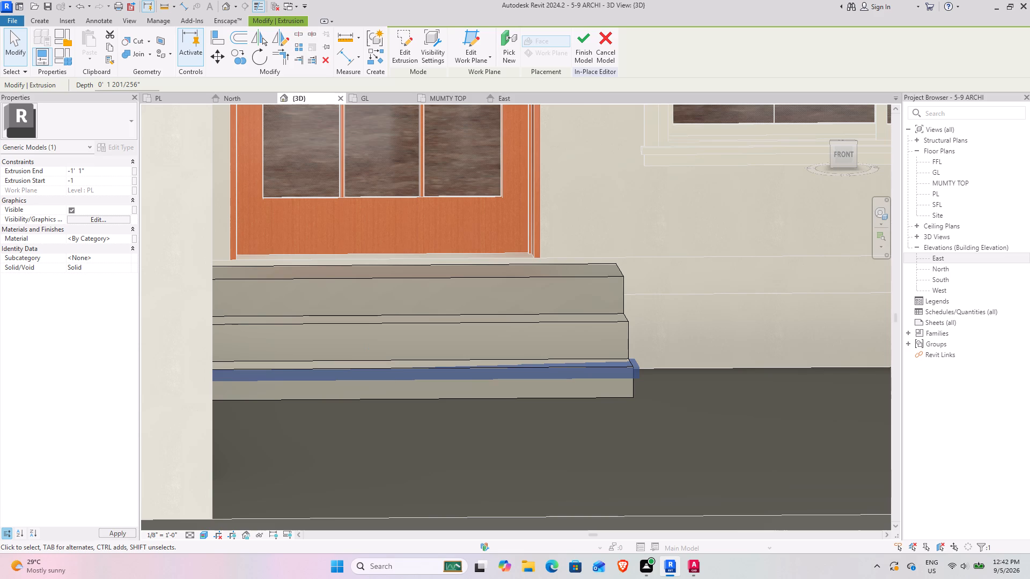
{"action": "key", "text": "Return"}
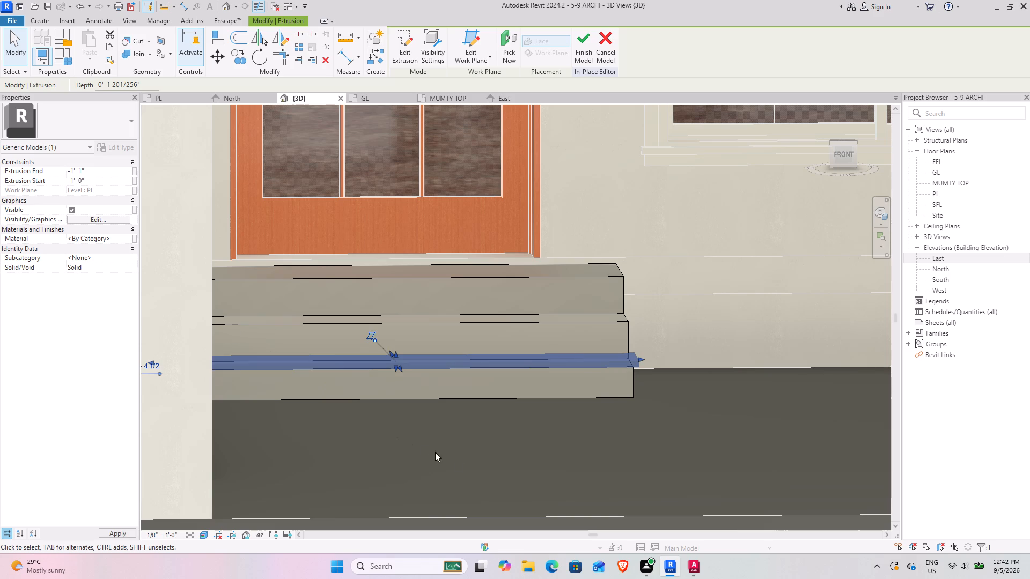
{"action": "left_click", "coordinate": [462, 455]}
{"action": "middle_click_drag", "start_coordinate": [496, 426], "coordinate": [411, 445], "text": "shift"}
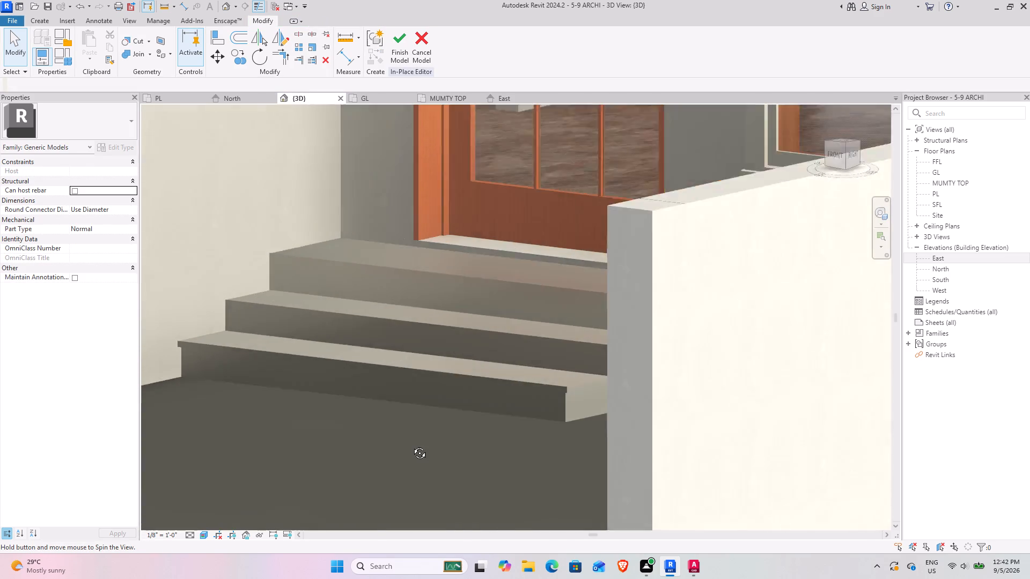
{"action": "middle_click_drag", "start_coordinate": [411, 445], "coordinate": [442, 482], "text": "shift"}
{"action": "middle_click_drag", "start_coordinate": [514, 427], "coordinate": [558, 483]}
{"action": "middle_click_drag", "start_coordinate": [558, 482], "coordinate": [519, 468]}
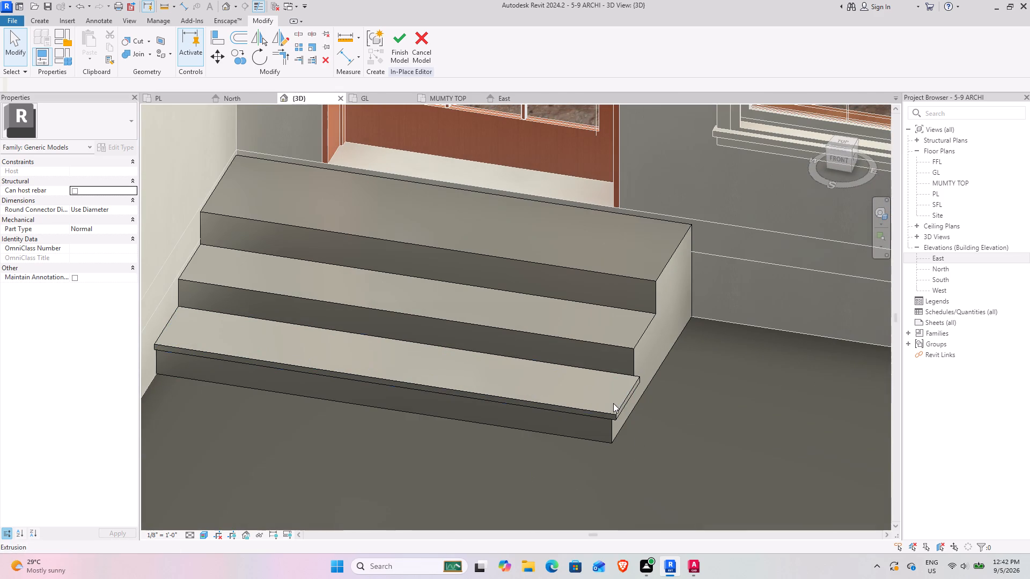
Open the material assignment for the bottom tread slab and create a new project material.
{"action": "left_click", "coordinate": [616, 411]}
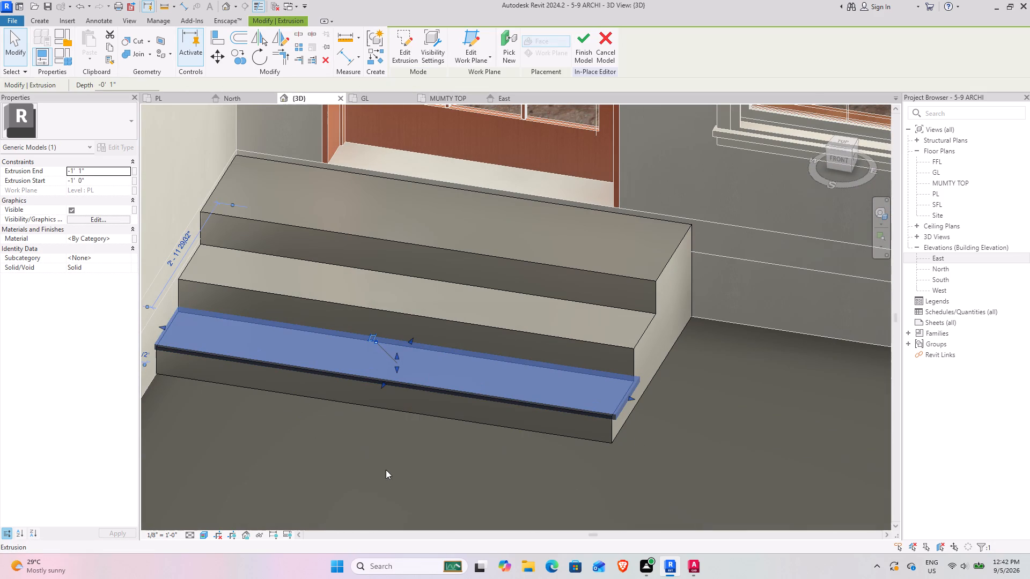
{"action": "left_click", "coordinate": [127, 239]}
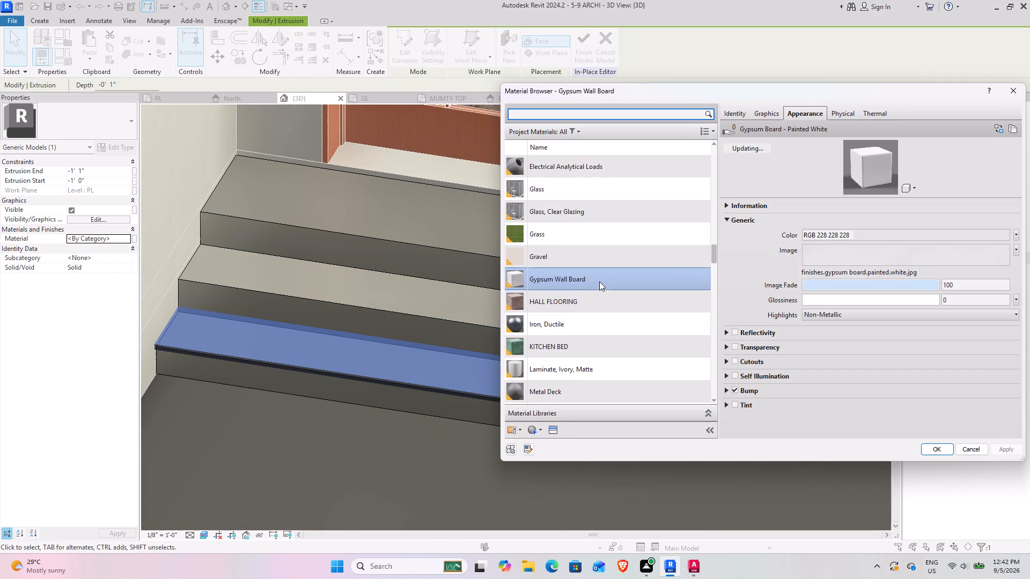
{"action": "scroll", "coordinate": [585, 314], "scroll_direction": "down", "scroll_amount": 4}
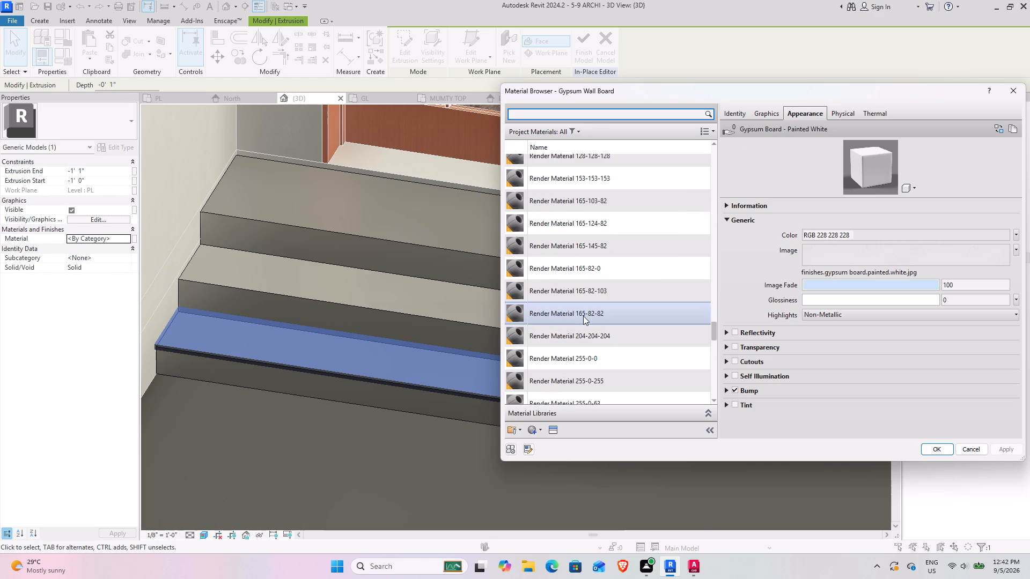
{"action": "scroll", "coordinate": [583, 316], "scroll_direction": "down", "scroll_amount": 7}
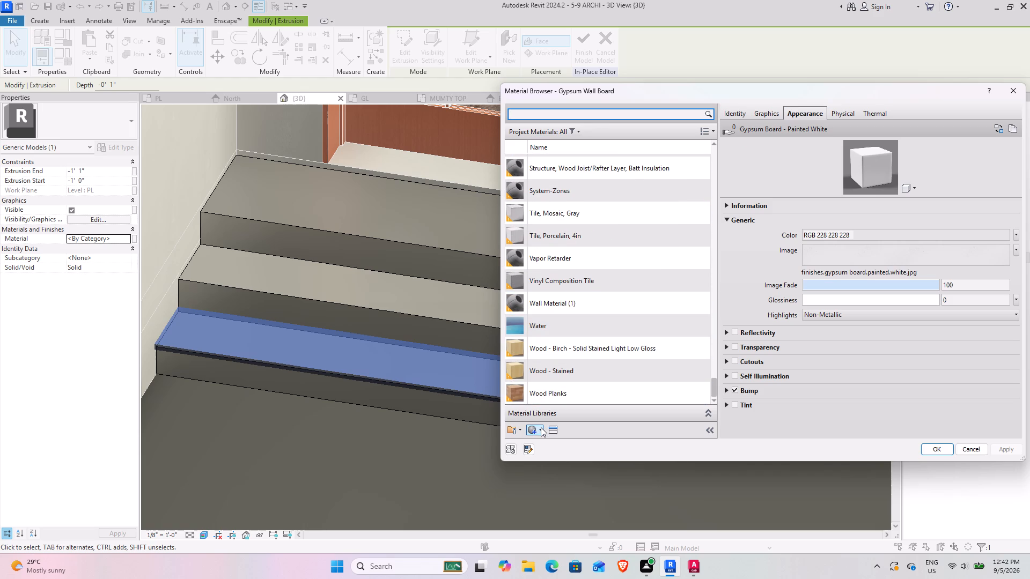
{"action": "scroll", "coordinate": [602, 314], "scroll_direction": "up", "scroll_amount": 8}
{"action": "left_click", "coordinate": [523, 432]}
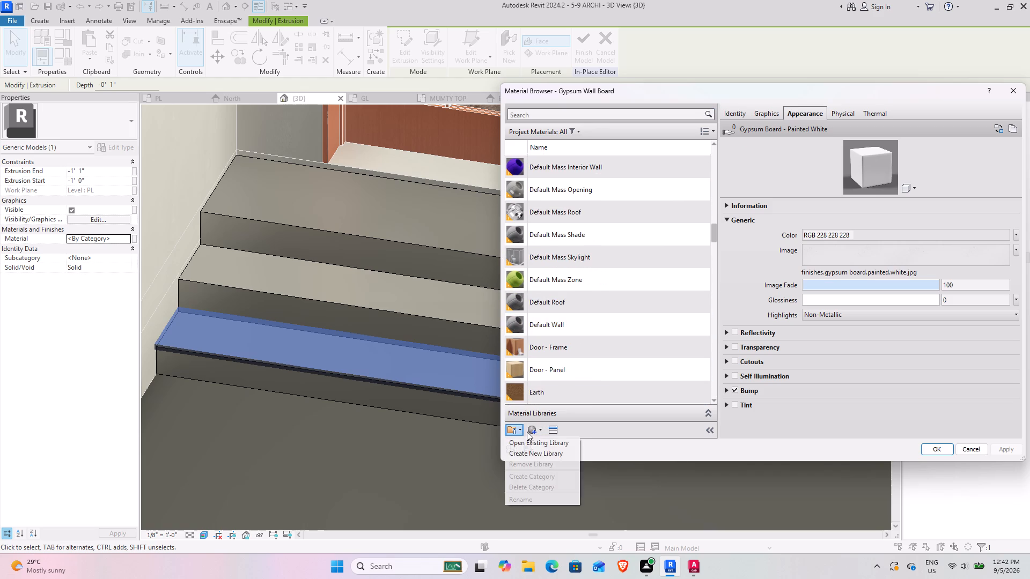
{"action": "left_click", "coordinate": [530, 432]}
{"action": "left_click", "coordinate": [537, 429]}
{"action": "left_click", "coordinate": [552, 441]}
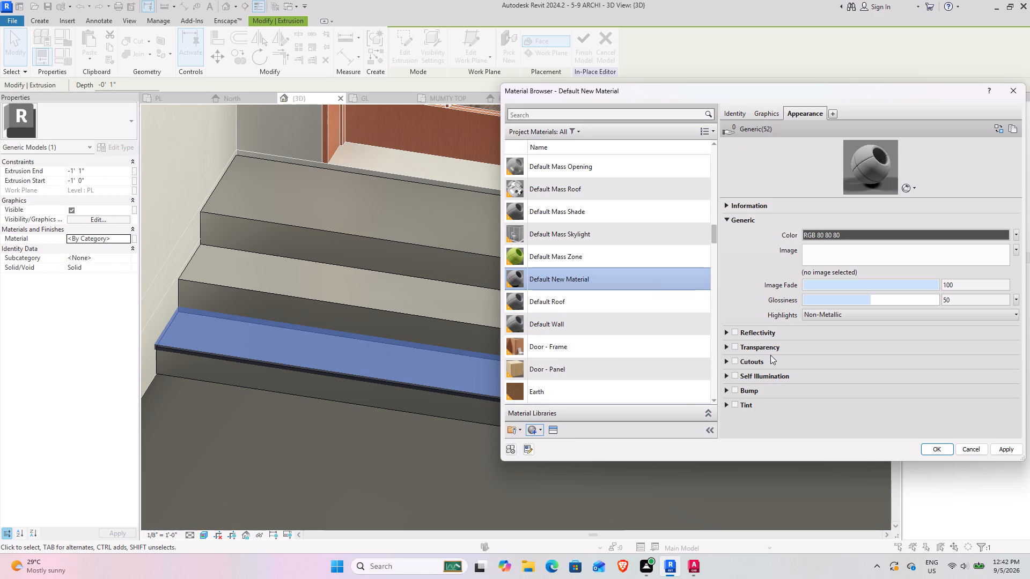
Name the new material BLACK GRANITE.
{"action": "left_click", "coordinate": [737, 117]}
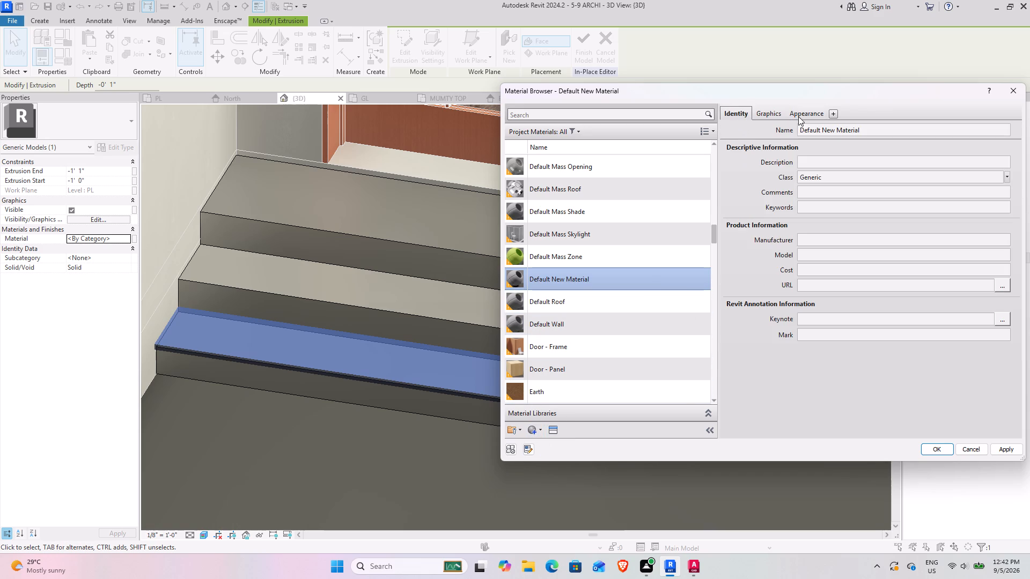
{"action": "left_click", "coordinate": [871, 132]}
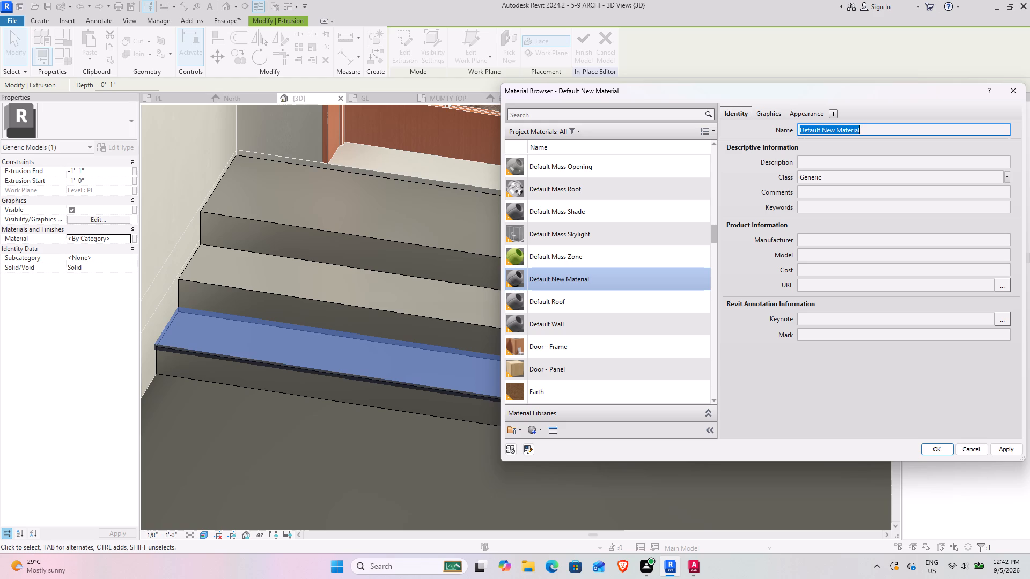
{"action": "type", "text": "BLACK"}
{"action": "key", "text": "space"}
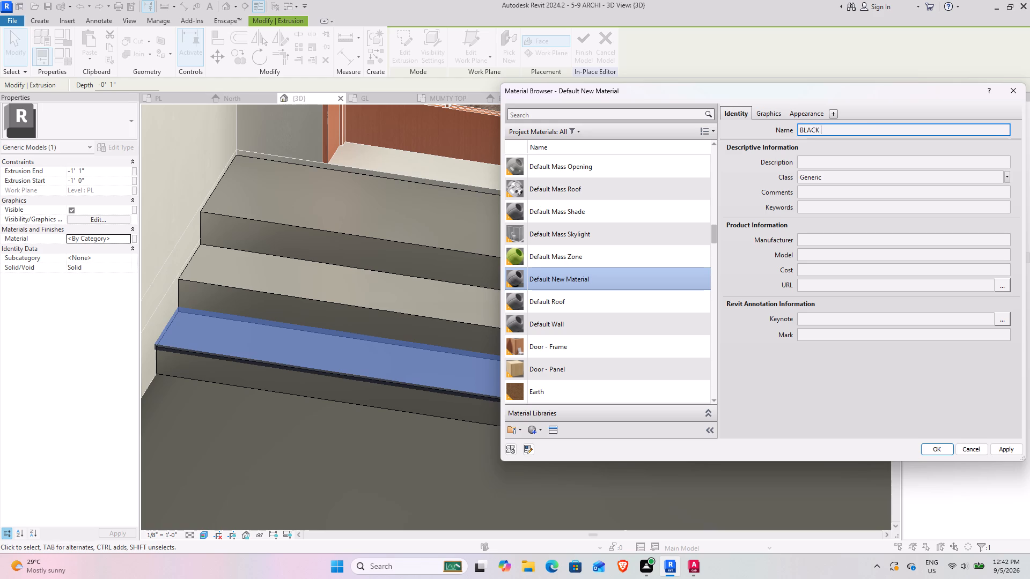
{"action": "type", "text": "GRANITE"}
Replace the BLACK GRANITE material's appearance with the Granite - Black asset from the Appearance Library's Stone category.
{"action": "left_click", "coordinate": [558, 433]}
{"action": "double_click", "coordinate": [154, 144]}
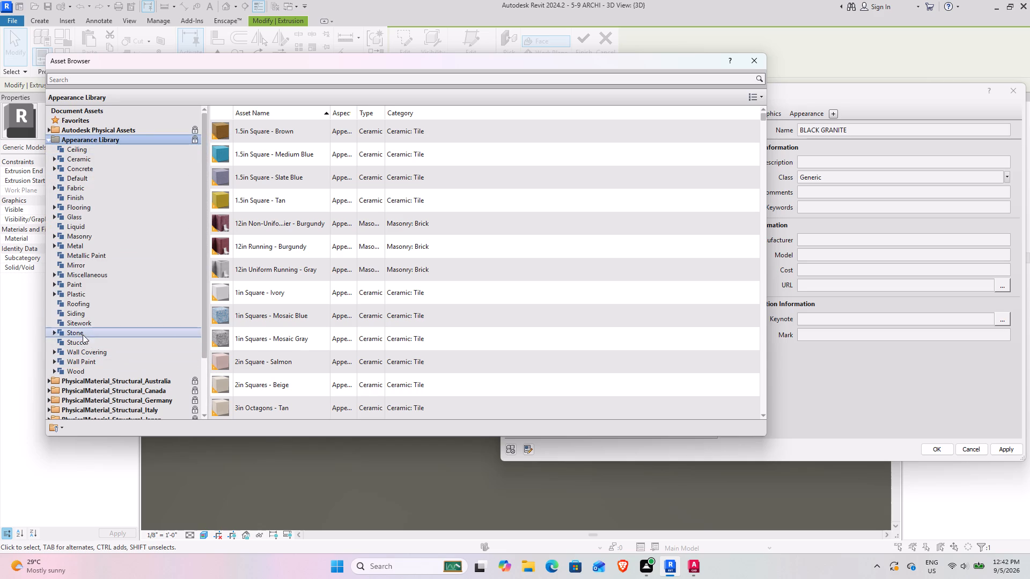
{"action": "left_click", "coordinate": [82, 334]}
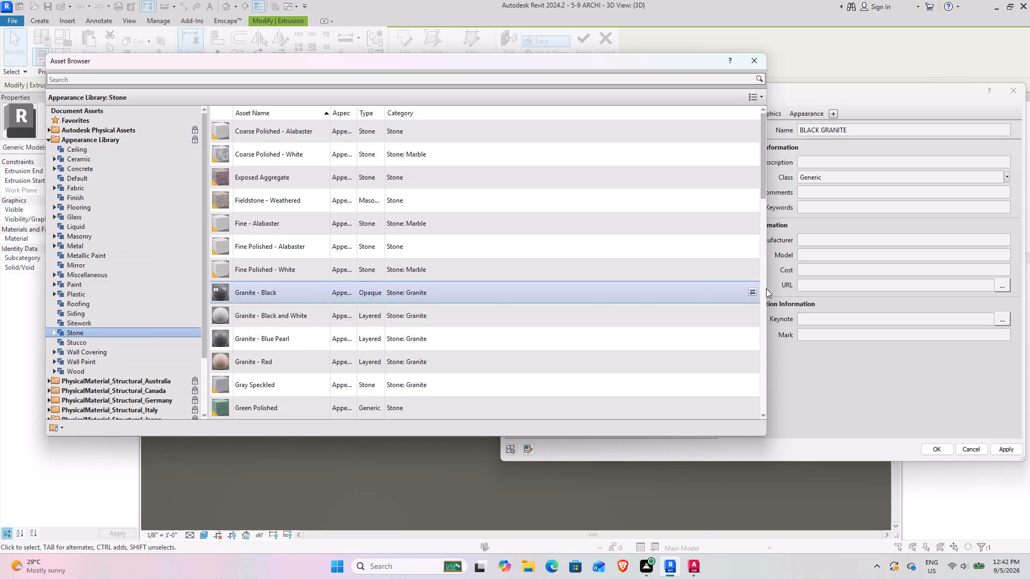
{"action": "left_click", "coordinate": [755, 292]}
{"action": "left_click", "coordinate": [755, 68]}
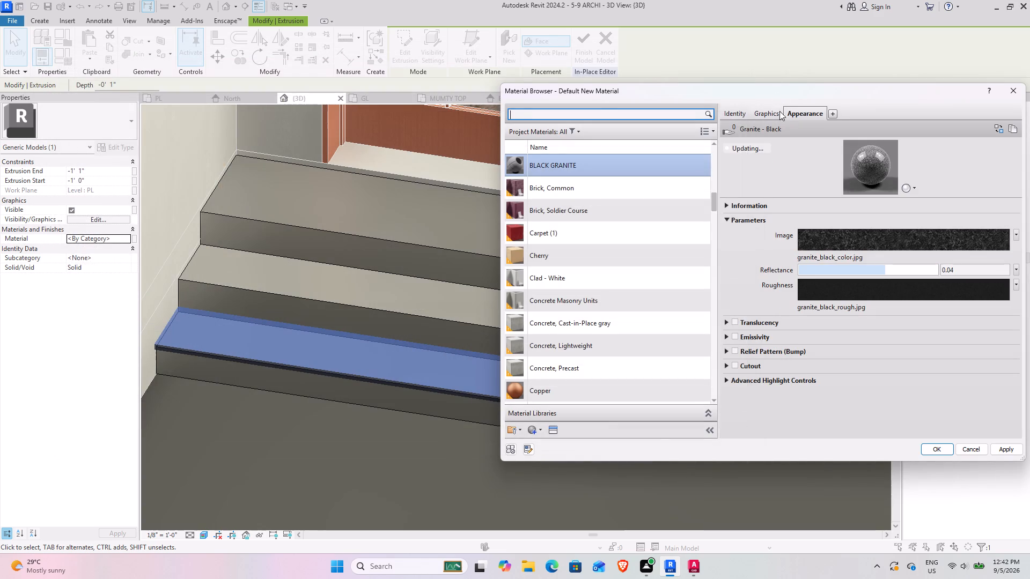
Use the render appearance for BLACK GRANITE's shading and apply the material to the bottom step's tread slab.
{"action": "left_click", "coordinate": [775, 115]}
{"action": "left_click", "coordinate": [797, 143]}
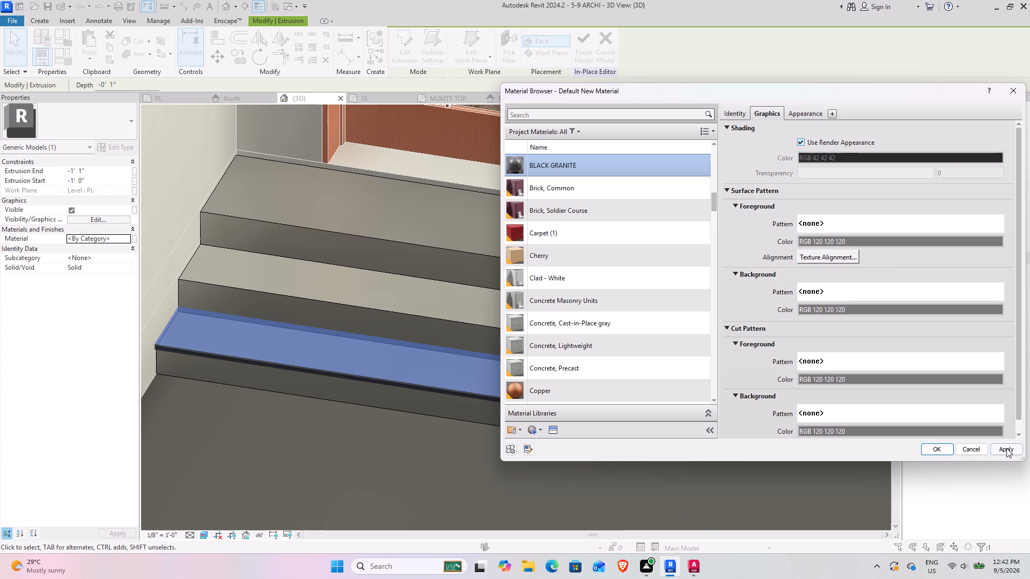
{"action": "left_click", "coordinate": [1006, 448]}
{"action": "left_click", "coordinate": [935, 453]}
{"action": "left_click", "coordinate": [737, 492]}
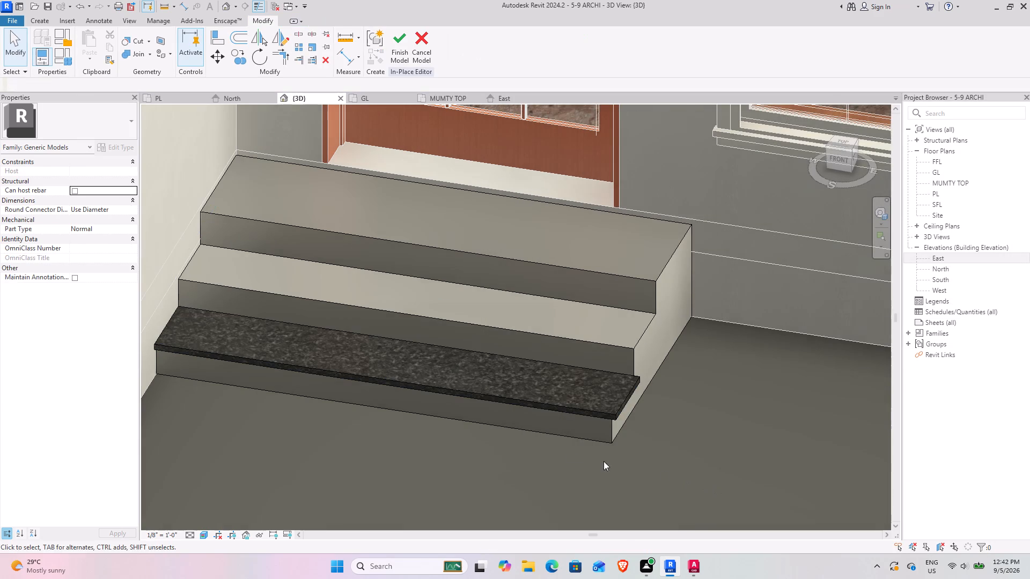
Examine the granite tread slab's overhang and fit on the bottom step from several 3D angles.
{"action": "scroll", "coordinate": [397, 369], "scroll_direction": "up", "scroll_amount": 4}
{"action": "middle_click_drag", "start_coordinate": [532, 405], "coordinate": [278, 396]}
{"action": "scroll", "coordinate": [457, 406], "scroll_direction": "up", "scroll_amount": 4}
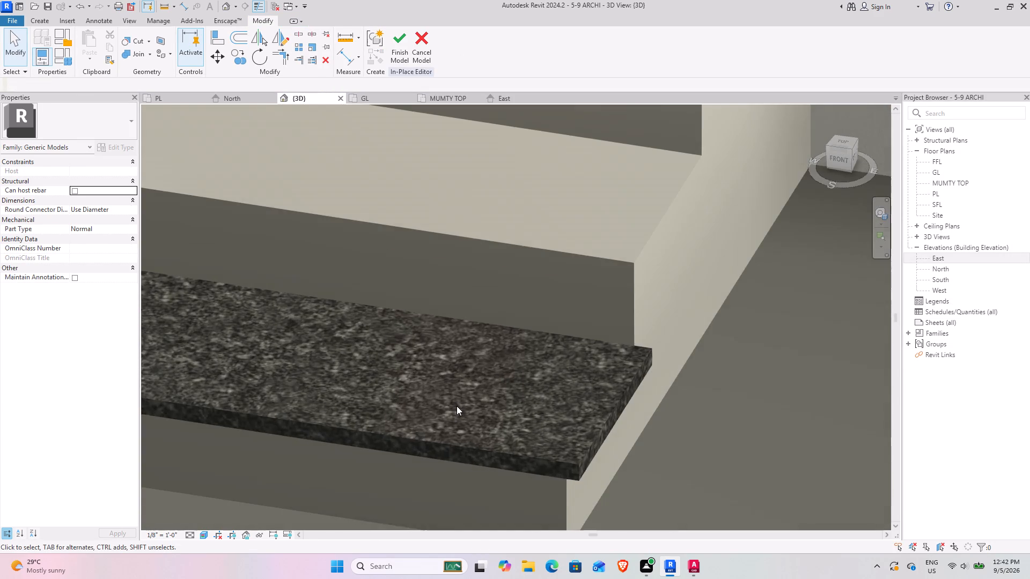
{"action": "scroll", "coordinate": [457, 406], "scroll_direction": "down", "scroll_amount": 9}
{"action": "middle_click_drag", "start_coordinate": [499, 413], "coordinate": [670, 403]}
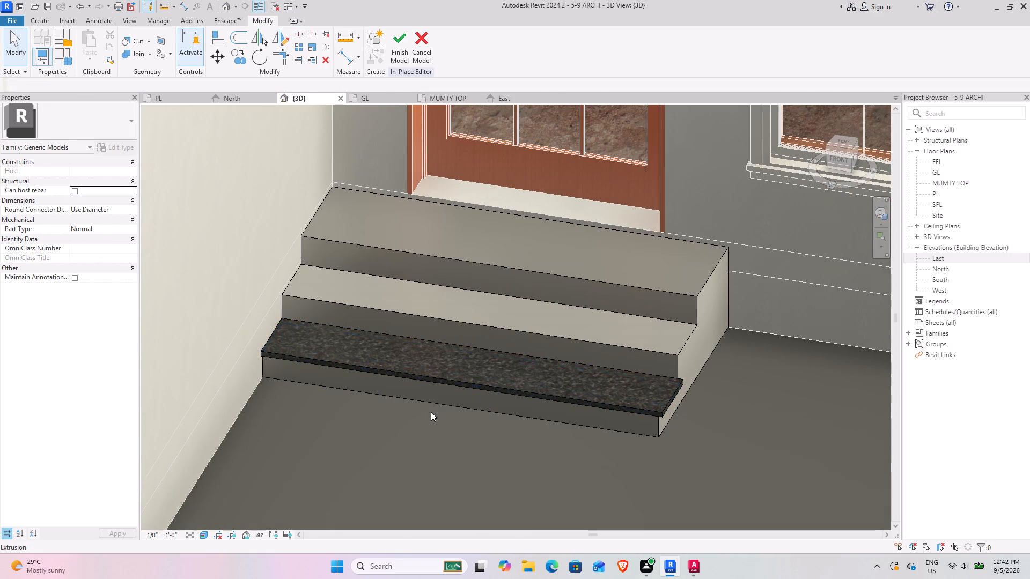
{"action": "middle_click_drag", "start_coordinate": [481, 446], "coordinate": [529, 464], "text": "shift"}
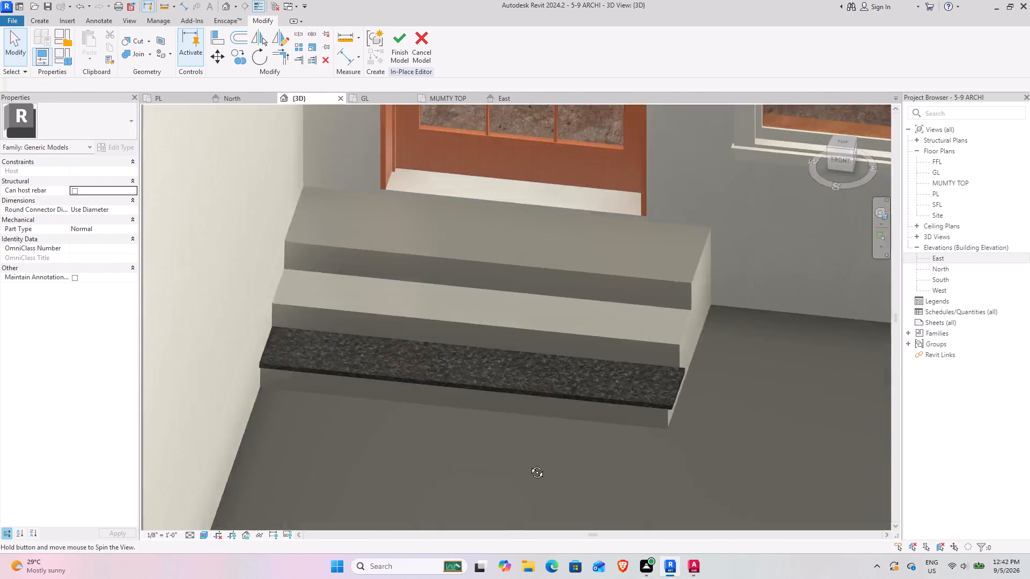
{"action": "middle_click_drag", "start_coordinate": [529, 464], "coordinate": [546, 462], "text": "shift"}
{"action": "scroll", "coordinate": [685, 372], "scroll_direction": "up", "scroll_amount": 8}
{"action": "middle_click_drag", "start_coordinate": [619, 399], "coordinate": [590, 269], "text": "shift"}
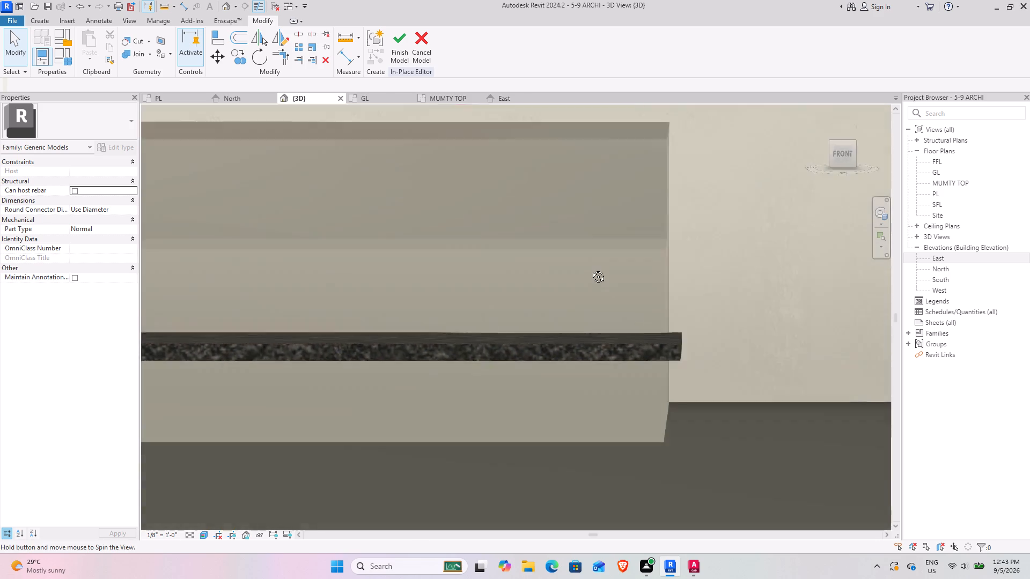
{"action": "middle_click_drag", "start_coordinate": [590, 269], "coordinate": [516, 348], "text": "shift"}
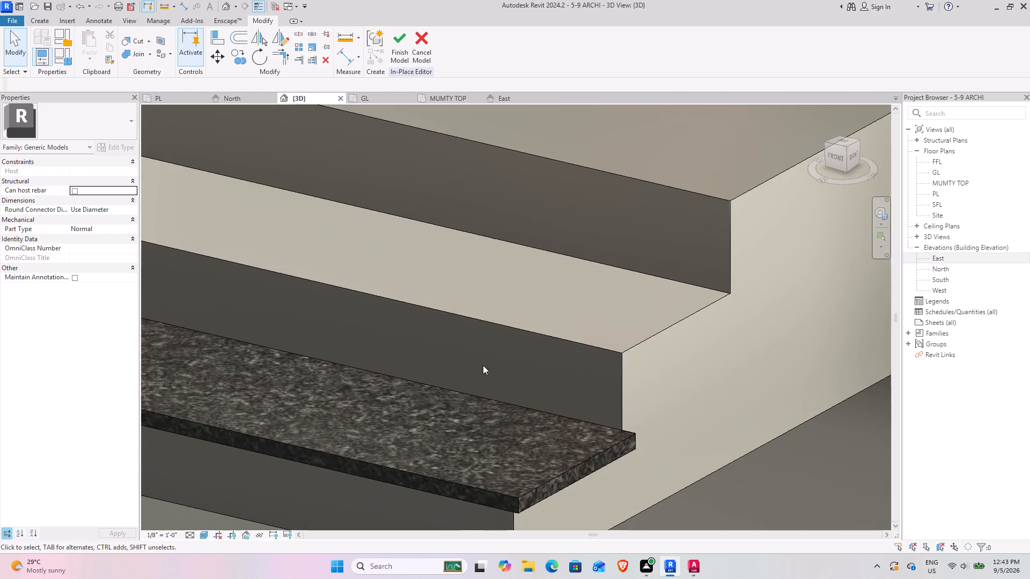
{"action": "scroll", "coordinate": [469, 408], "scroll_direction": "down", "scroll_amount": 4}
{"action": "scroll", "coordinate": [472, 464], "scroll_direction": "down", "scroll_amount": 3}
{"action": "middle_click_drag", "start_coordinate": [475, 489], "coordinate": [545, 440], "text": "shift"}
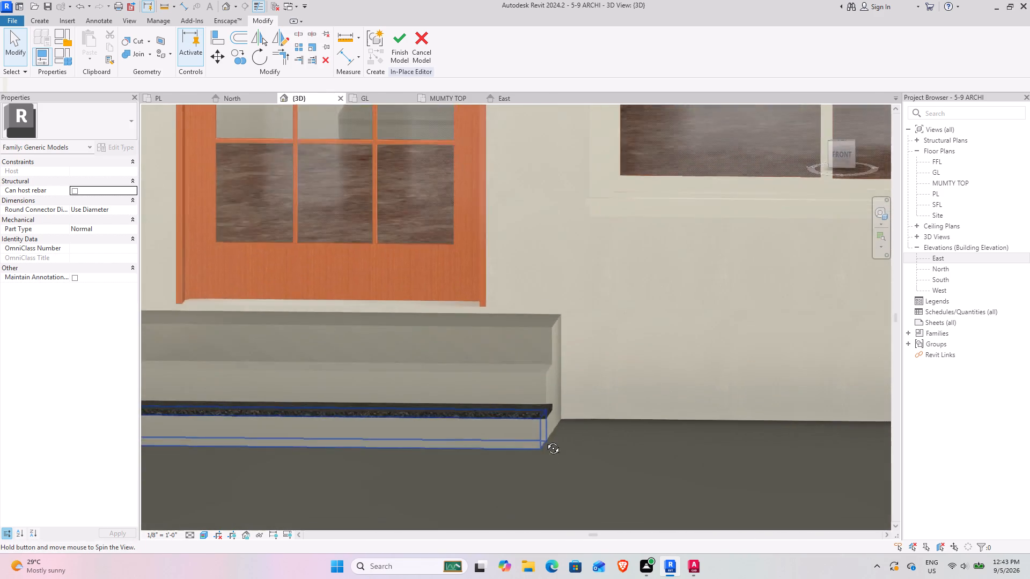
{"action": "middle_click_drag", "start_coordinate": [545, 440], "coordinate": [543, 470], "text": "shift"}
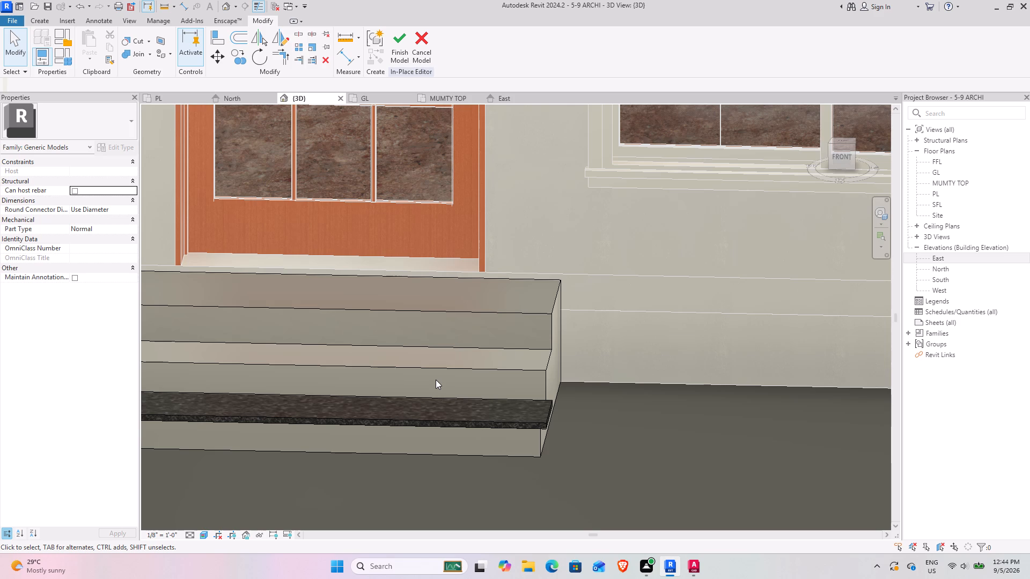
{"action": "scroll", "coordinate": [359, 415], "scroll_direction": "up", "scroll_amount": 3}
{"action": "middle_click_drag", "start_coordinate": [369, 471], "coordinate": [366, 421], "text": "shift"}
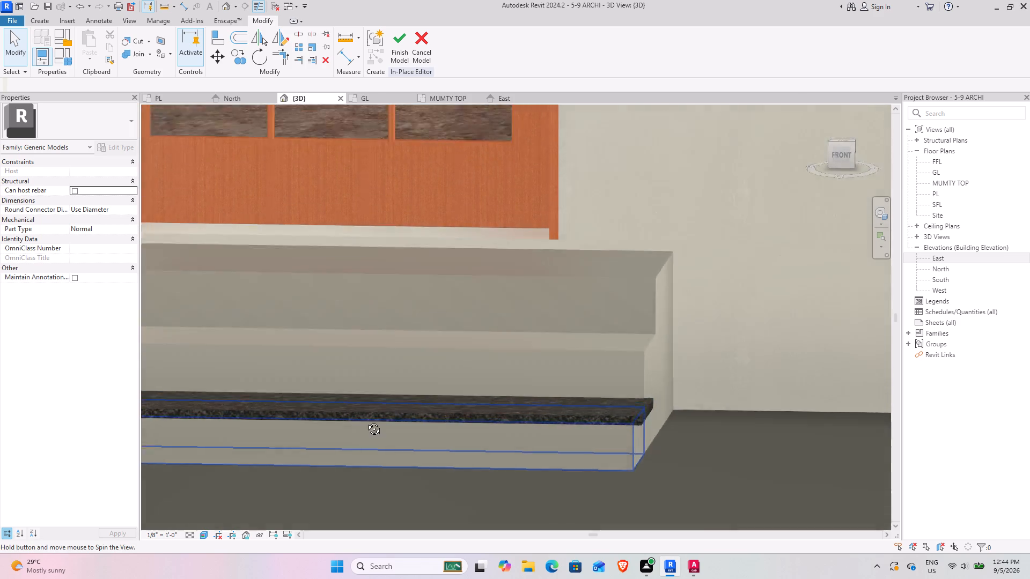
{"action": "middle_click_drag", "start_coordinate": [366, 421], "coordinate": [348, 410], "text": "shift"}
{"action": "middle_click_drag", "start_coordinate": [514, 456], "coordinate": [526, 510], "text": "shift"}
{"action": "middle_click_drag", "start_coordinate": [489, 449], "coordinate": [520, 478]}
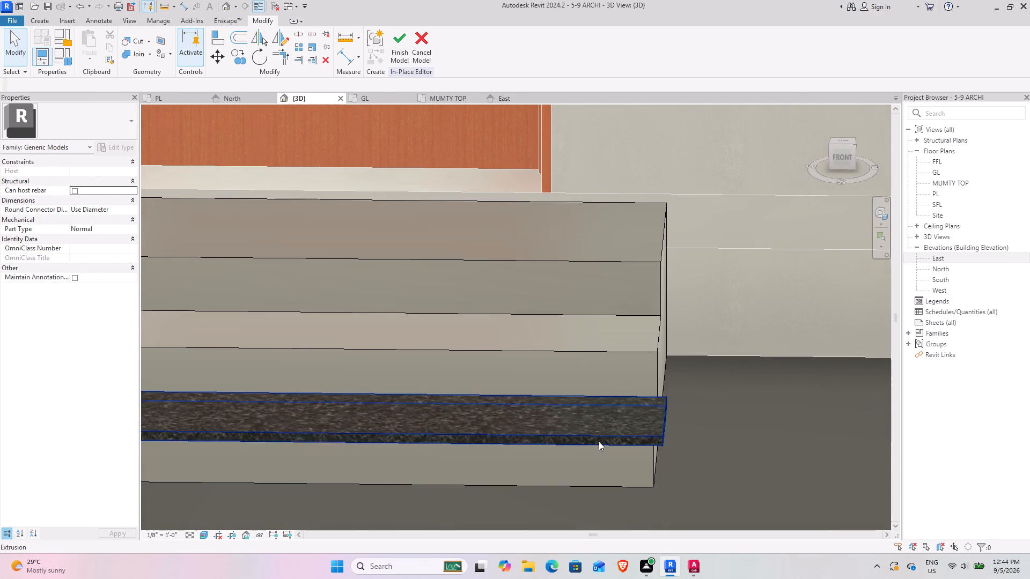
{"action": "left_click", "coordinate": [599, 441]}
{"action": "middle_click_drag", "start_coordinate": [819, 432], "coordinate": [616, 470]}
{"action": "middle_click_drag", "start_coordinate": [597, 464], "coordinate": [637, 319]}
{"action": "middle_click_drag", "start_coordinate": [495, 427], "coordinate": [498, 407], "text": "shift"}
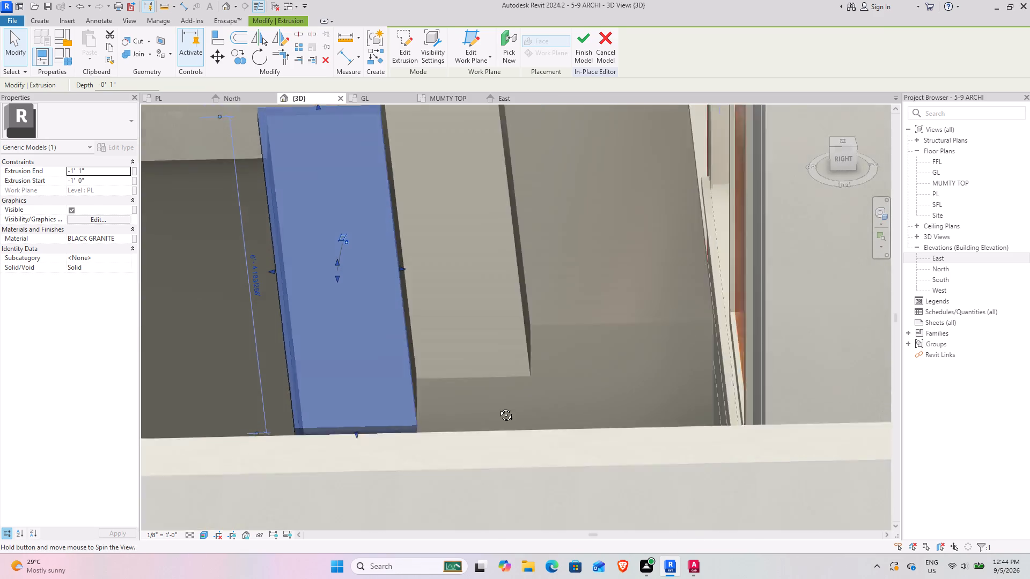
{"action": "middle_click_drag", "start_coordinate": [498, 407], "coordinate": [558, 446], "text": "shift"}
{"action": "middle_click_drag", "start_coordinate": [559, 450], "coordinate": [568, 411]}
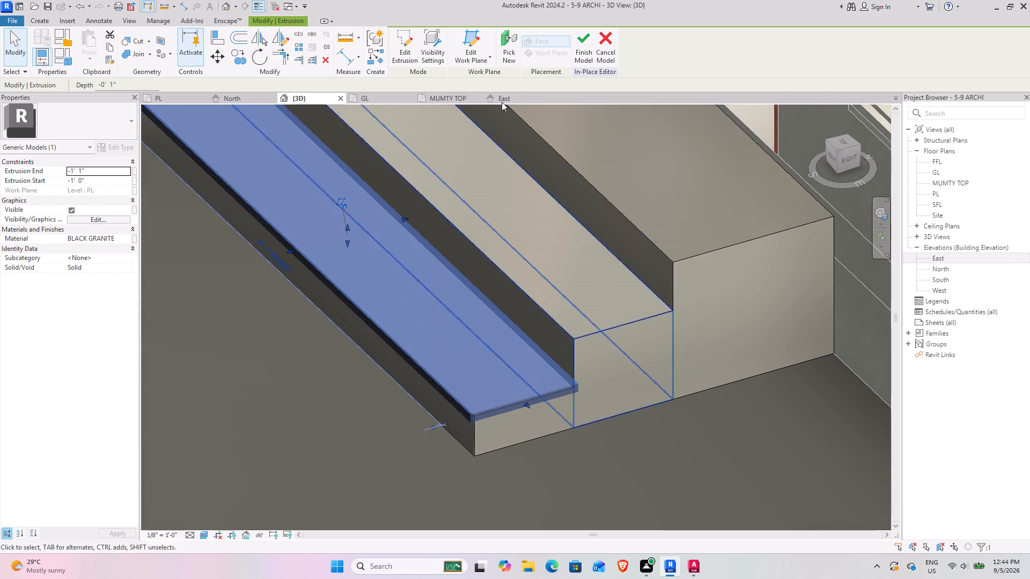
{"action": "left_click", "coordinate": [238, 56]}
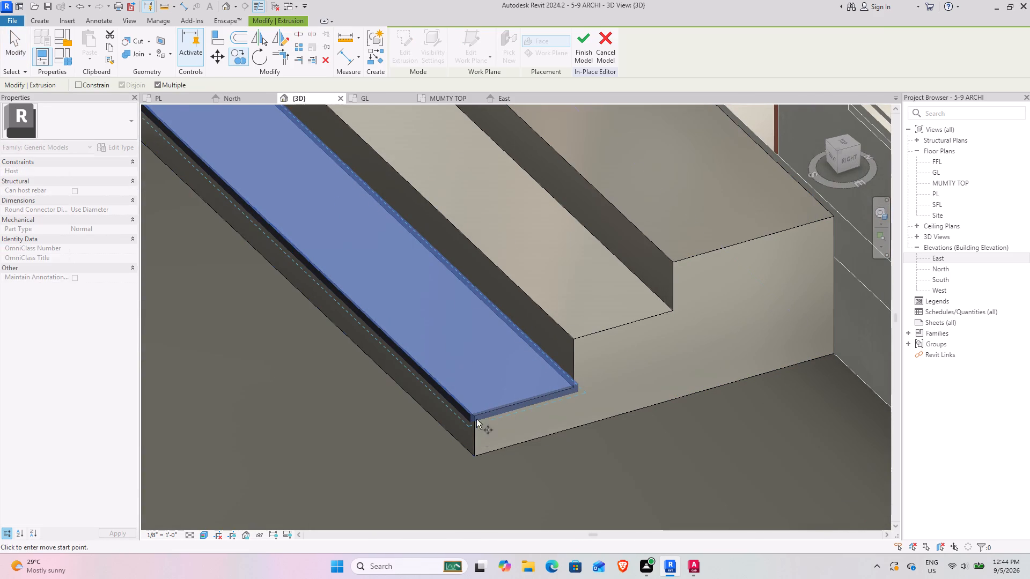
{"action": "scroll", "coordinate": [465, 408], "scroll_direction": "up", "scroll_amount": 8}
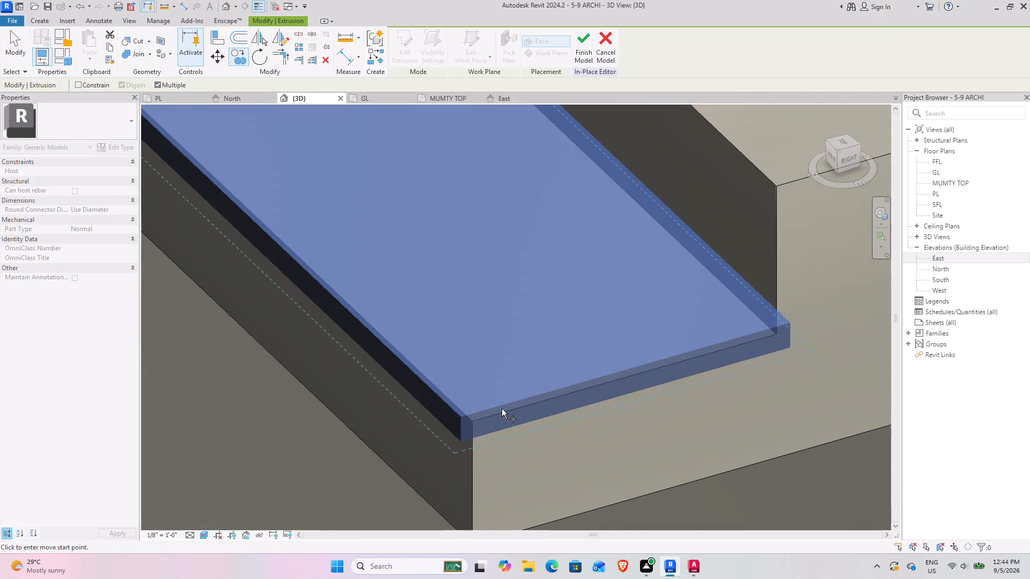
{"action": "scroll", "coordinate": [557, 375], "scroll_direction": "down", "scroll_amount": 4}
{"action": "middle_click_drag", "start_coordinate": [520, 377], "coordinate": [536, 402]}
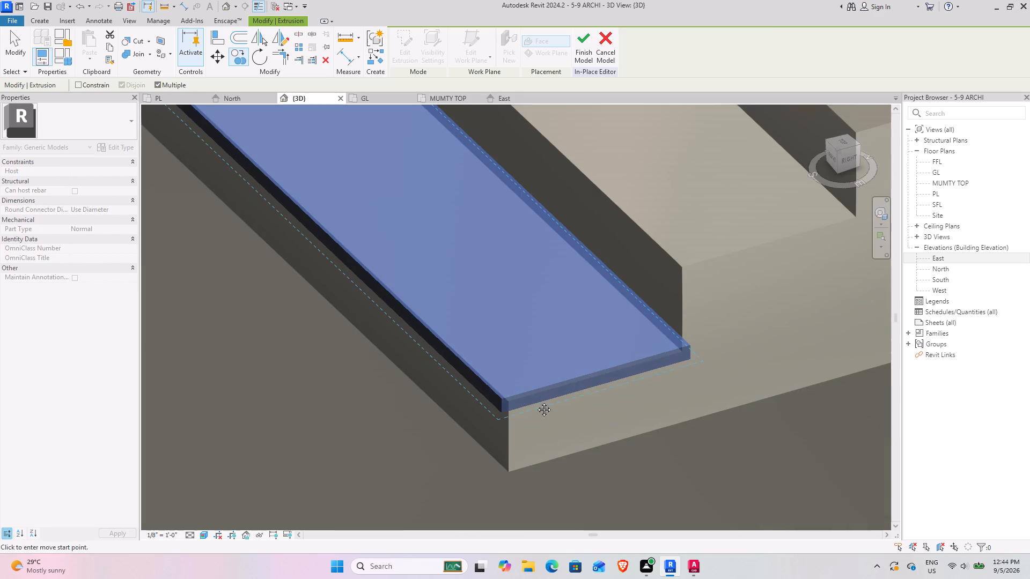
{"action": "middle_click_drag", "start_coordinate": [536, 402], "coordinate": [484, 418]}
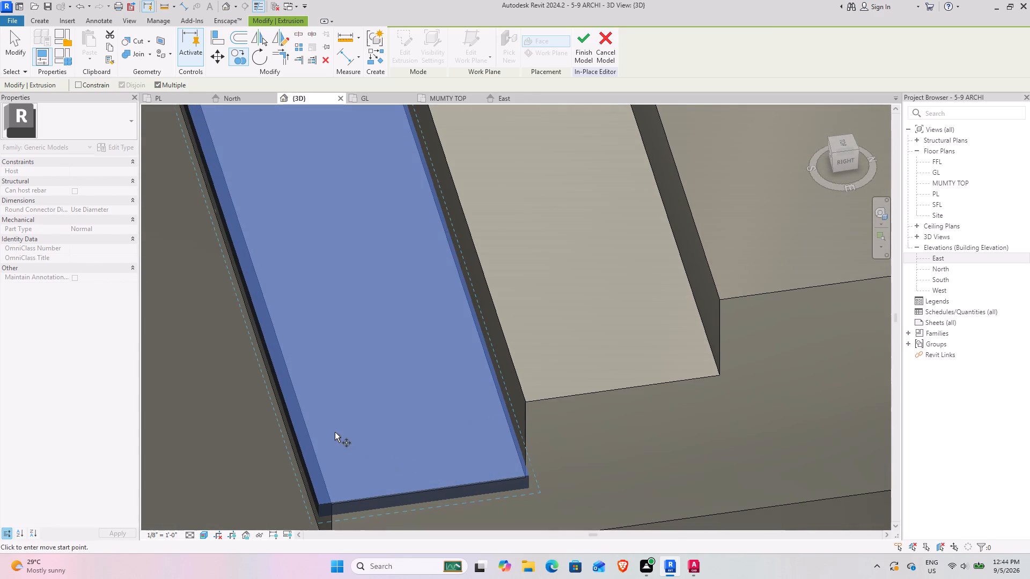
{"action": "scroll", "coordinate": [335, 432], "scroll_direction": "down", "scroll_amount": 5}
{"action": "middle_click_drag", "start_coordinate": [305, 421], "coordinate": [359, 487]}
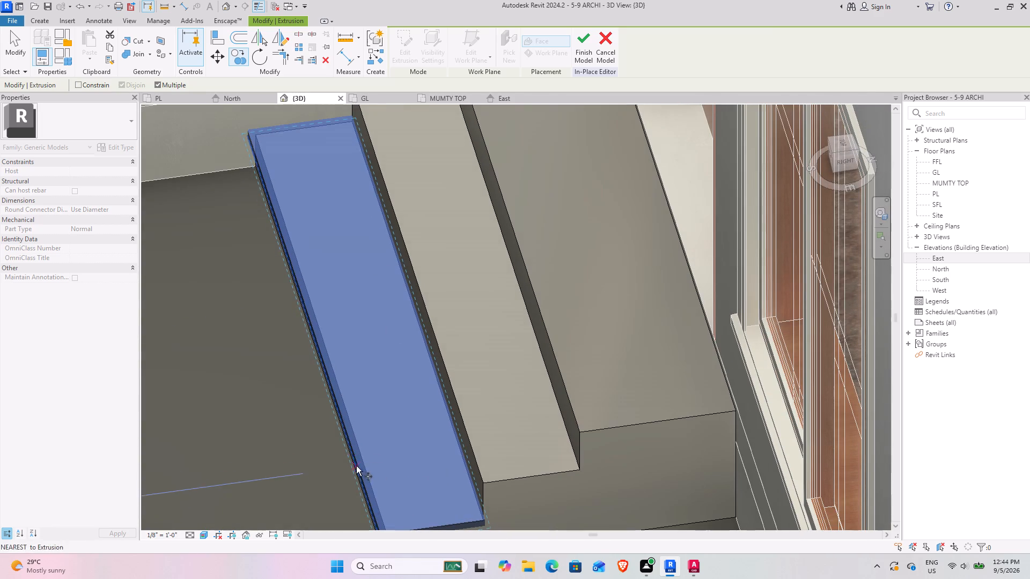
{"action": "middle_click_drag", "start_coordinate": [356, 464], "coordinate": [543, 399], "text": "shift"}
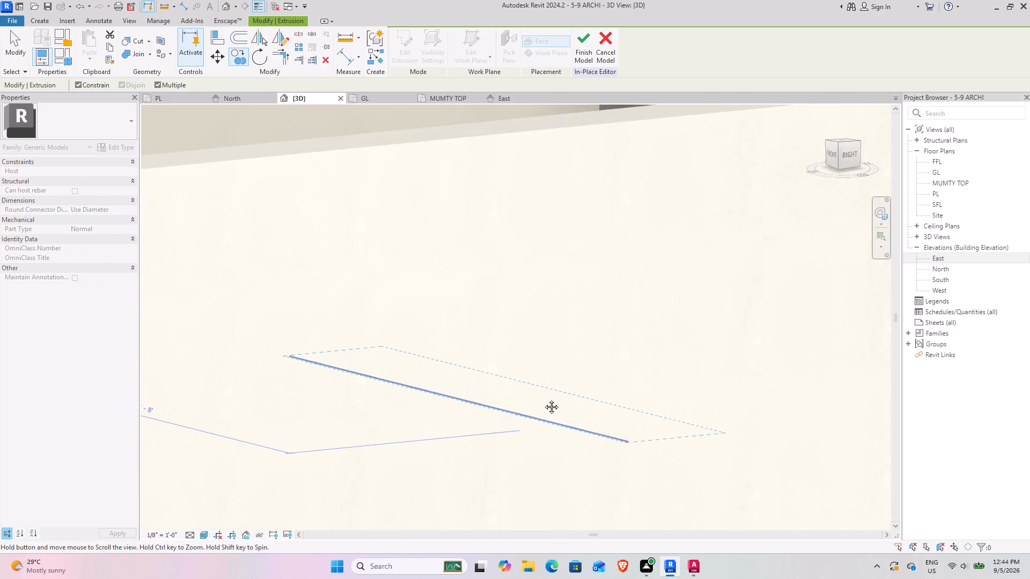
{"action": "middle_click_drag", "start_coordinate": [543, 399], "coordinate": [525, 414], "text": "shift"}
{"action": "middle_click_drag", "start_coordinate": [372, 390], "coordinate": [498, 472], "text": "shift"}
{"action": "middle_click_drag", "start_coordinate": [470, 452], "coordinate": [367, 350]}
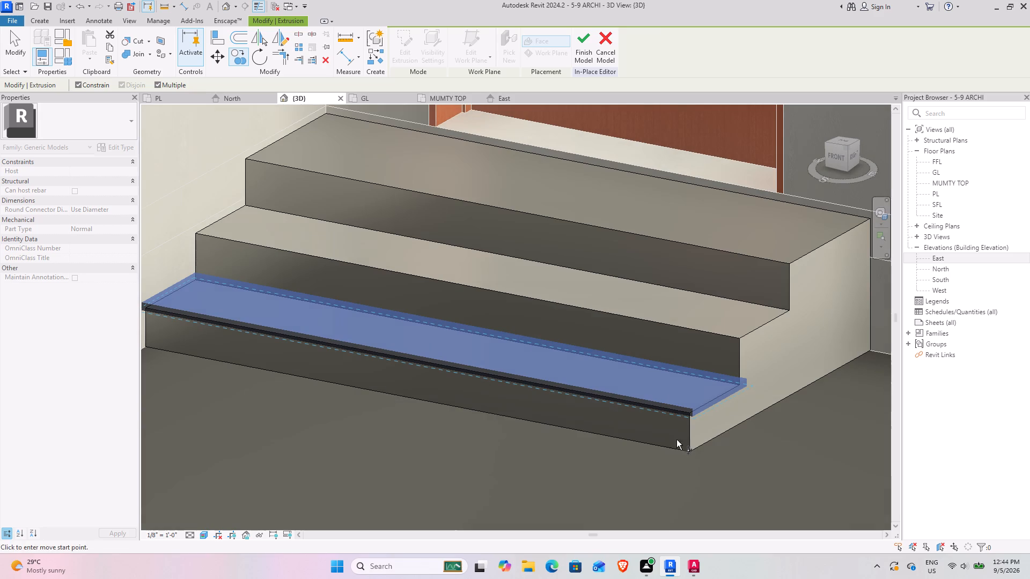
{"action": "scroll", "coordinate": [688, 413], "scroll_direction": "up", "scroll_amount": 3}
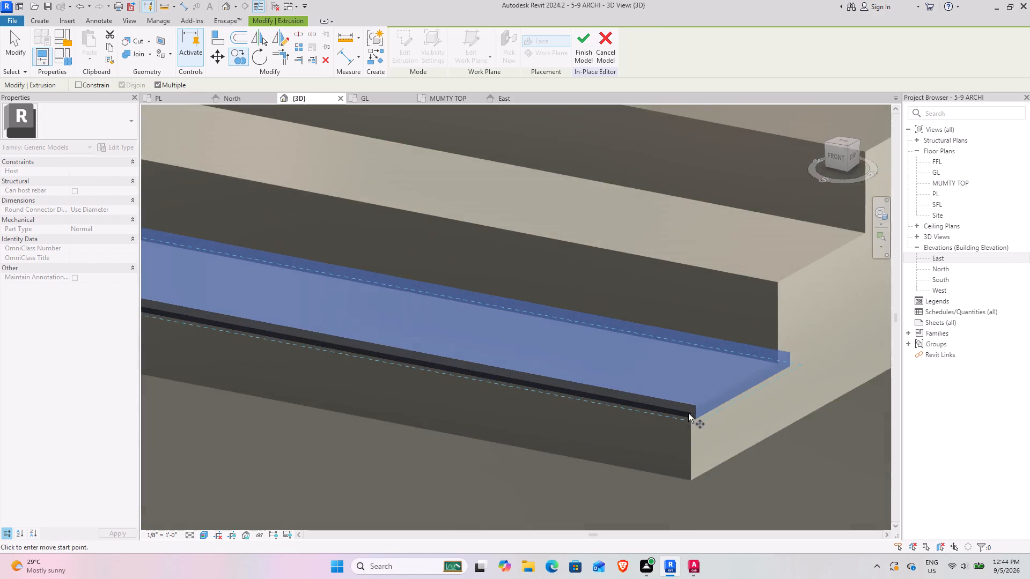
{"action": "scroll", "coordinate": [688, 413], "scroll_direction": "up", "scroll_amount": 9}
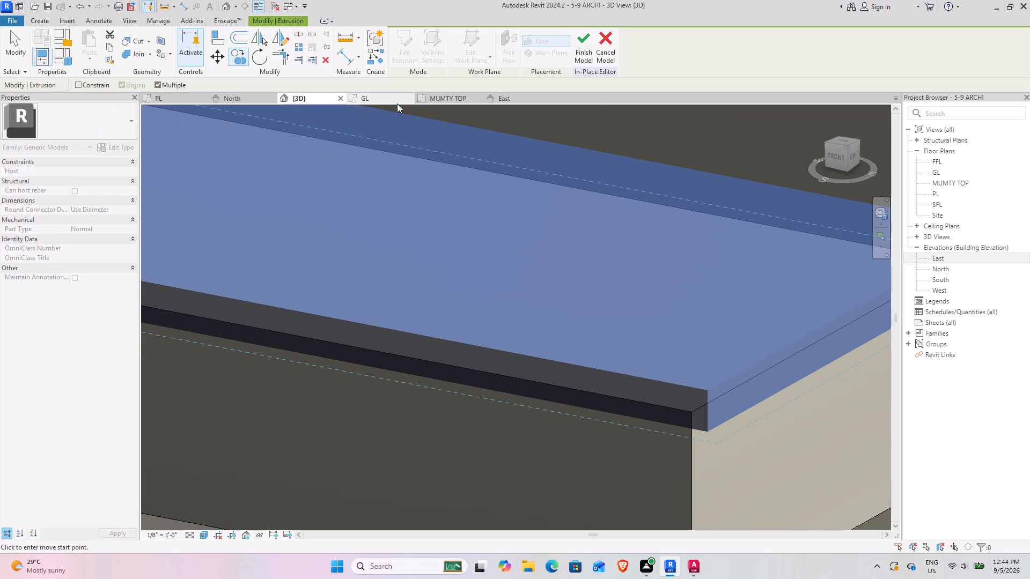
In the GL floor plan, copy the bottom step's granite tread slab from the step's outer corner to the middle step's corner.
{"action": "left_click", "coordinate": [378, 102]}
{"action": "middle_click_drag", "start_coordinate": [568, 329], "coordinate": [238, 451]}
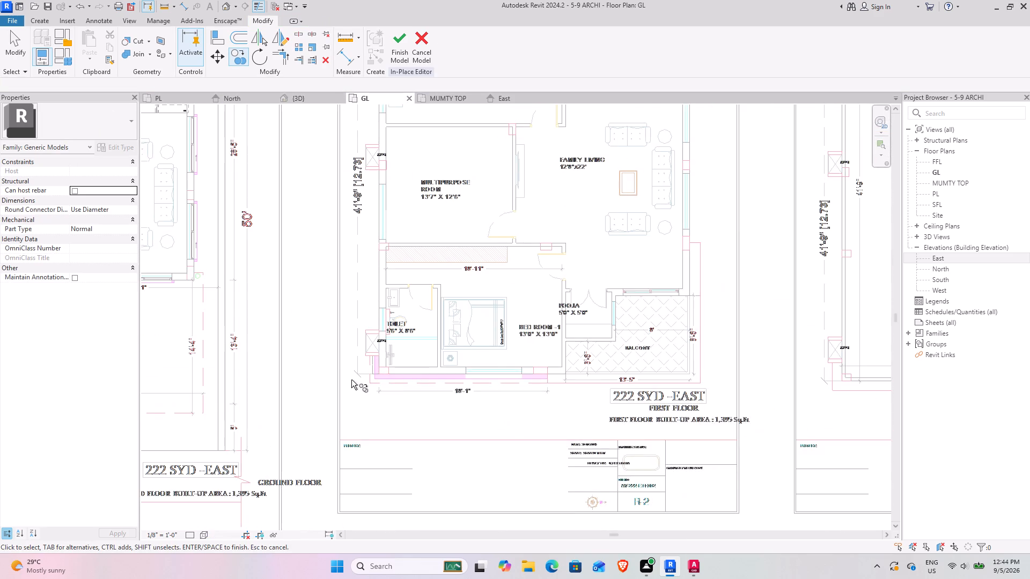
{"action": "scroll", "coordinate": [340, 373], "scroll_direction": "down", "scroll_amount": 3}
{"action": "middle_click_drag", "start_coordinate": [260, 373], "coordinate": [504, 373]}
{"action": "scroll", "coordinate": [420, 322], "scroll_direction": "up", "scroll_amount": 7}
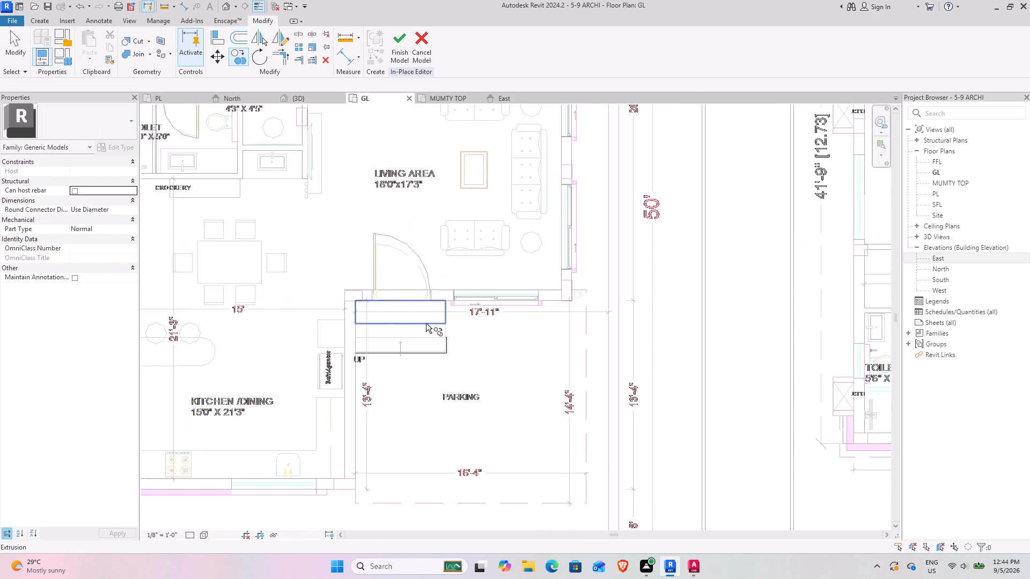
{"action": "scroll", "coordinate": [449, 329], "scroll_direction": "up", "scroll_amount": 12}
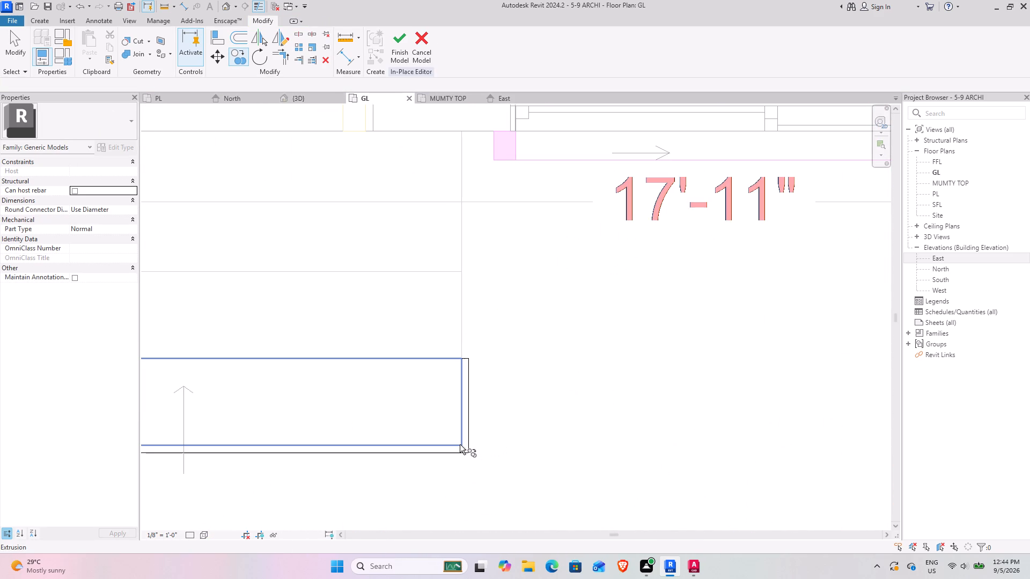
{"action": "left_click", "coordinate": [460, 444]}
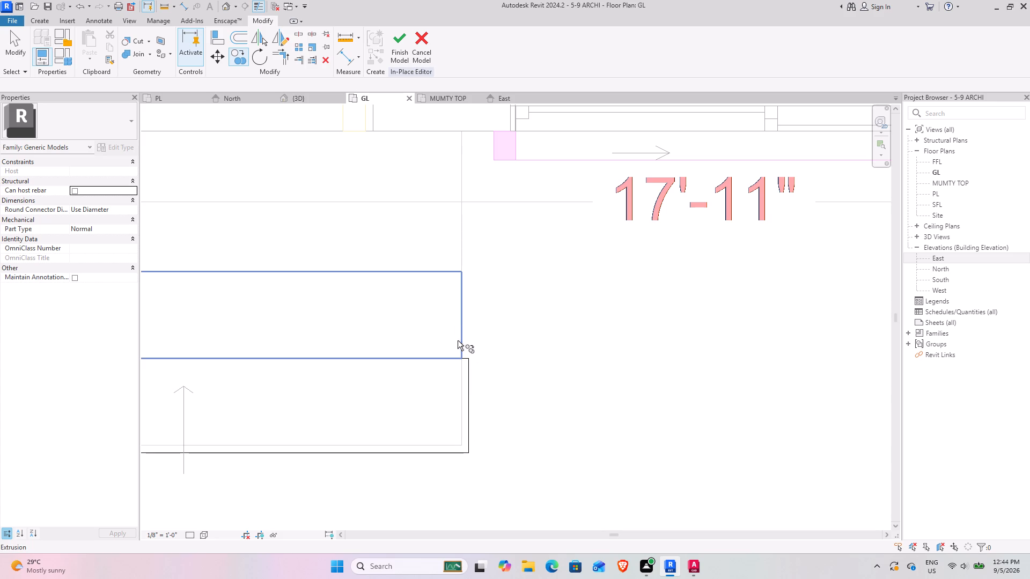
{"action": "key", "text": "Escape"}
{"action": "key", "text": "Escape"}
{"action": "key", "text": "Escape"}
{"action": "left_click", "coordinate": [469, 405]}
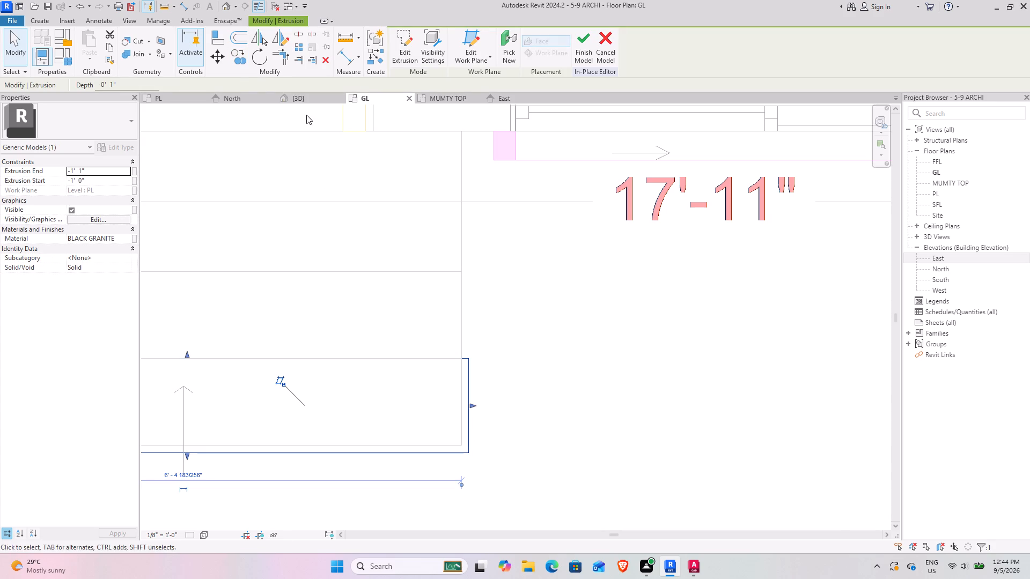
{"action": "left_click", "coordinate": [240, 60]}
{"action": "left_click", "coordinate": [460, 448]}
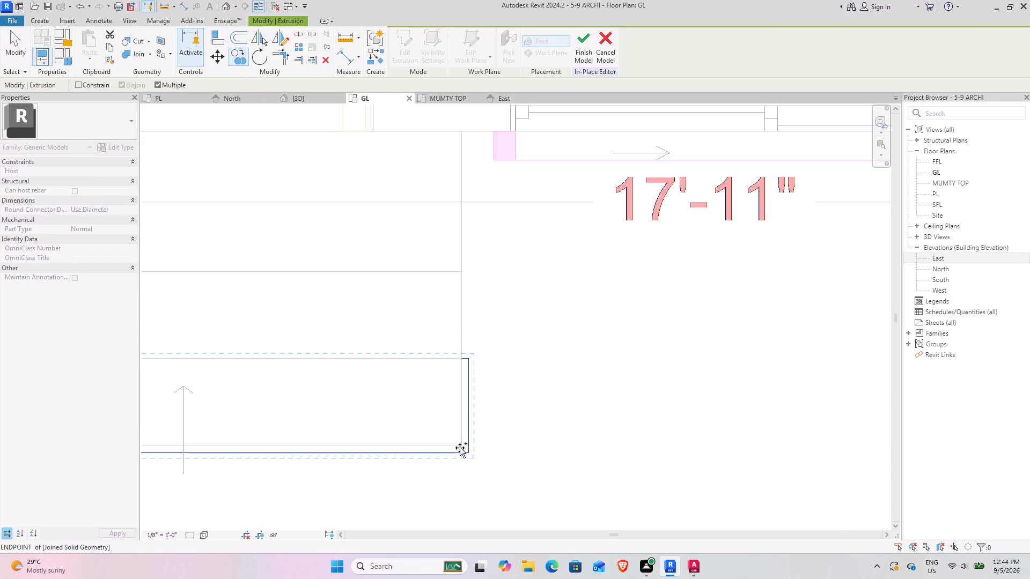
{"action": "left_click", "coordinate": [459, 358]}
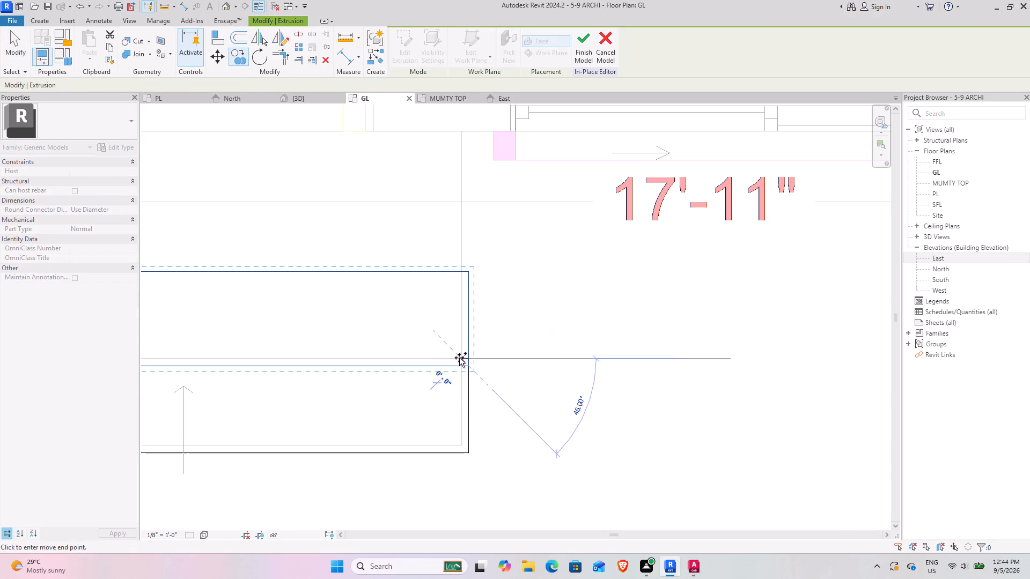
Place another copy of the tread slab at the top step's outer corner and end the Copy command.
{"action": "middle_click_drag", "start_coordinate": [399, 400], "coordinate": [442, 539]}
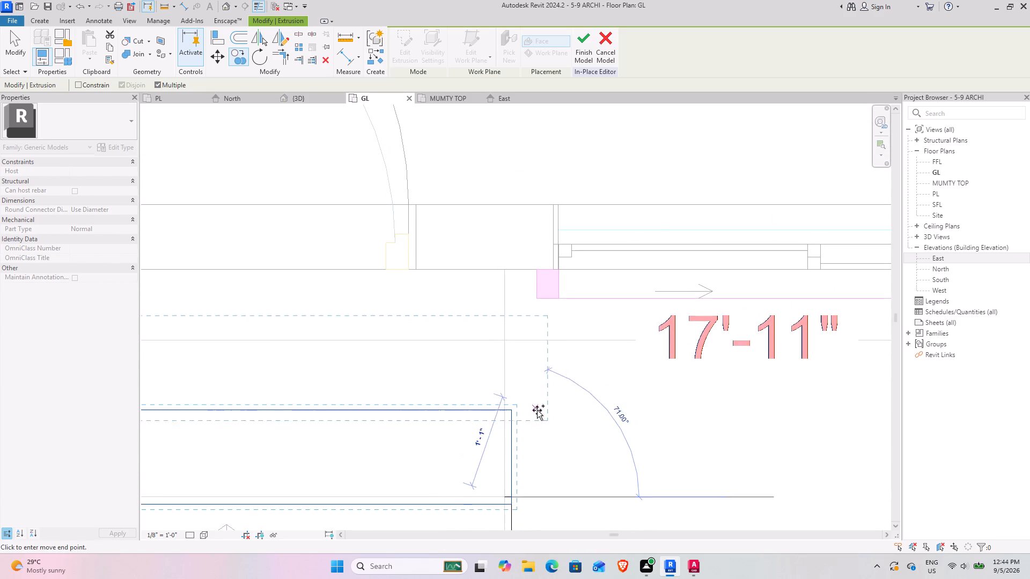
{"action": "scroll", "coordinate": [468, 452], "scroll_direction": "down", "scroll_amount": 3}
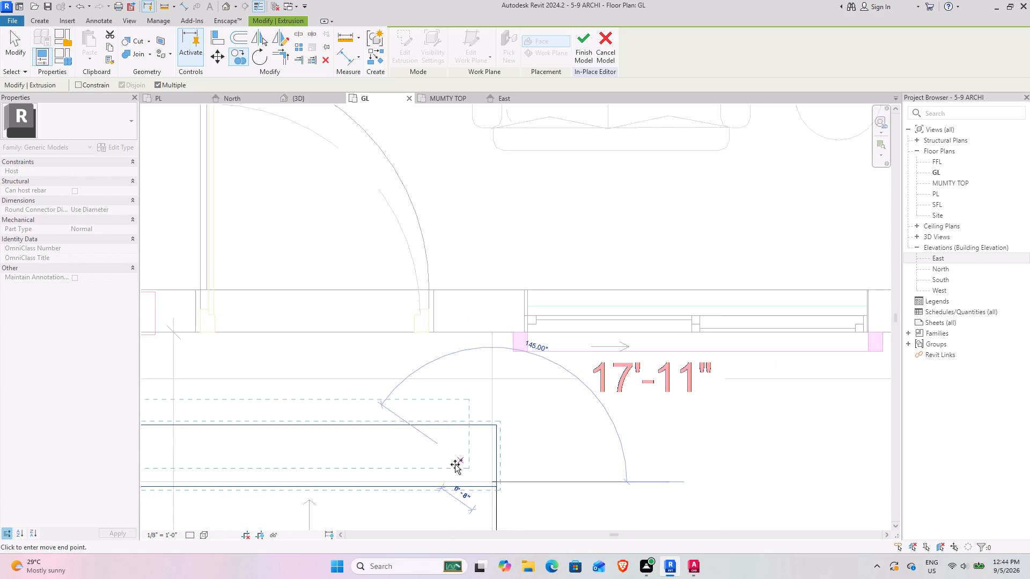
{"action": "middle_click_drag", "start_coordinate": [438, 469], "coordinate": [473, 435]}
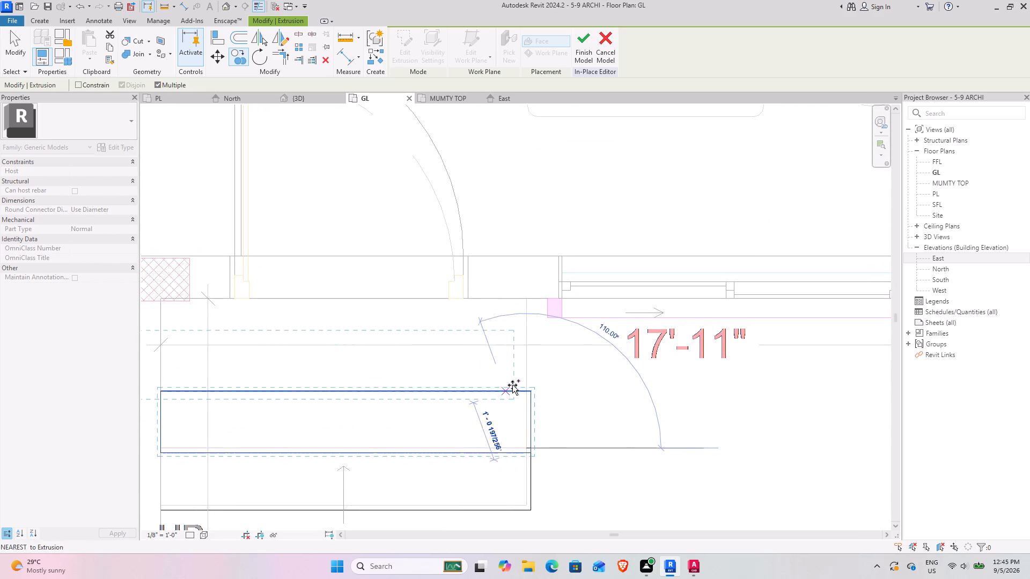
{"action": "left_click", "coordinate": [522, 392]}
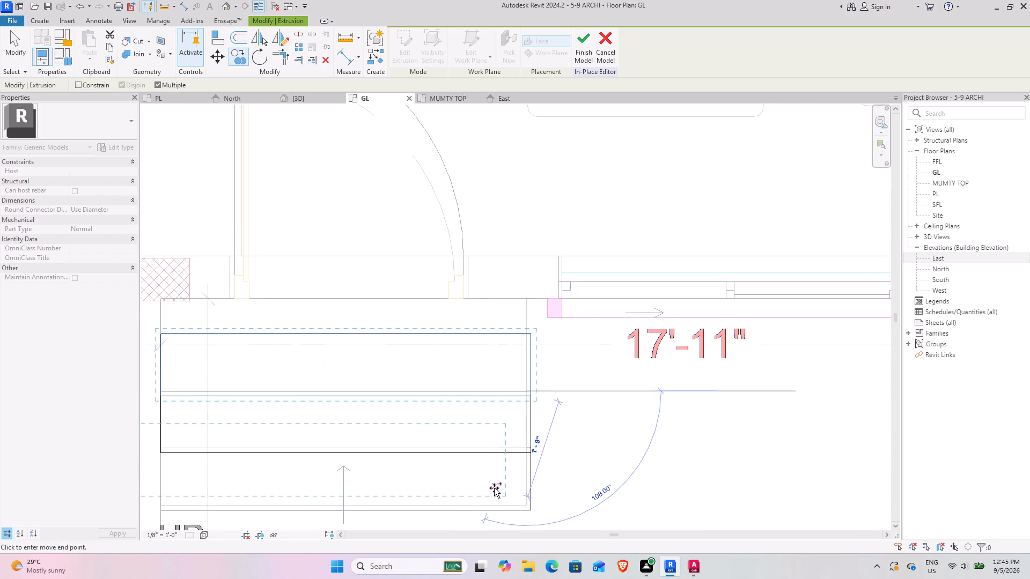
{"action": "key", "text": "Escape"}
{"action": "key", "text": "Escape"}
{"action": "key", "text": "Escape"}
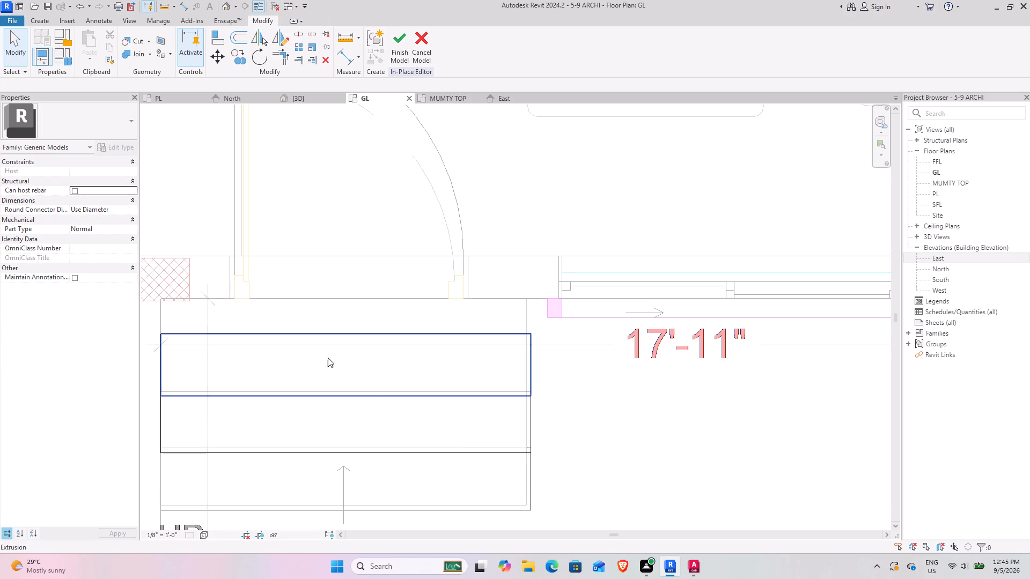
In the 3D front view, raise the middle tread slab's upper and lower faces so it rests on the middle step.
{"action": "left_click", "coordinate": [291, 97]}
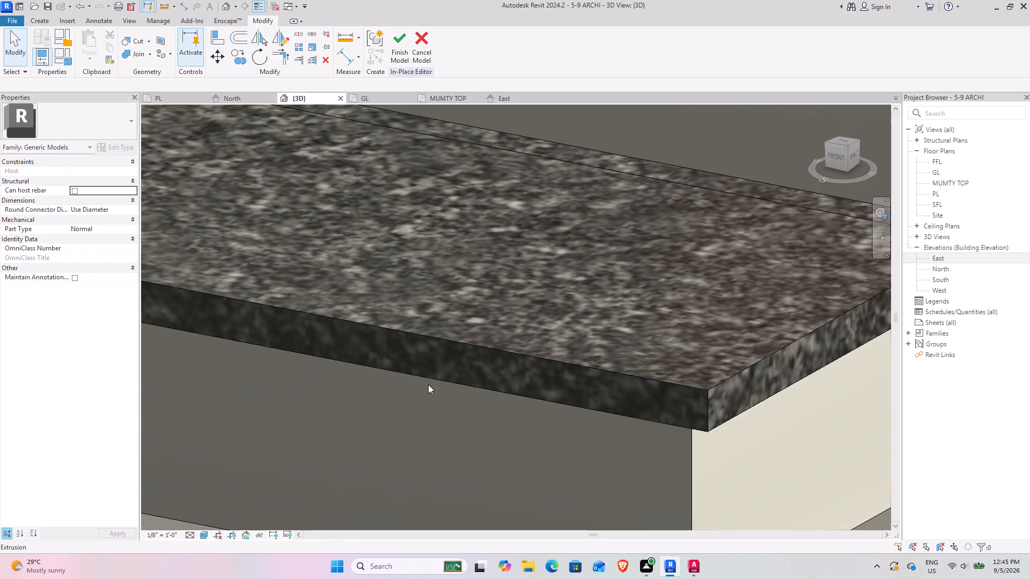
{"action": "scroll", "coordinate": [428, 384], "scroll_direction": "down", "scroll_amount": 9}
{"action": "scroll", "coordinate": [387, 398], "scroll_direction": "down", "scroll_amount": 4}
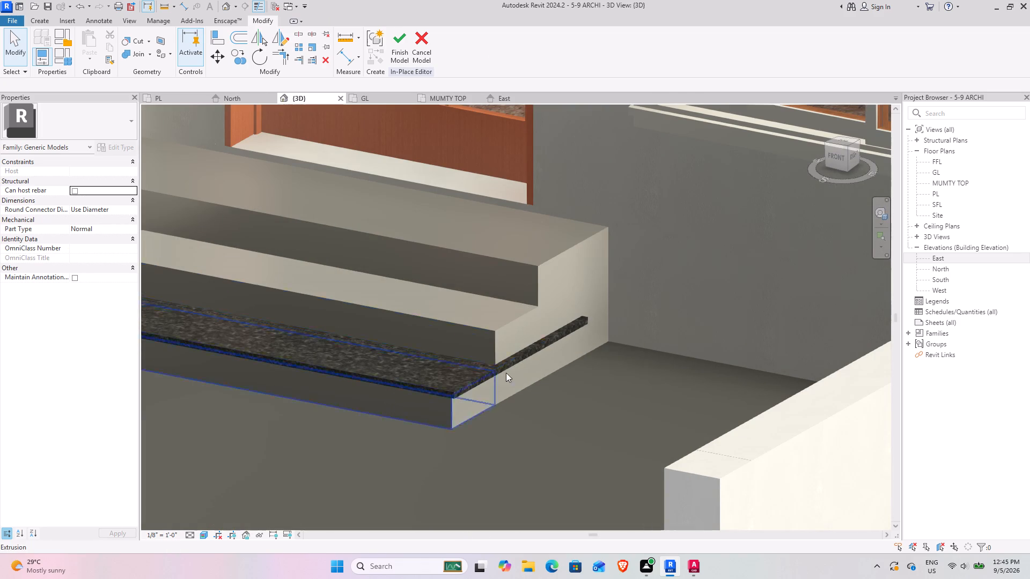
{"action": "left_click", "coordinate": [514, 361]}
{"action": "middle_click_drag", "start_coordinate": [337, 433], "coordinate": [413, 388], "text": "shift"}
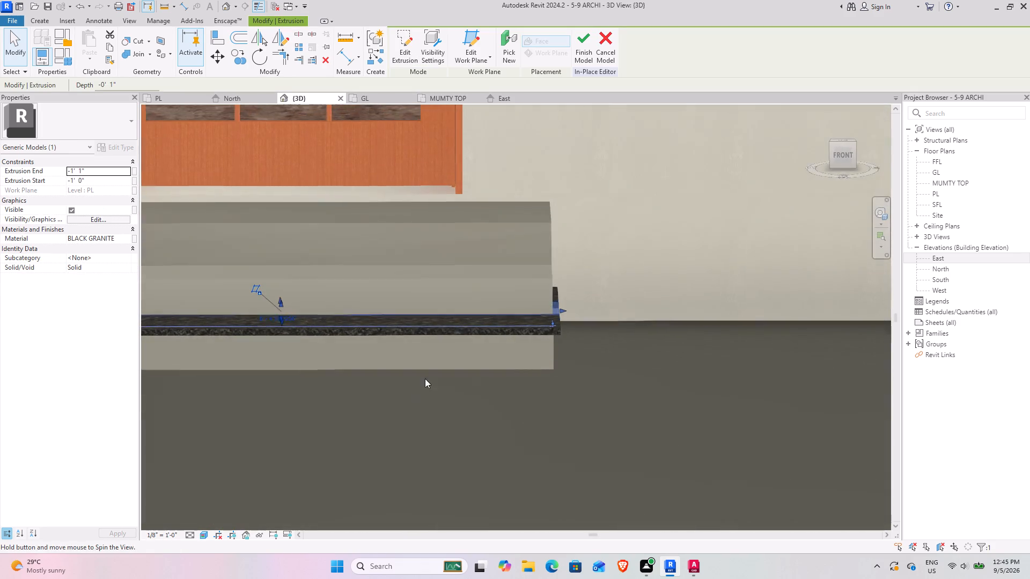
{"action": "left_click", "coordinate": [840, 158]}
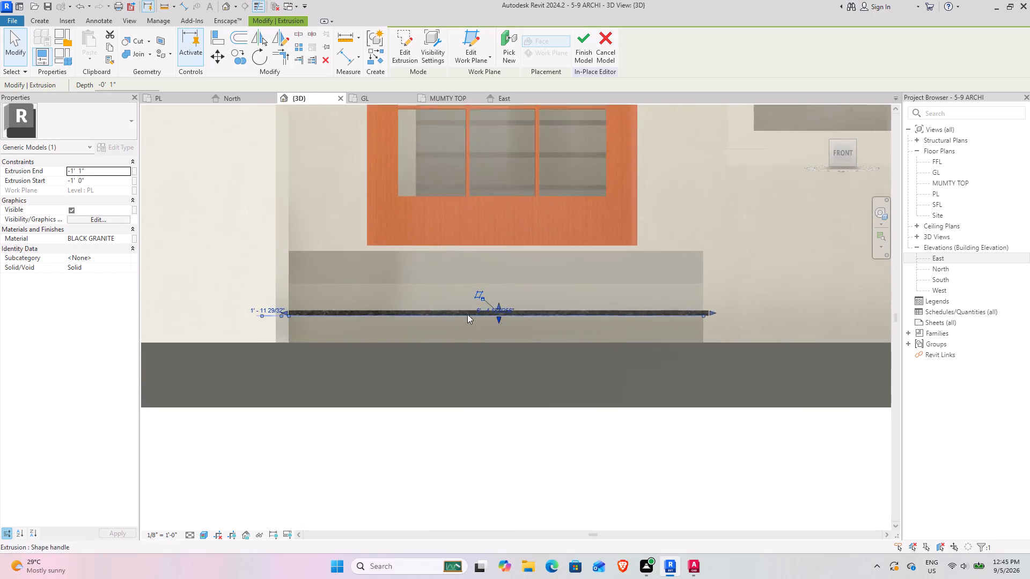
{"action": "scroll", "coordinate": [515, 294], "scroll_direction": "up", "scroll_amount": 12}
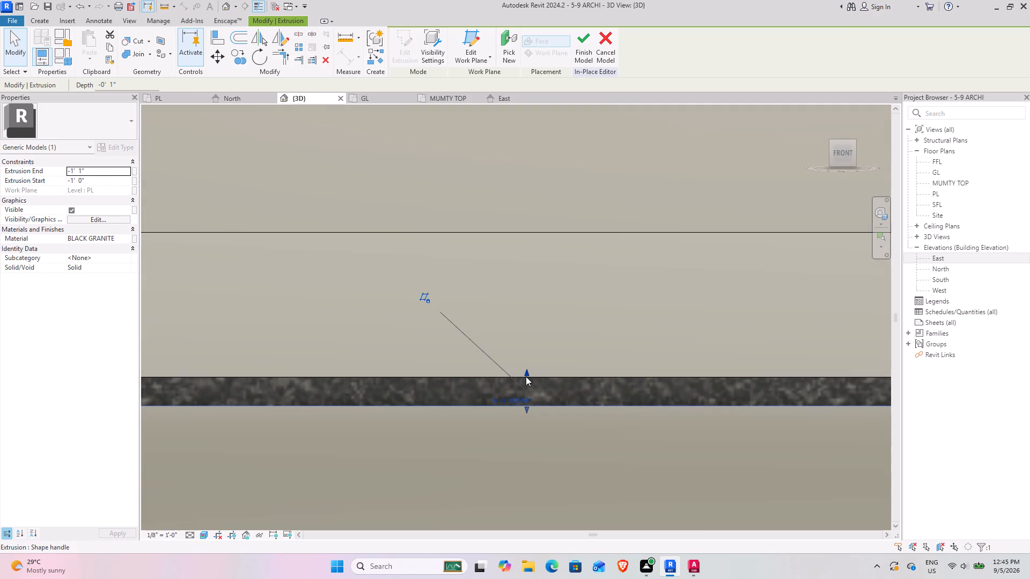
{"action": "left_click_drag", "start_coordinate": [527, 373], "coordinate": [499, 199]}
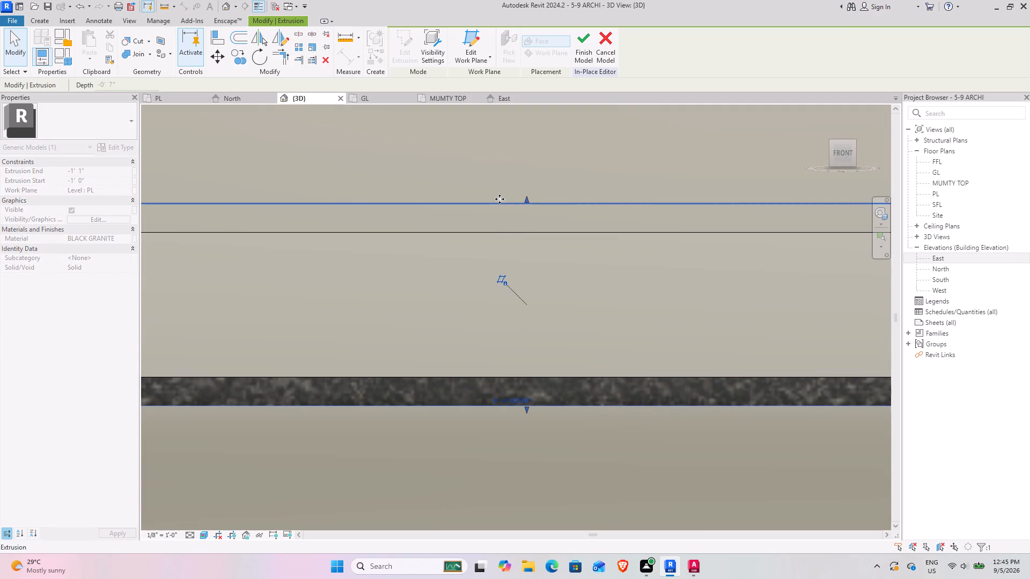
{"action": "left_click_drag", "start_coordinate": [527, 411], "coordinate": [517, 228]}
{"action": "left_click", "coordinate": [552, 469]}
{"action": "middle_click_drag", "start_coordinate": [530, 250], "coordinate": [437, 409]}
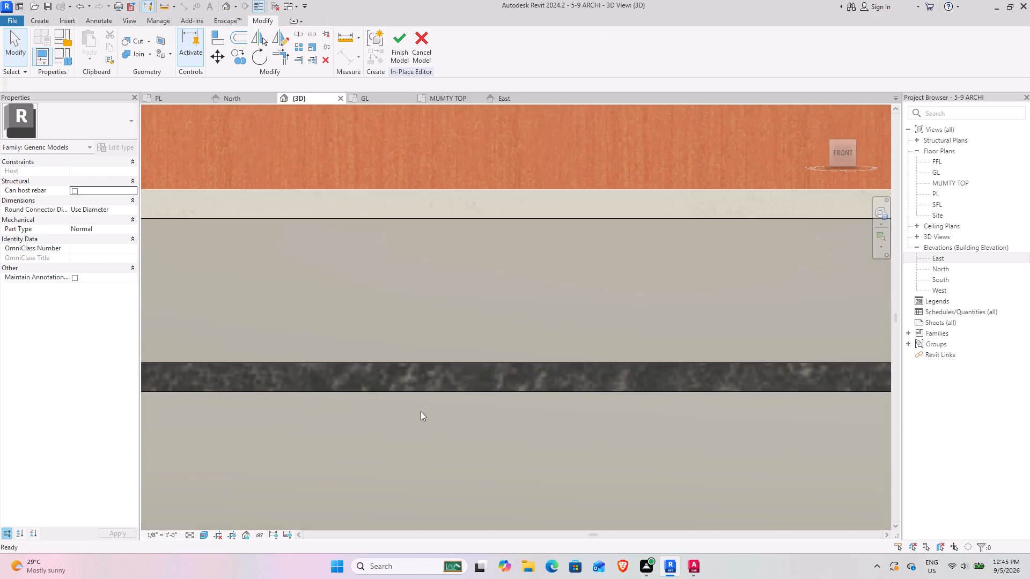
Raise the third slab's faces onto the top step, giving Extrusion Start 0' 0" and Extrusion End -0' 1".
{"action": "scroll", "coordinate": [421, 411], "scroll_direction": "down", "scroll_amount": 9}
{"action": "middle_click_drag", "start_coordinate": [688, 413], "coordinate": [567, 466], "text": "shift"}
{"action": "middle_click_drag", "start_coordinate": [532, 420], "coordinate": [591, 464], "text": "shift"}
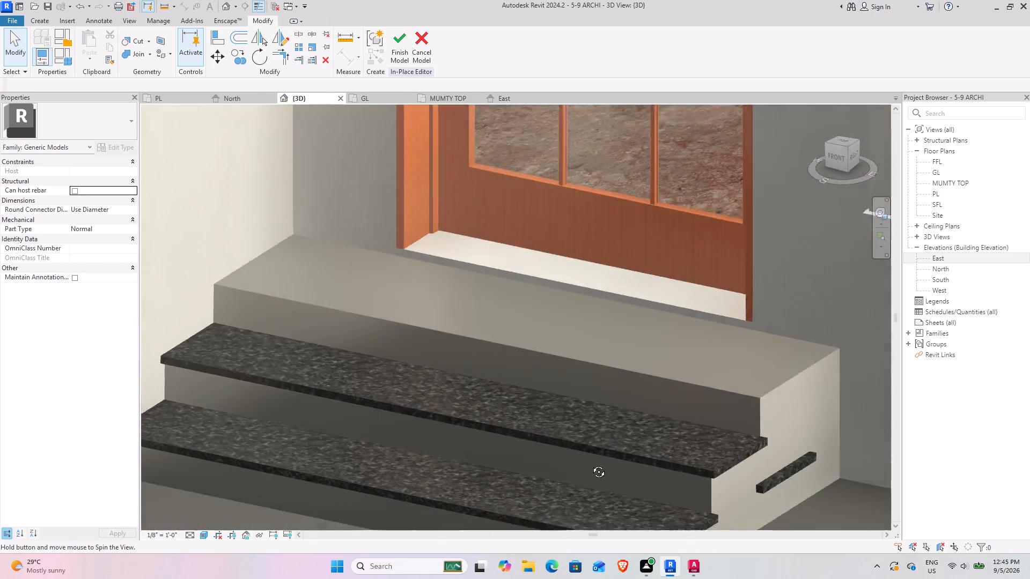
{"action": "middle_click_drag", "start_coordinate": [591, 464], "coordinate": [608, 485], "text": "shift"}
{"action": "middle_click_drag", "start_coordinate": [590, 478], "coordinate": [417, 425]}
{"action": "left_click", "coordinate": [621, 407]}
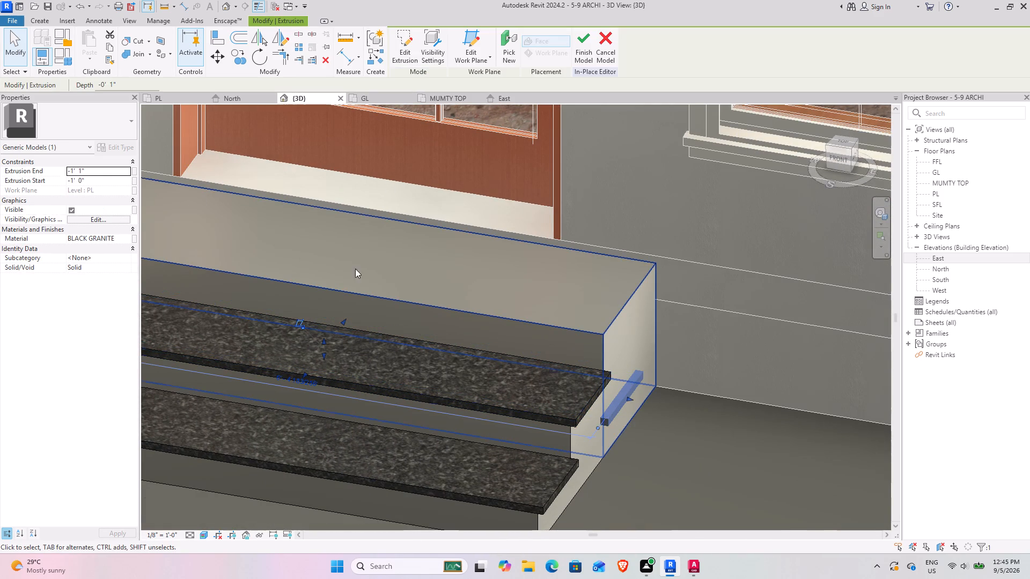
{"action": "left_click", "coordinate": [836, 160]}
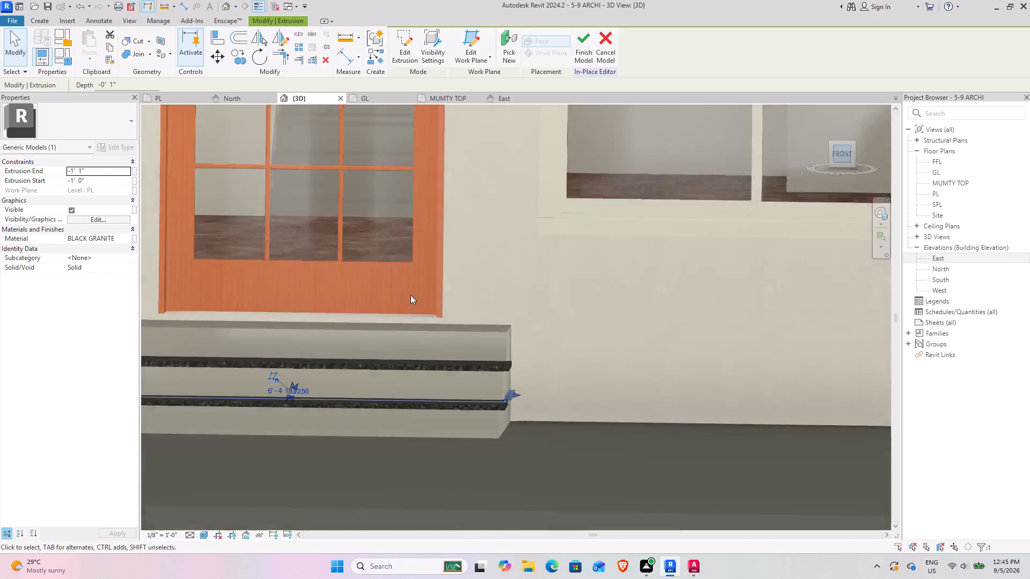
{"action": "scroll", "coordinate": [366, 354], "scroll_direction": "up", "scroll_amount": 4}
{"action": "middle_click_drag", "start_coordinate": [493, 313], "coordinate": [454, 419]}
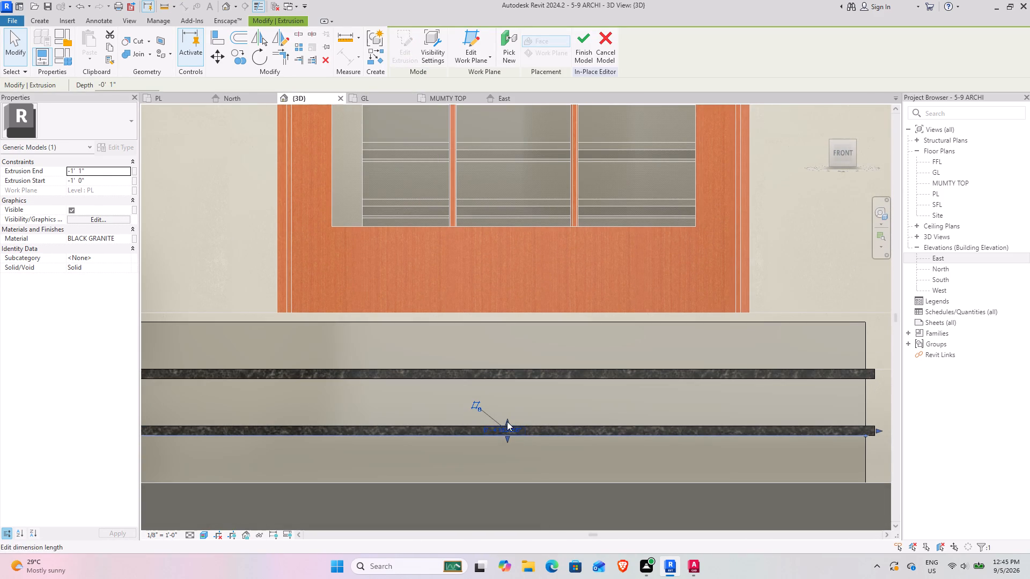
{"action": "left_click_drag", "start_coordinate": [507, 421], "coordinate": [499, 309]}
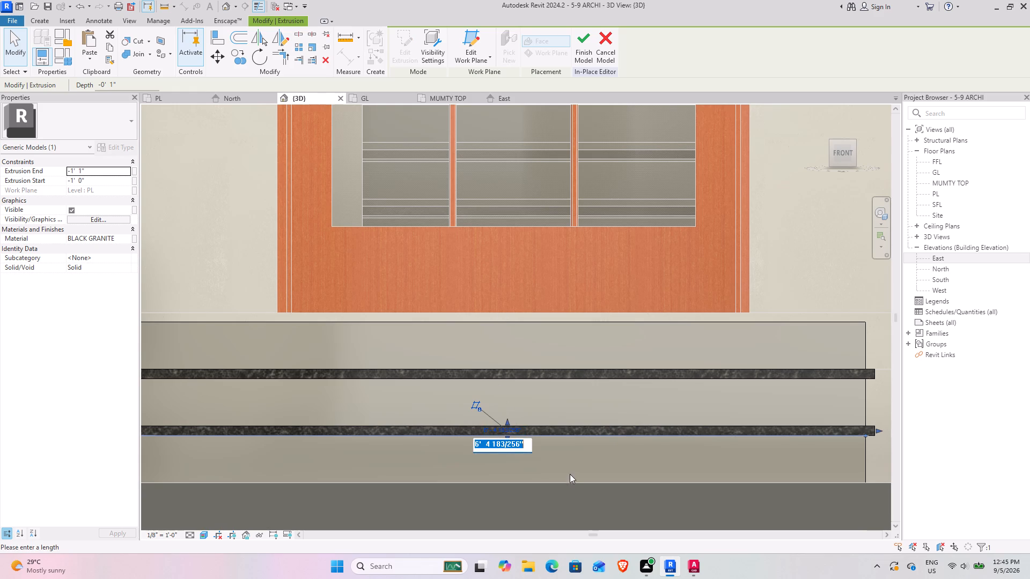
{"action": "left_click", "coordinate": [570, 475]}
{"action": "left_click_drag", "start_coordinate": [507, 422], "coordinate": [509, 403]}
{"action": "left_click_drag", "start_coordinate": [599, 498], "coordinate": [594, 498]}
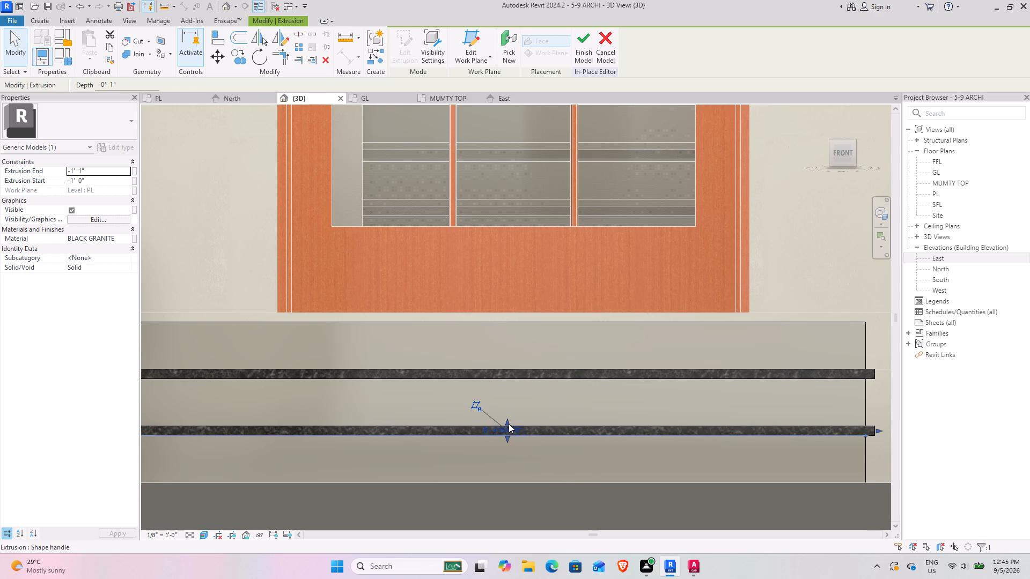
{"action": "left_click_drag", "start_coordinate": [509, 414], "coordinate": [503, 309]}
{"action": "left_click_drag", "start_coordinate": [507, 440], "coordinate": [504, 332]}
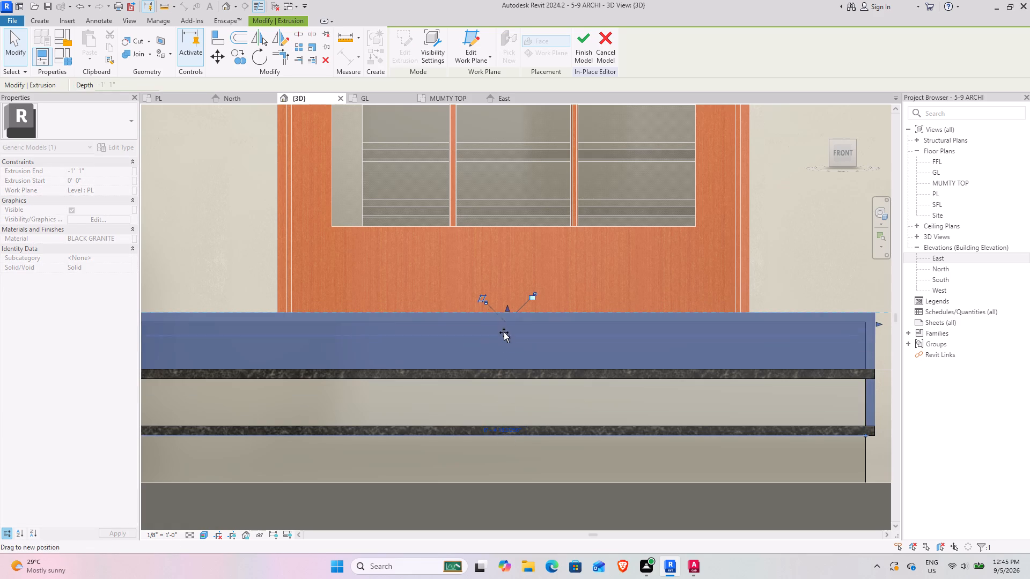
{"action": "left_click_drag", "start_coordinate": [504, 332], "coordinate": [504, 326]}
{"action": "left_click", "coordinate": [553, 520]}
Extend the top tread slab's back edge to the entrance door wall so it covers the whole landing.
{"action": "scroll", "coordinate": [562, 462], "scroll_direction": "down", "scroll_amount": 5}
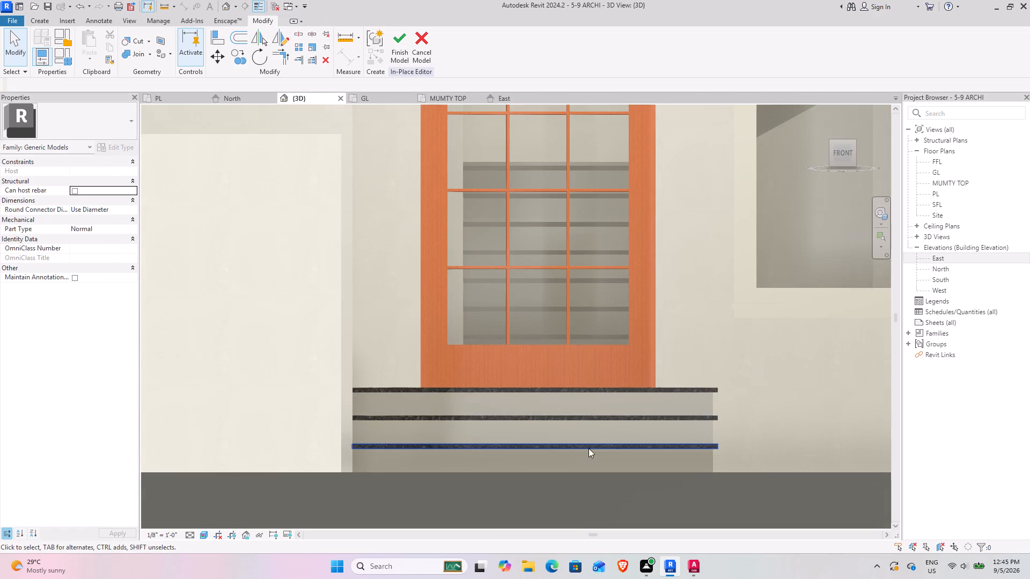
{"action": "middle_click_drag", "start_coordinate": [610, 440], "coordinate": [533, 522], "text": "shift"}
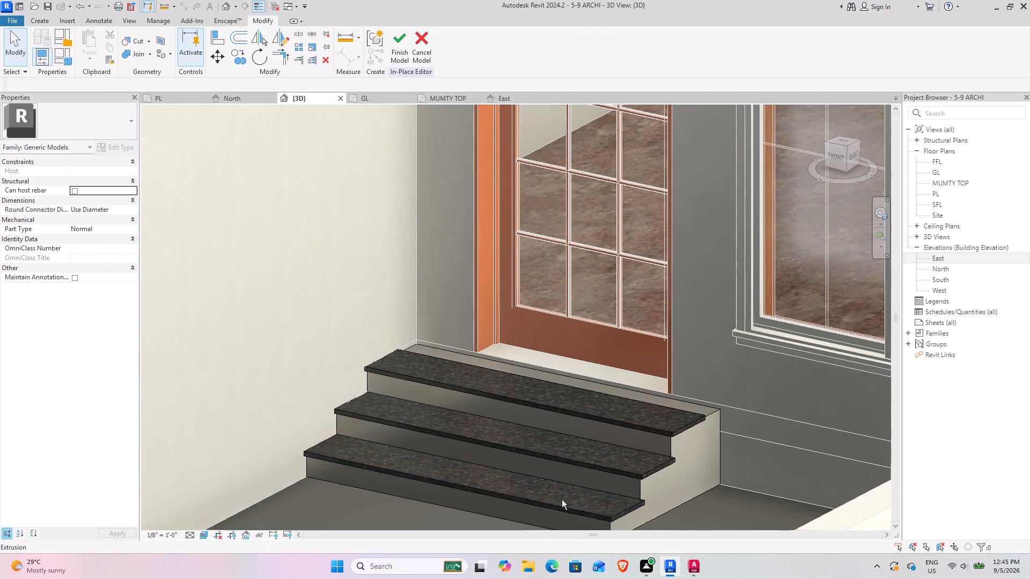
{"action": "middle_click_drag", "start_coordinate": [526, 519], "coordinate": [467, 543], "text": "shift"}
{"action": "left_click", "coordinate": [619, 463]}
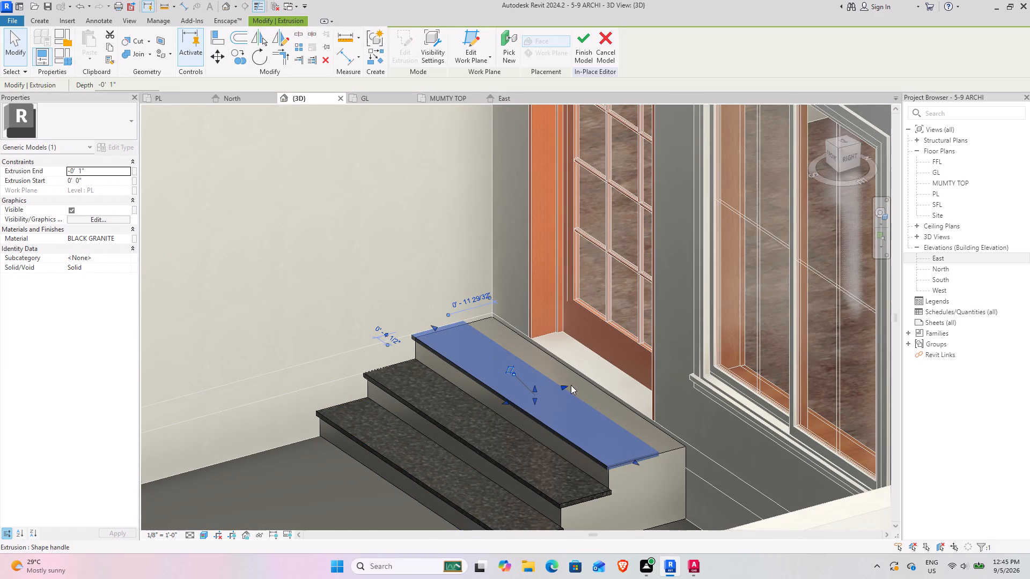
{"action": "left_click_drag", "start_coordinate": [561, 388], "coordinate": [591, 381]}
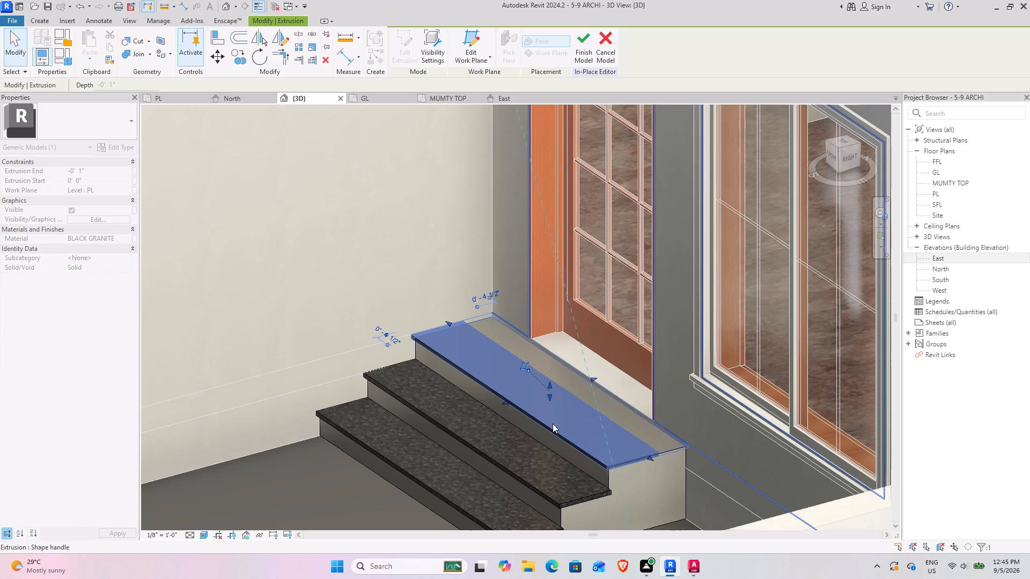
{"action": "left_click", "coordinate": [377, 486]}
Examine the granite-covered entrance steps and their surroundings from several 3D angles.
{"action": "scroll", "coordinate": [377, 486], "scroll_direction": "down", "scroll_amount": 4}
{"action": "middle_click_drag", "start_coordinate": [495, 463], "coordinate": [501, 500], "text": "shift"}
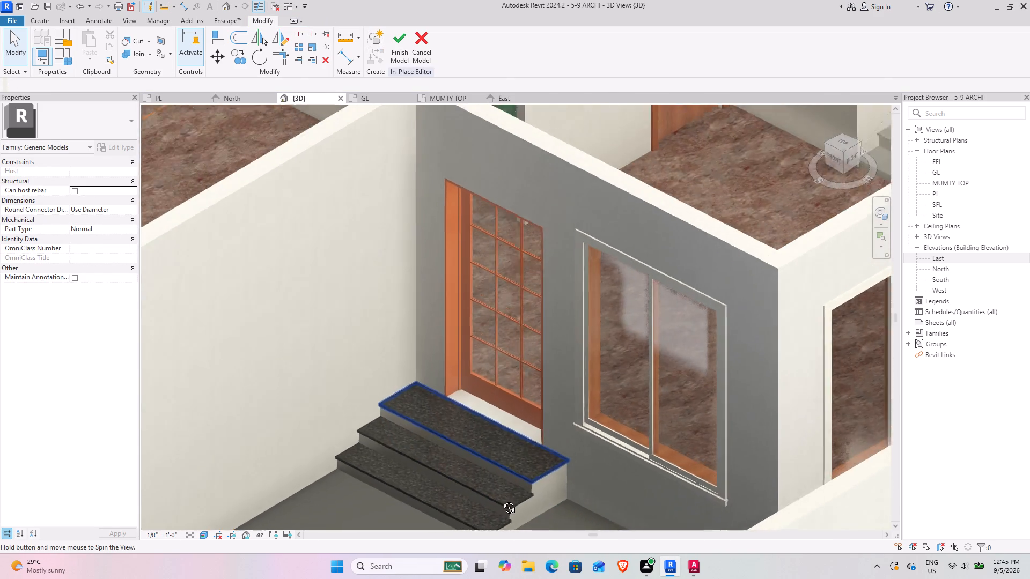
{"action": "middle_click_drag", "start_coordinate": [501, 500], "coordinate": [501, 527], "text": "shift"}
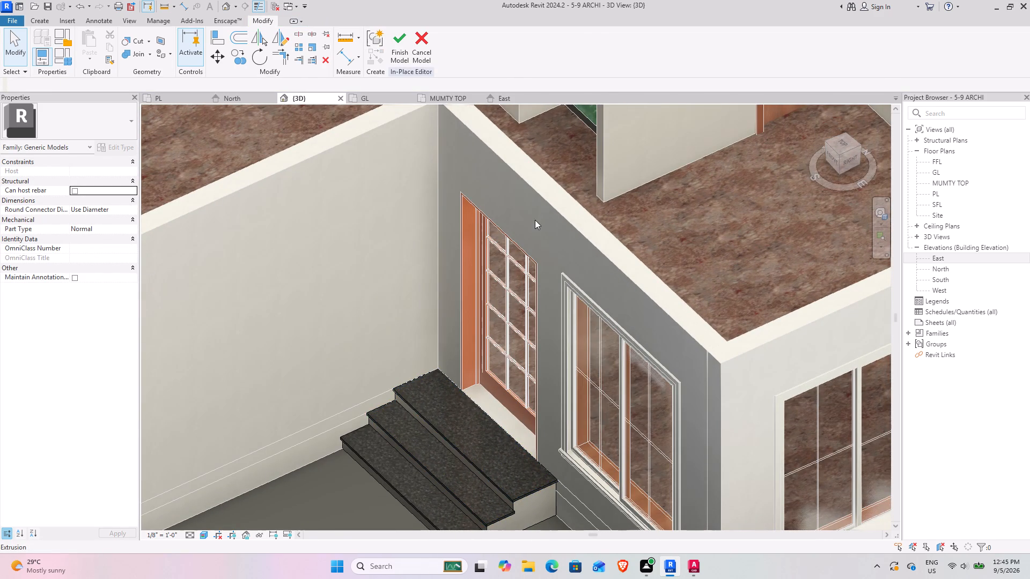
{"action": "scroll", "coordinate": [531, 226], "scroll_direction": "down", "scroll_amount": 8}
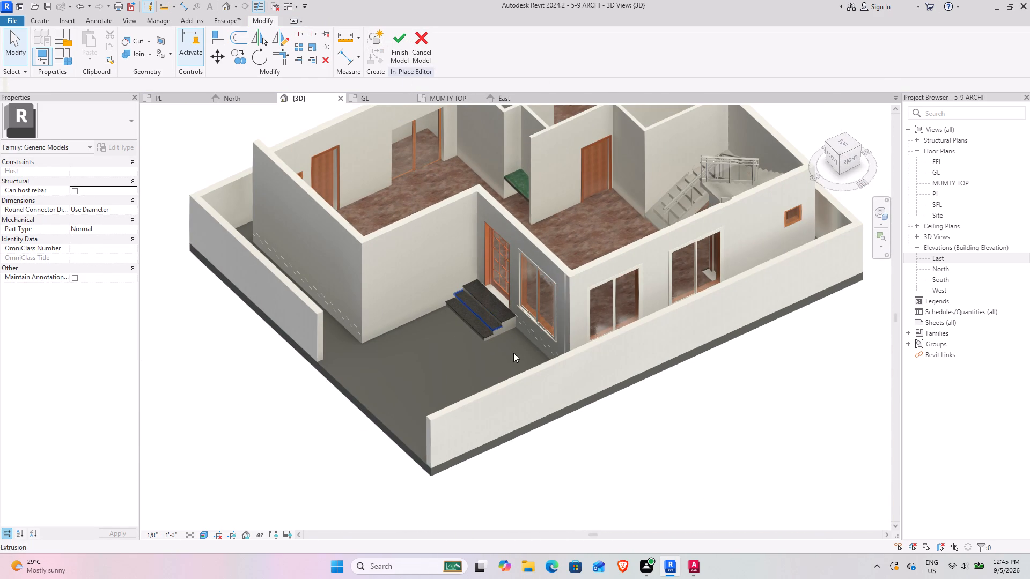
{"action": "scroll", "coordinate": [480, 328], "scroll_direction": "up", "scroll_amount": 5}
{"action": "middle_click_drag", "start_coordinate": [445, 344], "coordinate": [525, 266], "text": "shift"}
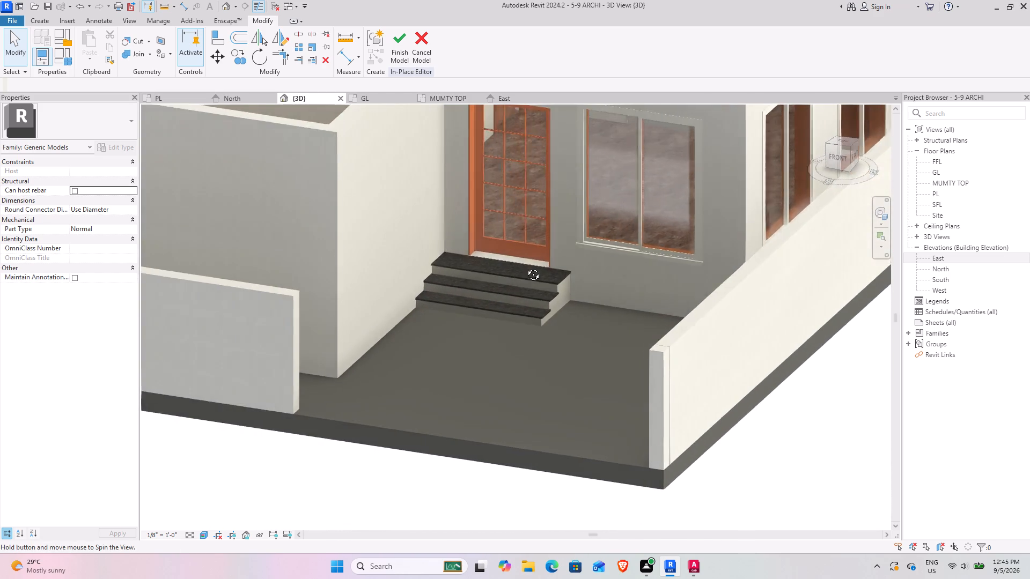
{"action": "middle_click_drag", "start_coordinate": [525, 266], "coordinate": [457, 332], "text": "shift"}
{"action": "scroll", "coordinate": [498, 337], "scroll_direction": "down", "scroll_amount": 4}
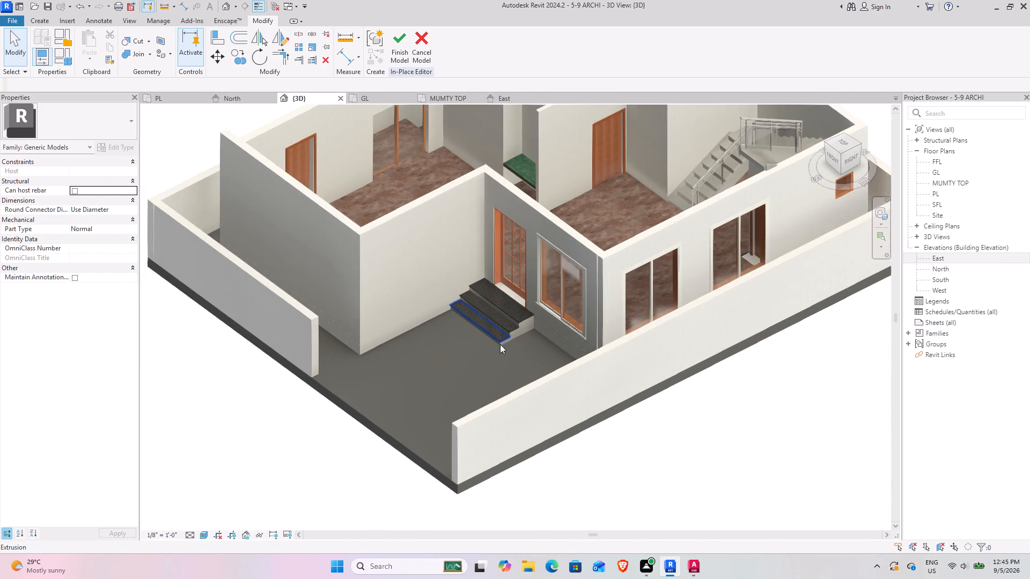
Finish the in-place model of the granite slabs covering the entrance steps.
{"action": "middle_click_drag", "start_coordinate": [499, 345], "coordinate": [530, 339], "text": "shift"}
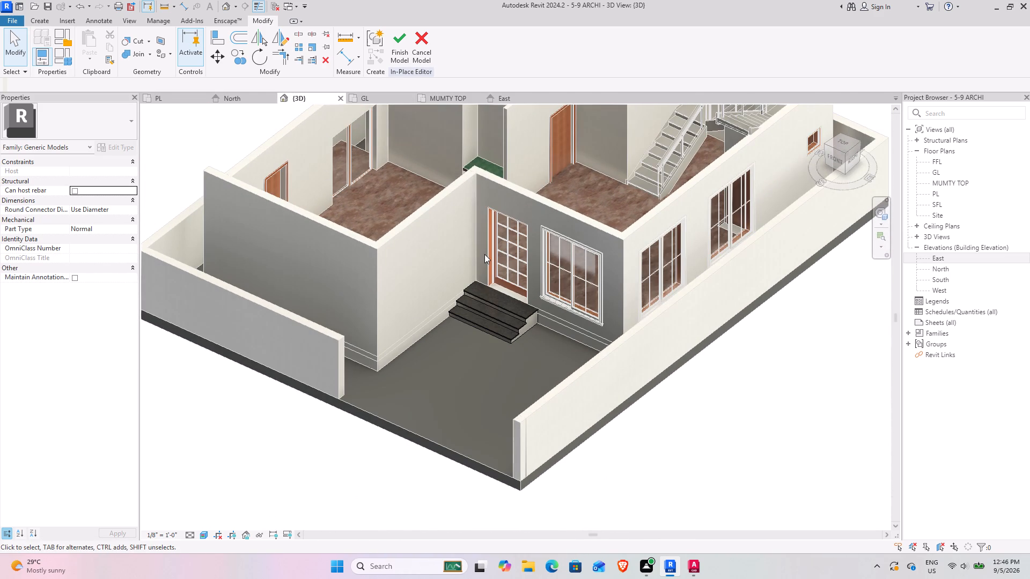
{"action": "middle_click_drag", "start_coordinate": [542, 239], "coordinate": [511, 303]}
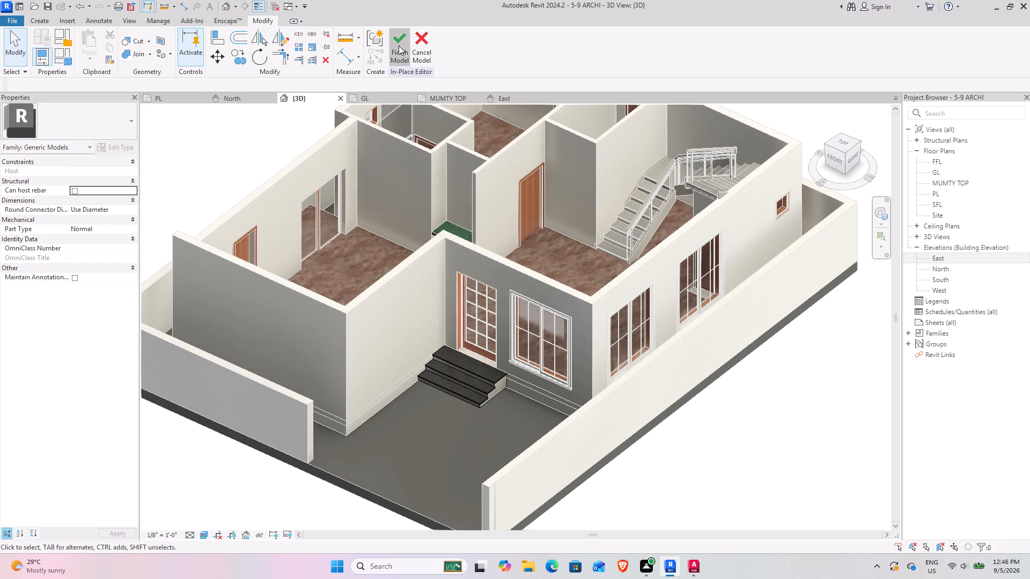
{"action": "left_click", "coordinate": [399, 46]}
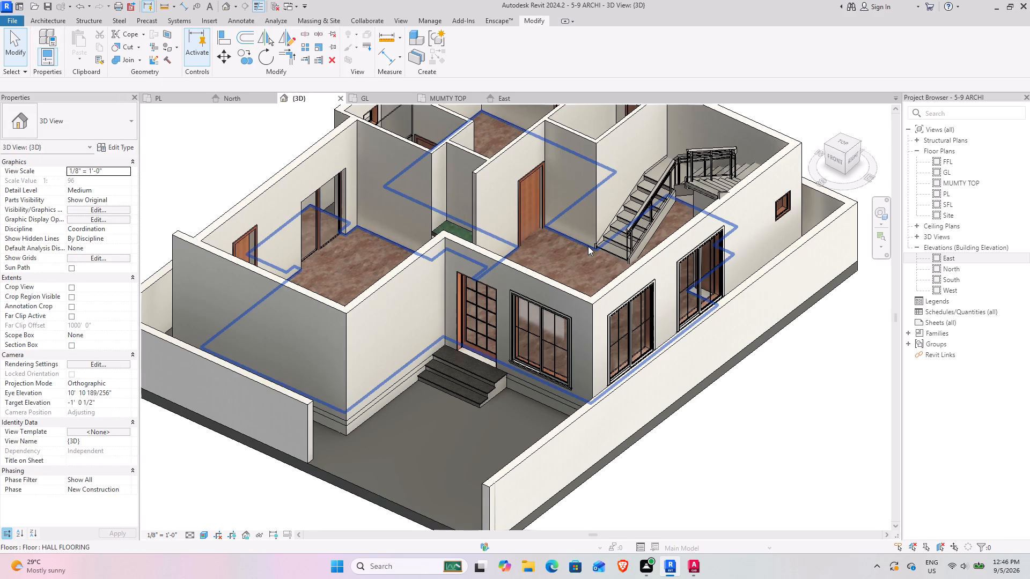
In the PL plan, edit the HALL FLOORING boundary and outline the entrance door opening 4'-2" wide out to the wall's outer face.
{"action": "left_click", "coordinate": [588, 246]}
{"action": "left_click", "coordinate": [464, 55]}
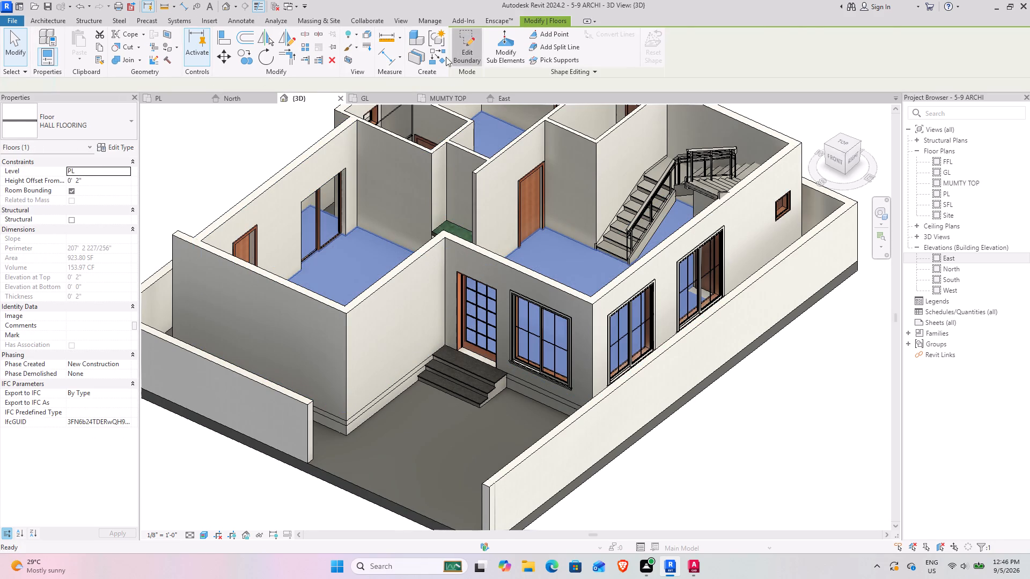
{"action": "left_click", "coordinate": [163, 91]}
{"action": "left_click", "coordinate": [160, 99]}
{"action": "middle_click_drag", "start_coordinate": [410, 208], "coordinate": [363, 298]}
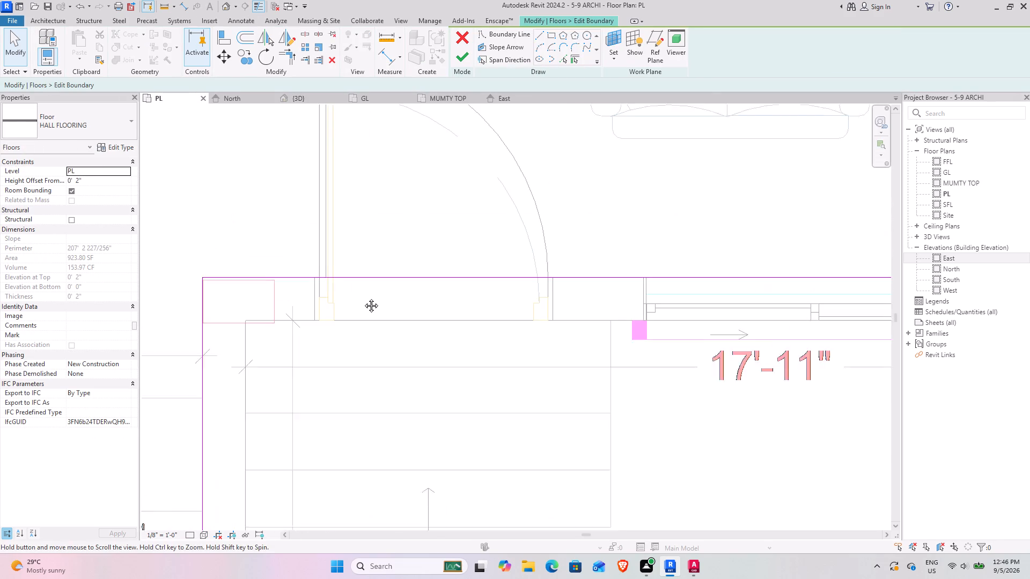
{"action": "middle_click_drag", "start_coordinate": [363, 298], "coordinate": [360, 300]}
{"action": "left_click", "coordinate": [542, 38]}
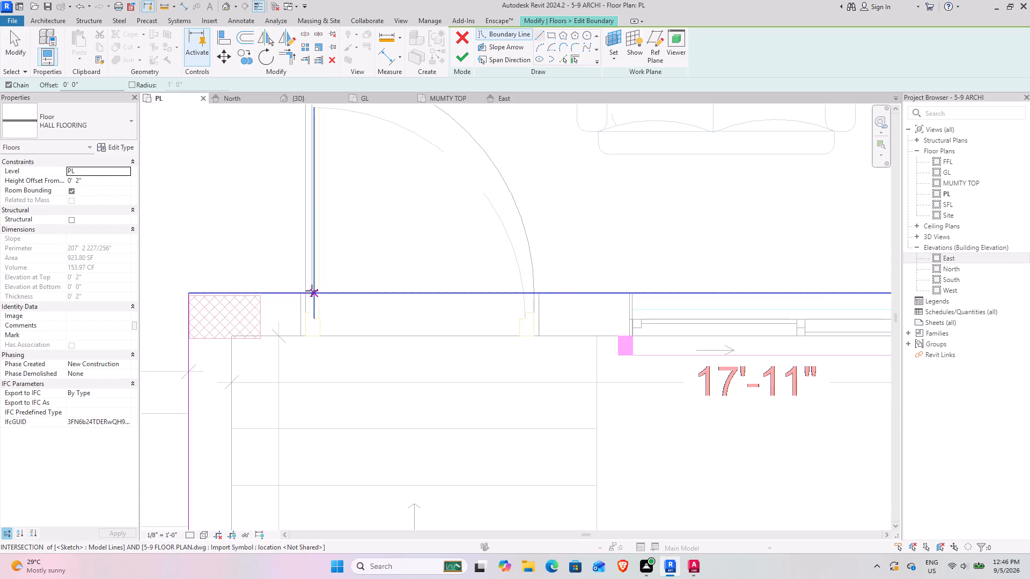
{"action": "left_click", "coordinate": [301, 294]}
{"action": "left_click", "coordinate": [299, 337]}
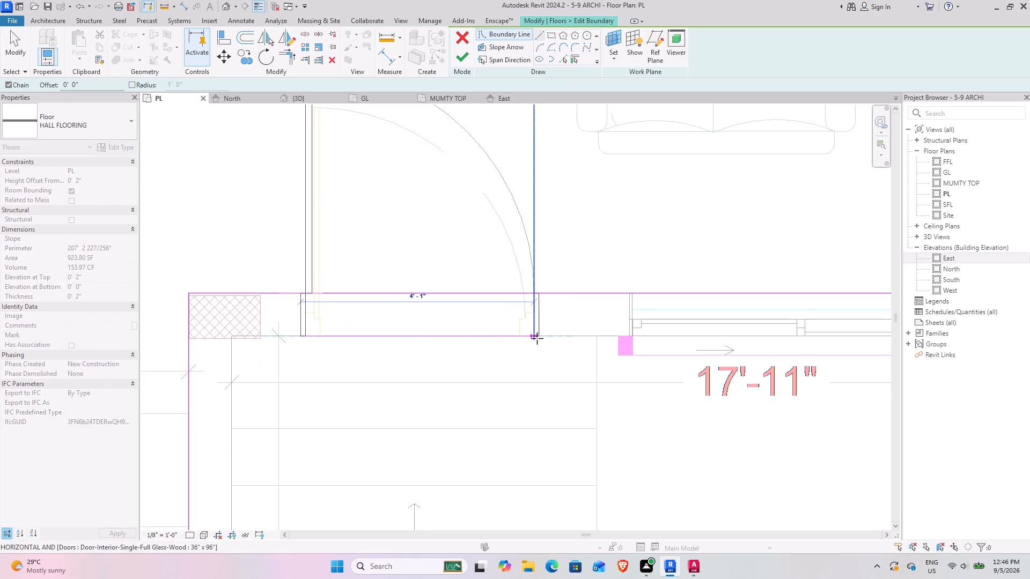
{"action": "left_click", "coordinate": [541, 338]}
{"action": "left_click", "coordinate": [541, 294]}
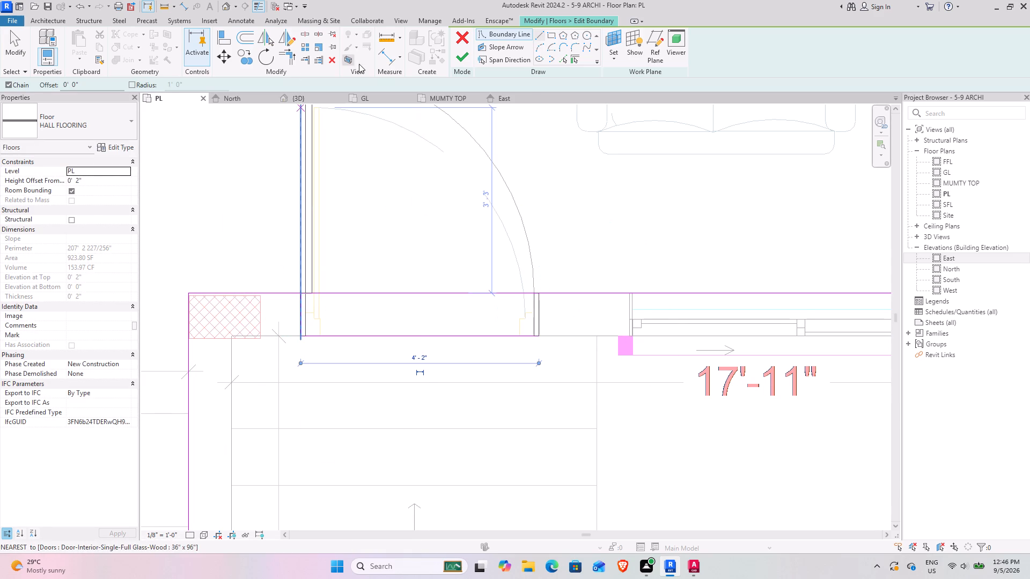
Split the floor boundary at the entrance door, trim both halves to the new outline, and finish the HALL FLOORING edit.
{"action": "type", "text": "SL"}
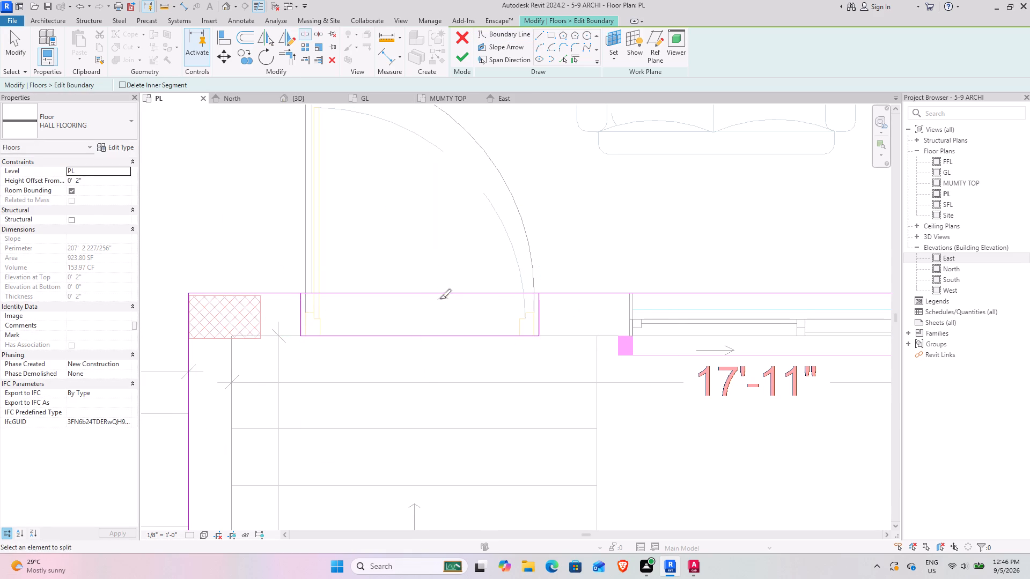
{"action": "left_click", "coordinate": [440, 288]}
{"action": "type", "text": "TR"}
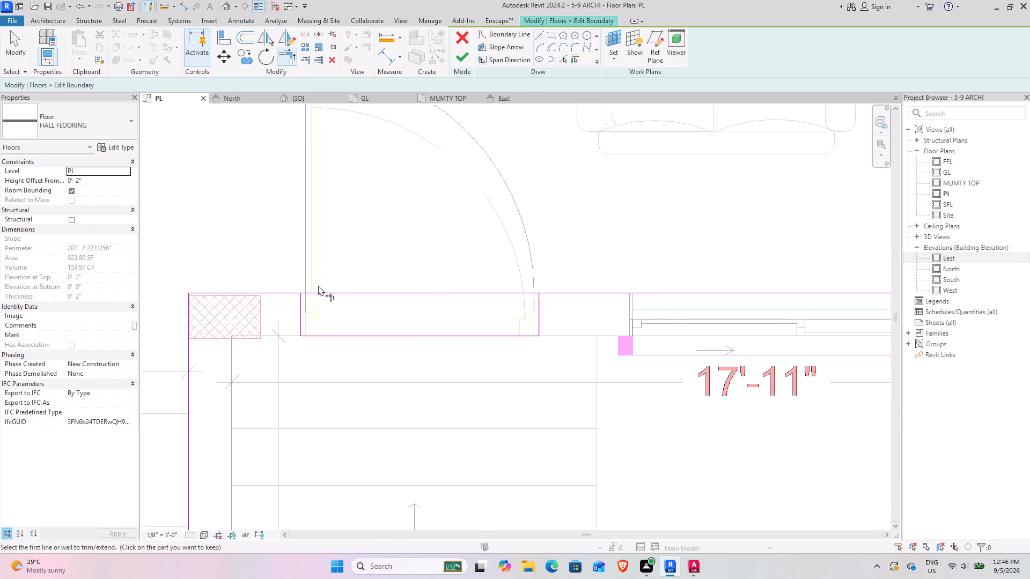
{"action": "left_click", "coordinate": [288, 294]}
{"action": "left_click", "coordinate": [299, 300]}
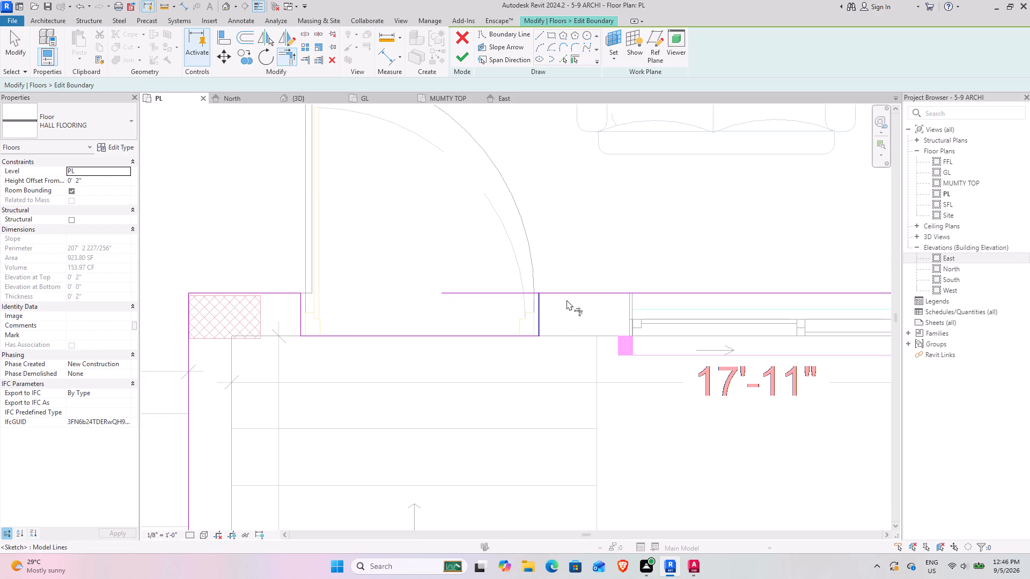
{"action": "left_click", "coordinate": [565, 295]}
{"action": "left_click", "coordinate": [535, 307]}
{"action": "left_click", "coordinate": [465, 66]}
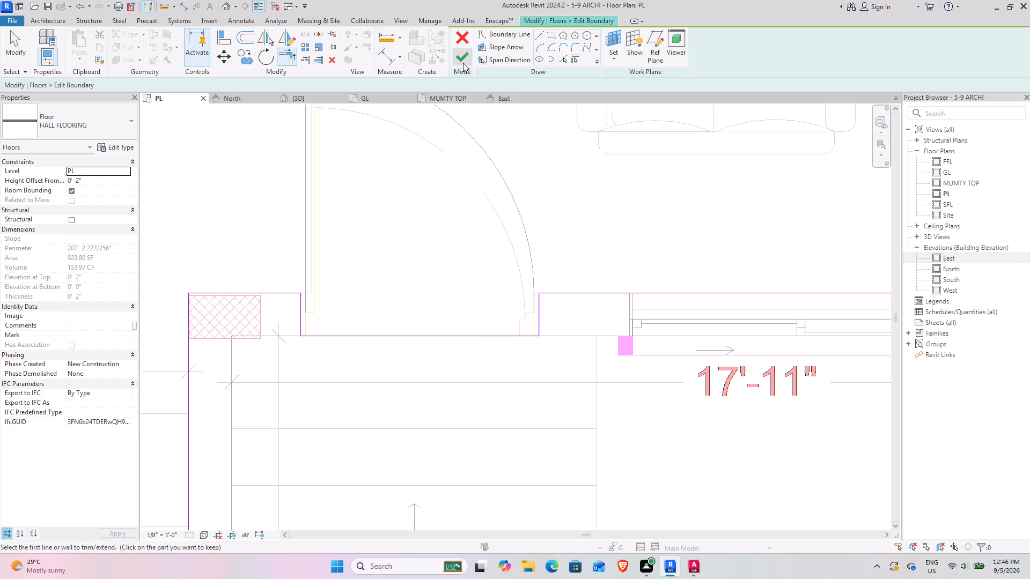
{"action": "left_click", "coordinate": [463, 63]}
Examine the extended hall flooring at the entrance door and the surrounding rooms from several 3D angles.
{"action": "left_click", "coordinate": [288, 99]}
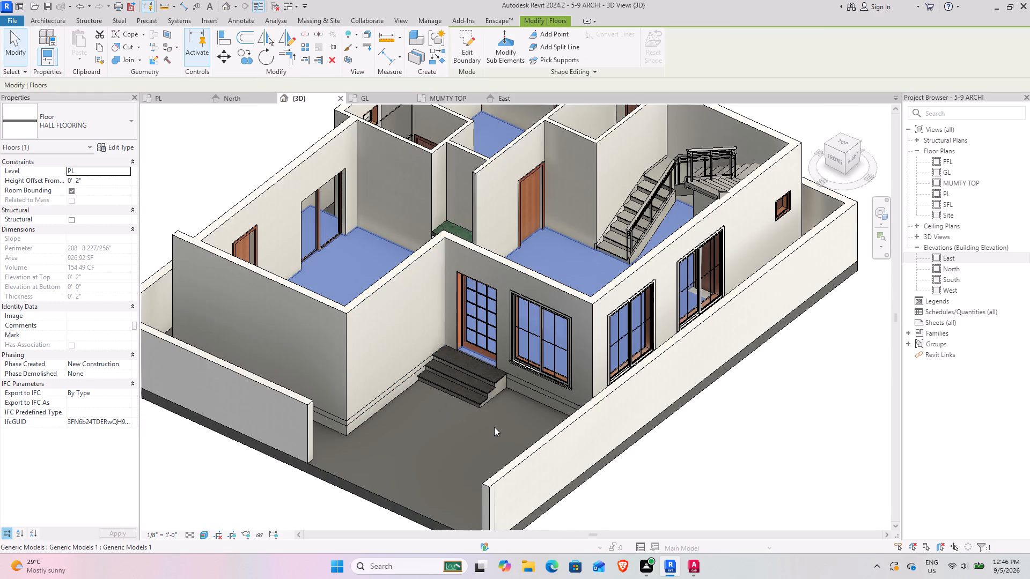
{"action": "left_click", "coordinate": [420, 437]}
{"action": "scroll", "coordinate": [420, 437], "scroll_direction": "down", "scroll_amount": 4}
{"action": "middle_click_drag", "start_coordinate": [428, 449], "coordinate": [446, 472], "text": "shift"}
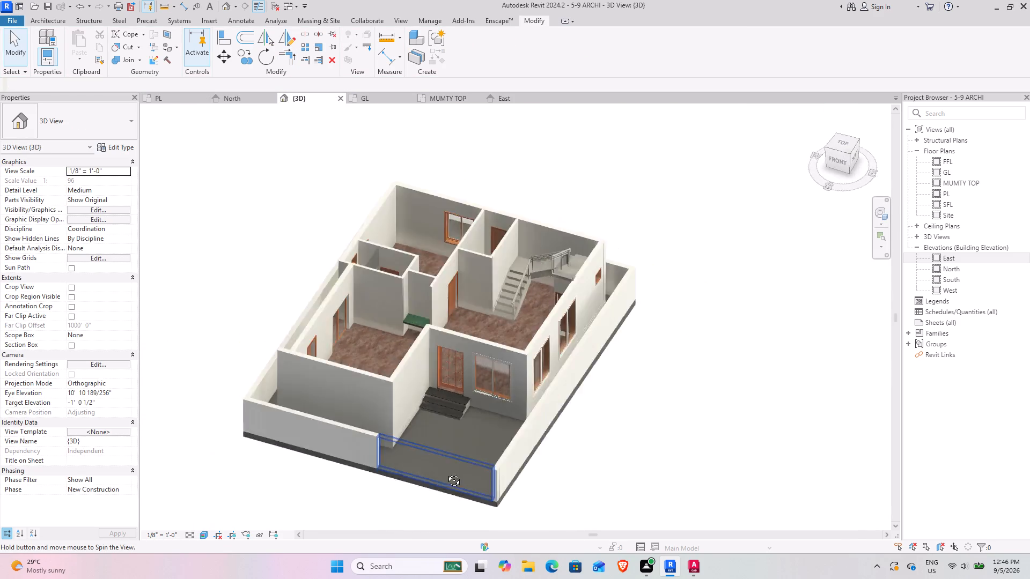
{"action": "middle_click_drag", "start_coordinate": [446, 472], "coordinate": [436, 477], "text": "shift"}
{"action": "scroll", "coordinate": [354, 448], "scroll_direction": "up", "scroll_amount": 3}
{"action": "middle_click_drag", "start_coordinate": [436, 474], "coordinate": [511, 444], "text": "shift"}
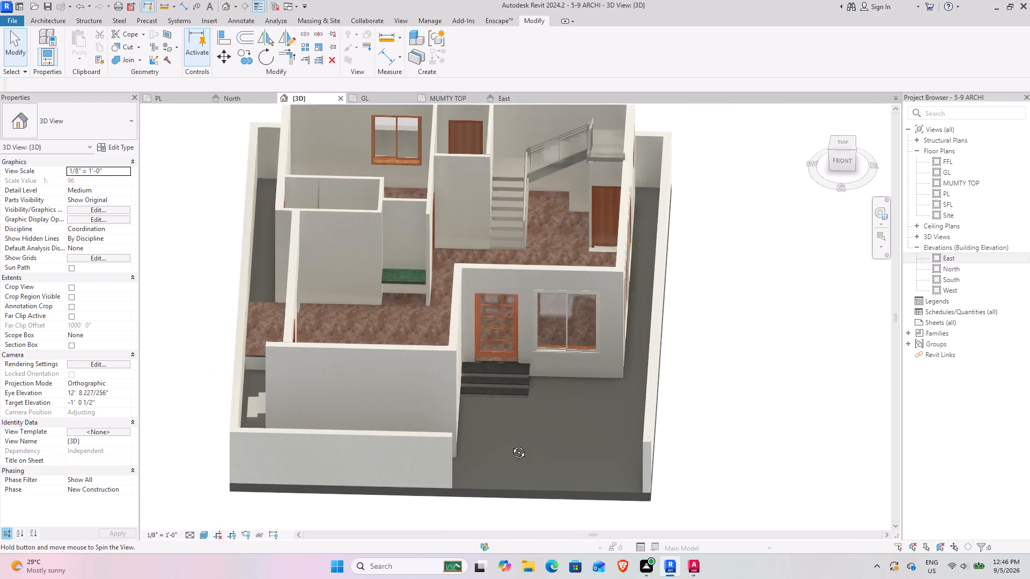
{"action": "middle_click_drag", "start_coordinate": [511, 444], "coordinate": [457, 474], "text": "shift"}
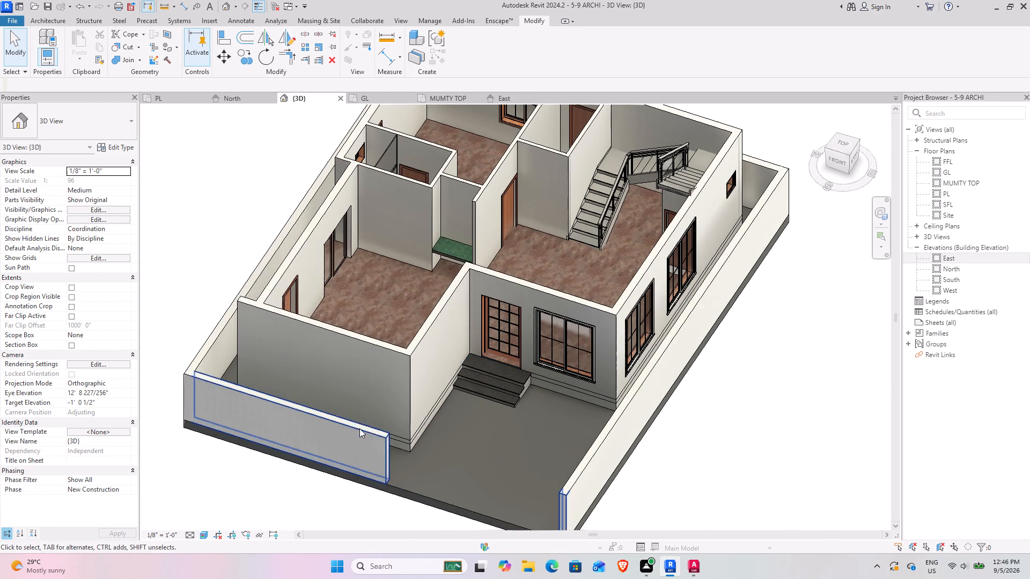
{"action": "middle_click_drag", "start_coordinate": [359, 428], "coordinate": [446, 405], "text": "shift"}
{"action": "middle_click_drag", "start_coordinate": [441, 405], "coordinate": [363, 434]}
{"action": "middle_click_drag", "start_coordinate": [402, 306], "coordinate": [402, 465]}
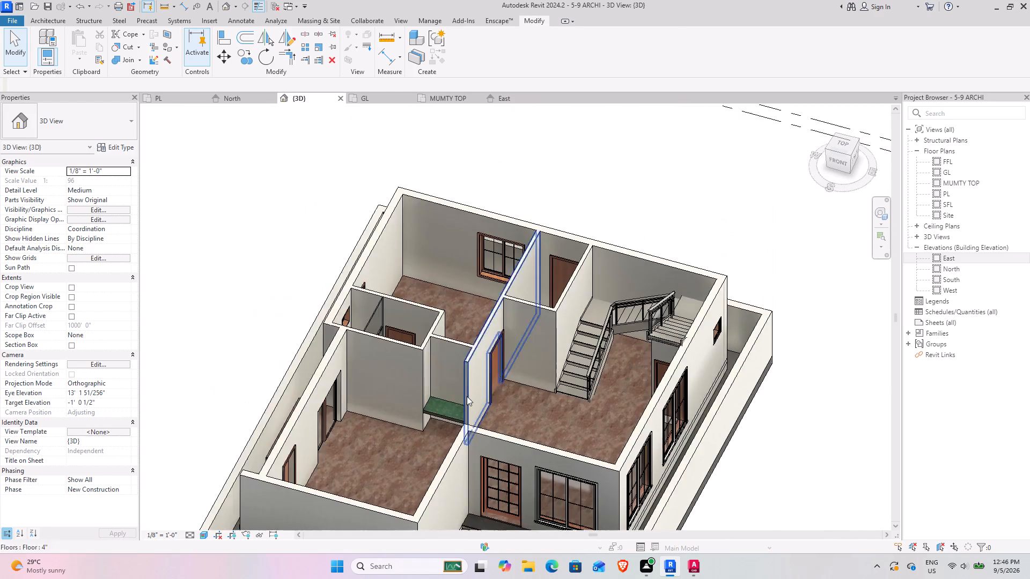
Open the Appearance Library for the KITCHEN BED material on the top layer of the green counter slab's 4" floor type.
{"action": "scroll", "coordinate": [467, 395], "scroll_direction": "up", "scroll_amount": 8}
{"action": "scroll", "coordinate": [427, 427], "scroll_direction": "up", "scroll_amount": 4}
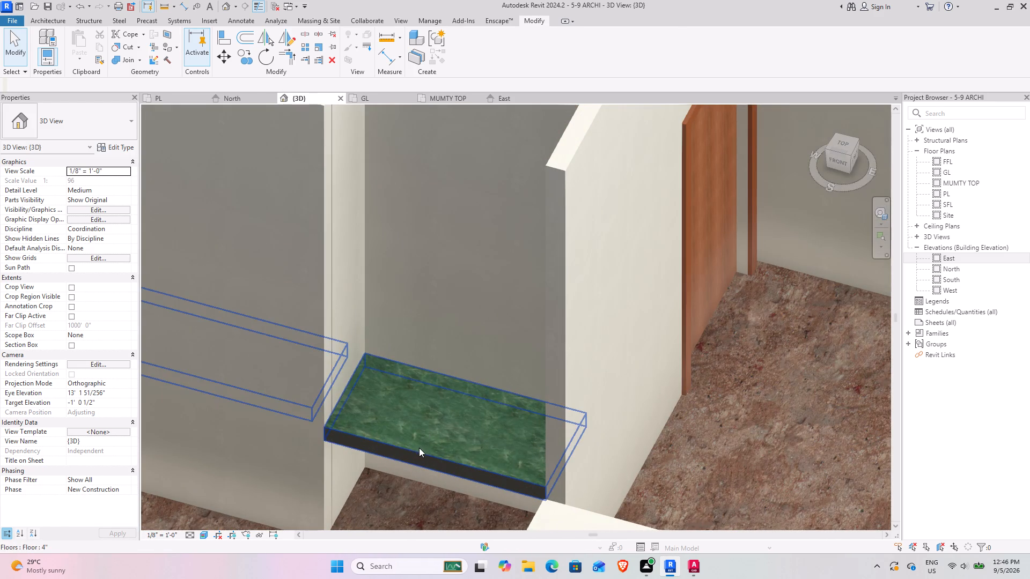
{"action": "scroll", "coordinate": [399, 416], "scroll_direction": "down", "scroll_amount": 7}
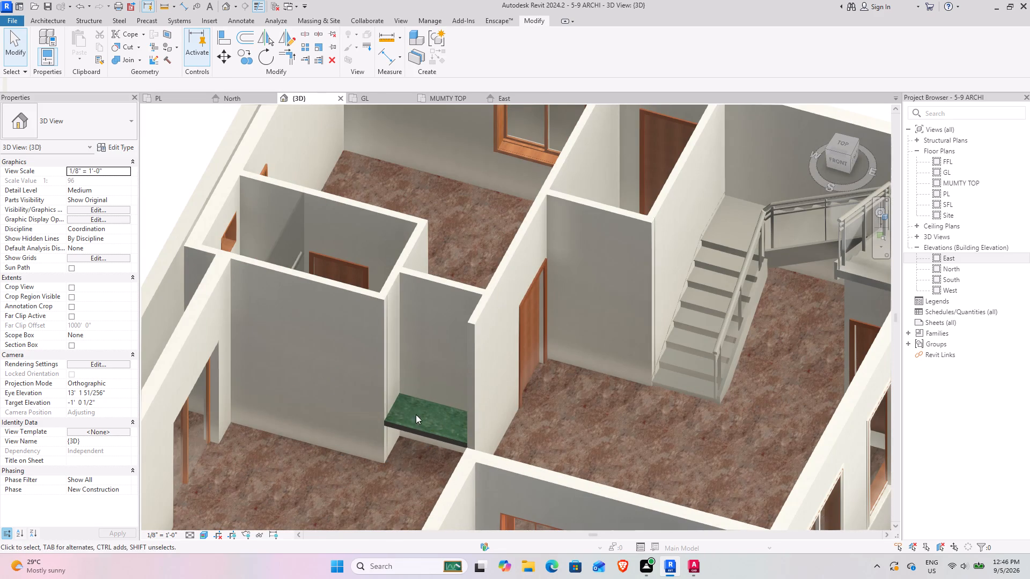
{"action": "left_click", "coordinate": [415, 427]}
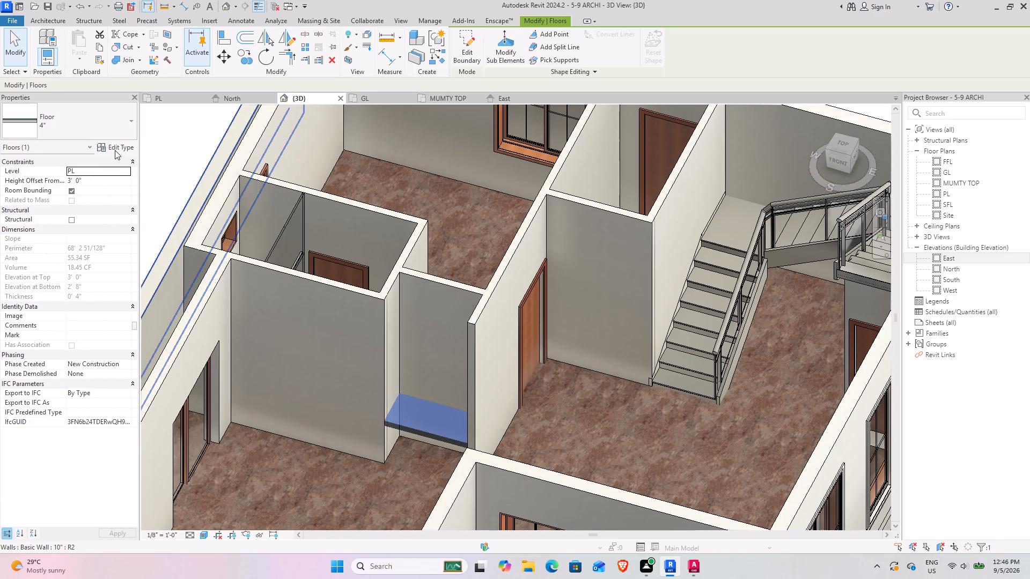
{"action": "left_click", "coordinate": [120, 151]}
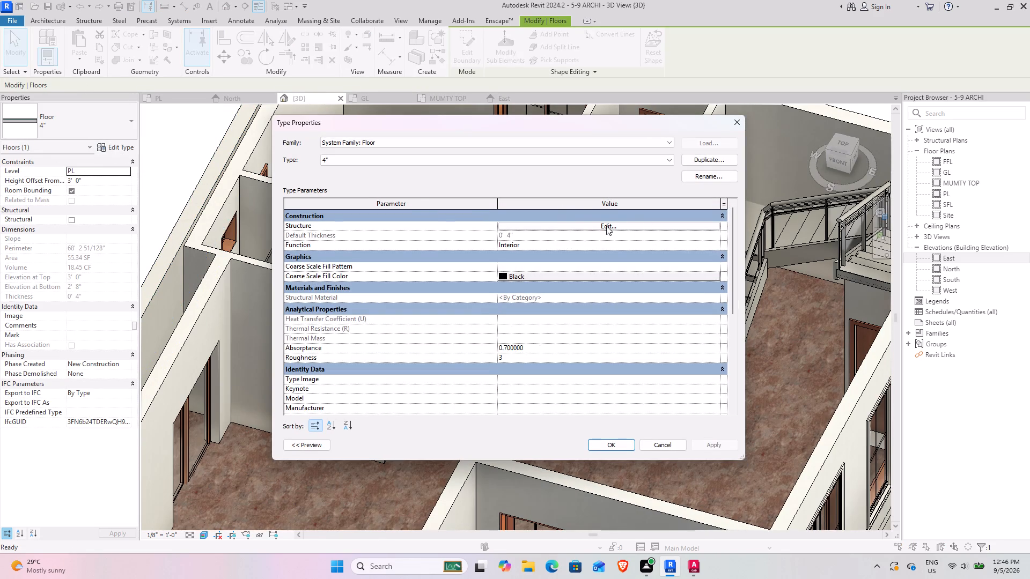
{"action": "left_click", "coordinate": [606, 226]}
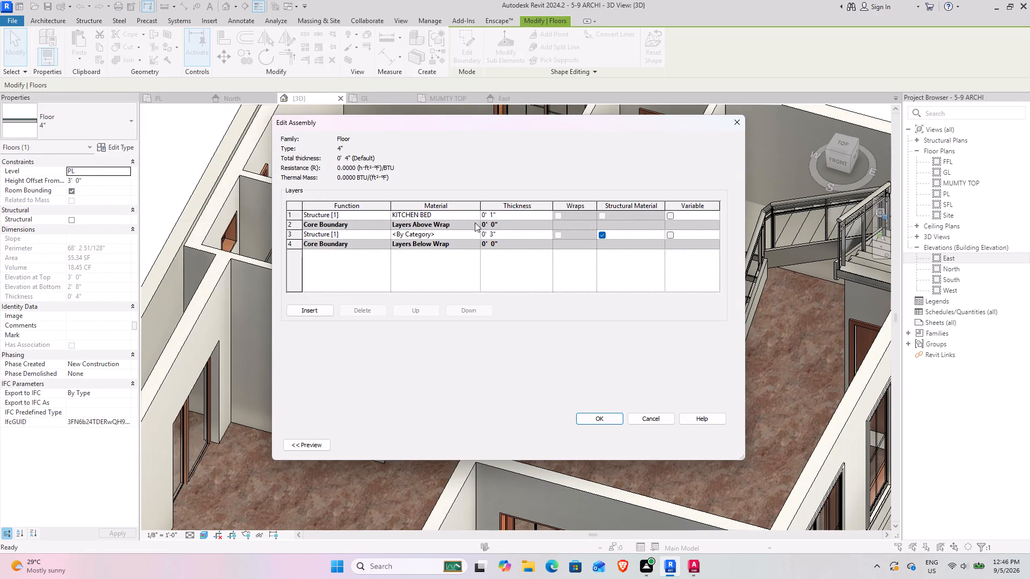
{"action": "left_click", "coordinate": [476, 213]}
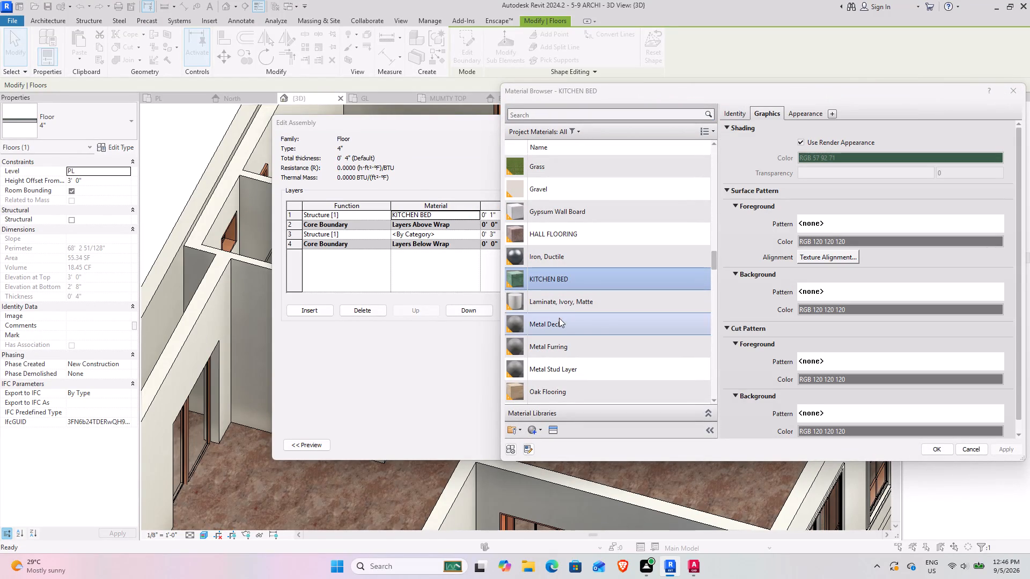
{"action": "left_click", "coordinate": [556, 426]}
{"action": "double_click", "coordinate": [136, 141]}
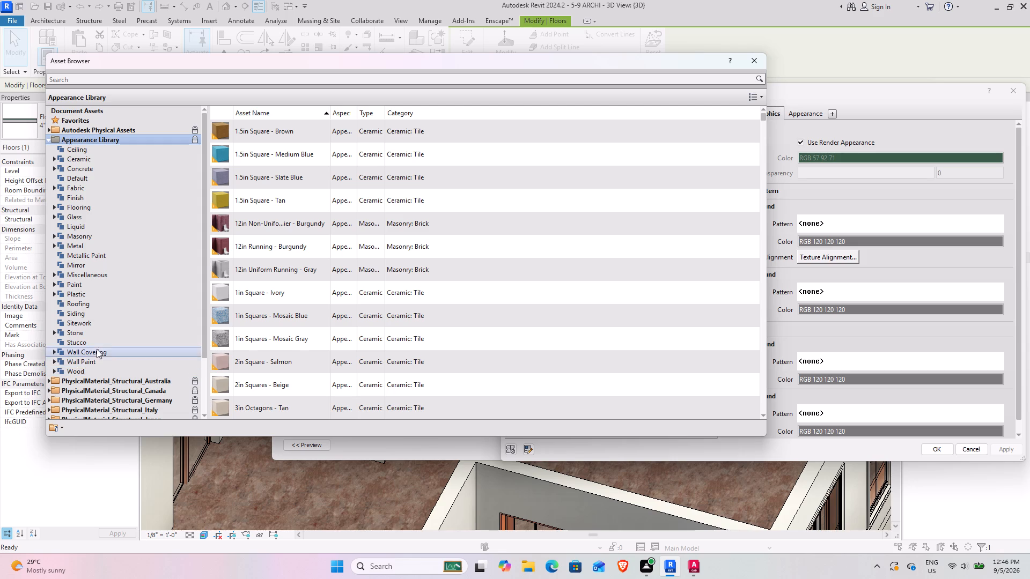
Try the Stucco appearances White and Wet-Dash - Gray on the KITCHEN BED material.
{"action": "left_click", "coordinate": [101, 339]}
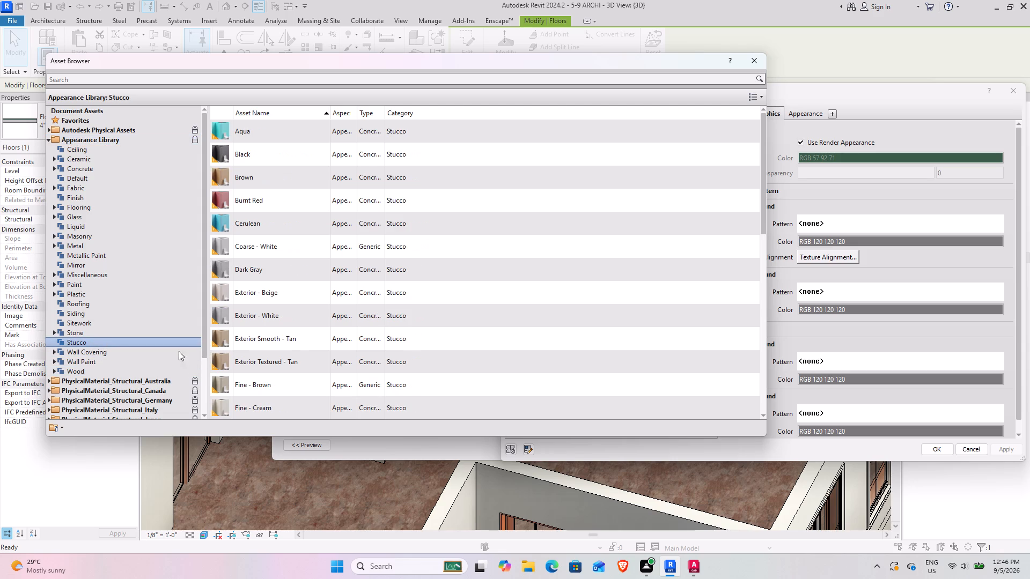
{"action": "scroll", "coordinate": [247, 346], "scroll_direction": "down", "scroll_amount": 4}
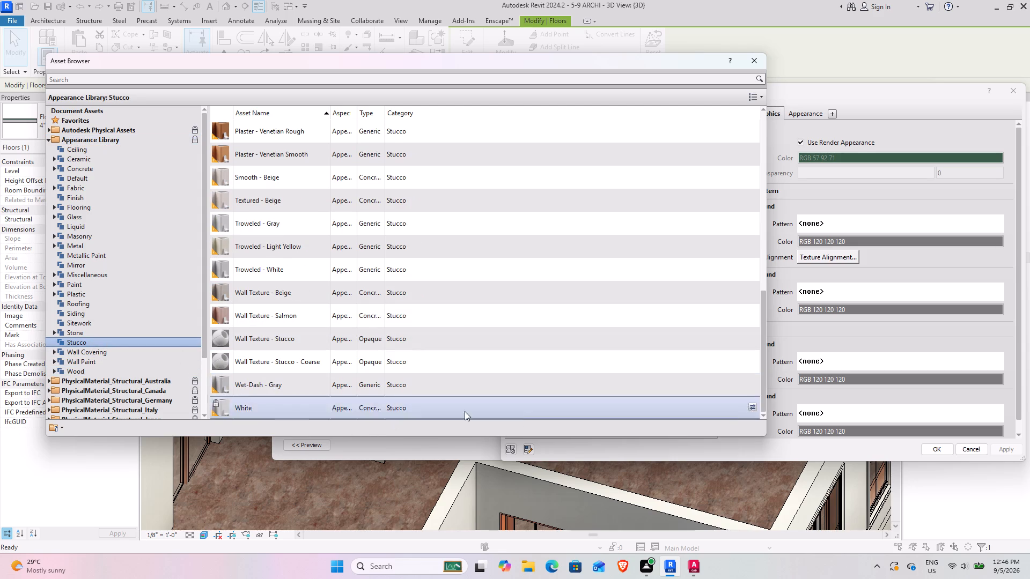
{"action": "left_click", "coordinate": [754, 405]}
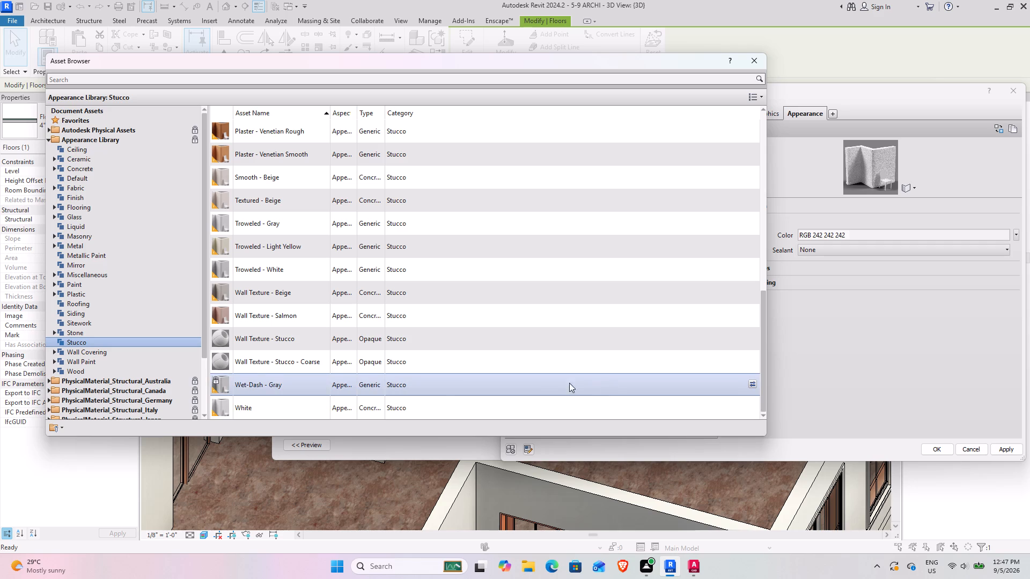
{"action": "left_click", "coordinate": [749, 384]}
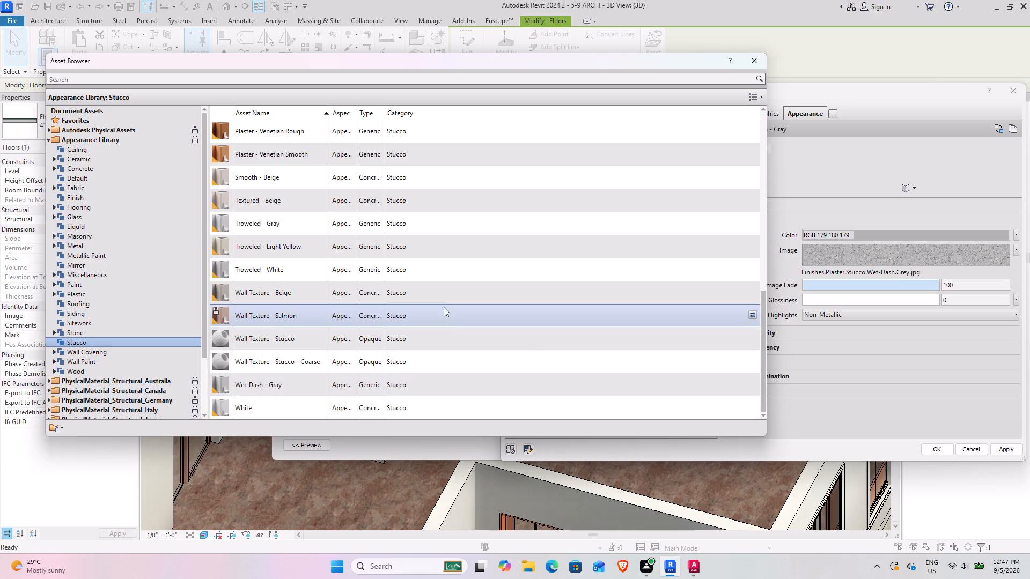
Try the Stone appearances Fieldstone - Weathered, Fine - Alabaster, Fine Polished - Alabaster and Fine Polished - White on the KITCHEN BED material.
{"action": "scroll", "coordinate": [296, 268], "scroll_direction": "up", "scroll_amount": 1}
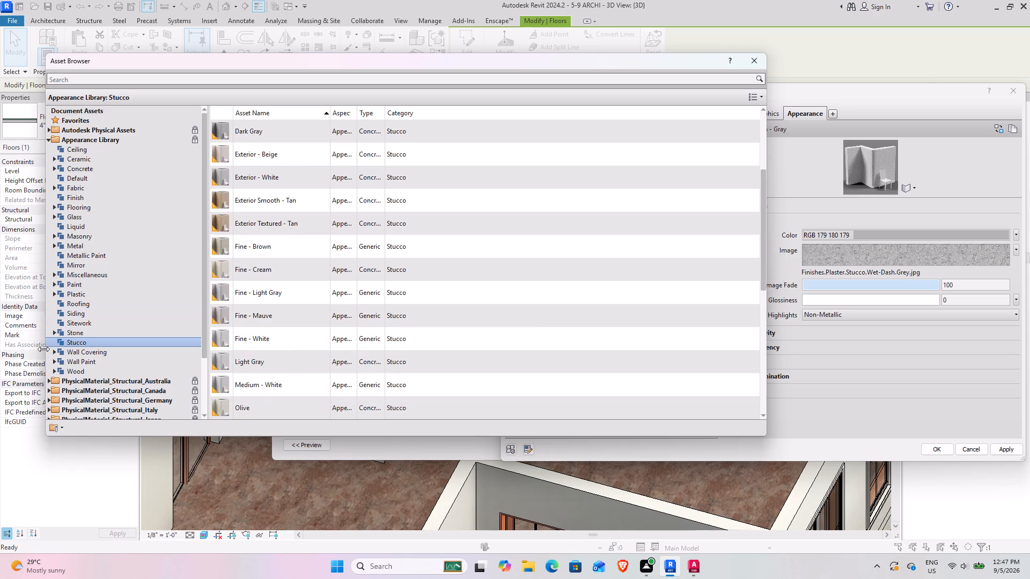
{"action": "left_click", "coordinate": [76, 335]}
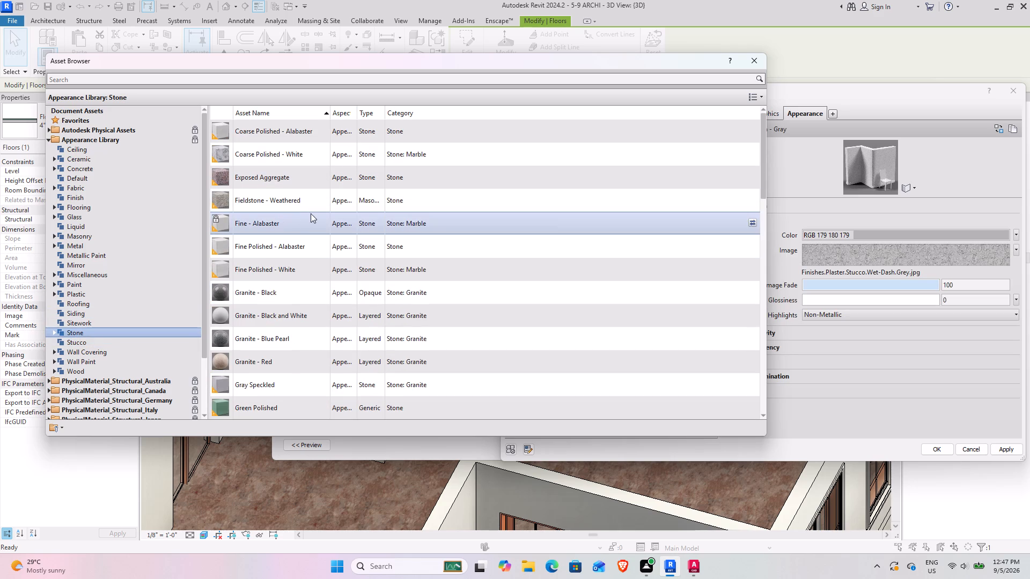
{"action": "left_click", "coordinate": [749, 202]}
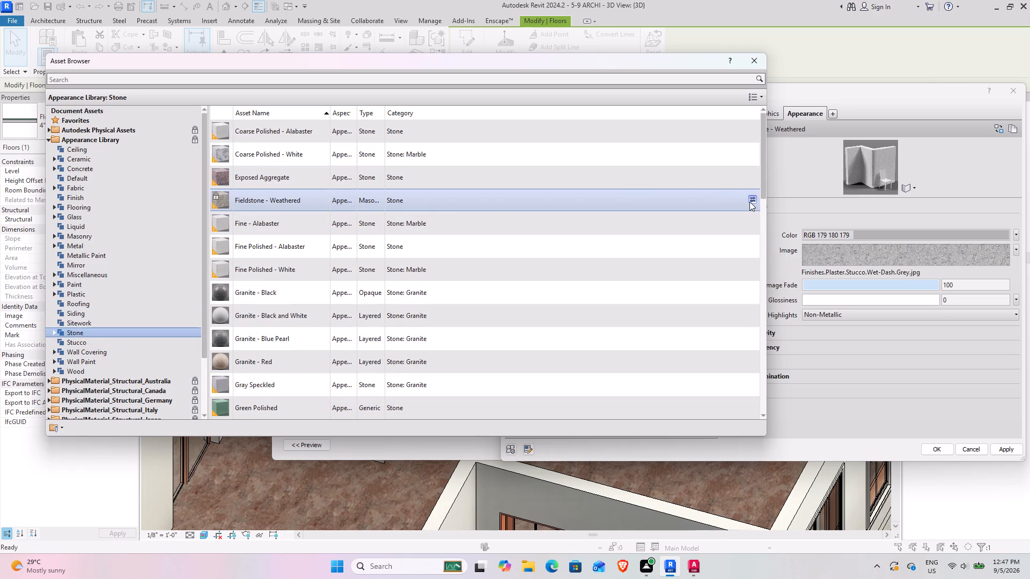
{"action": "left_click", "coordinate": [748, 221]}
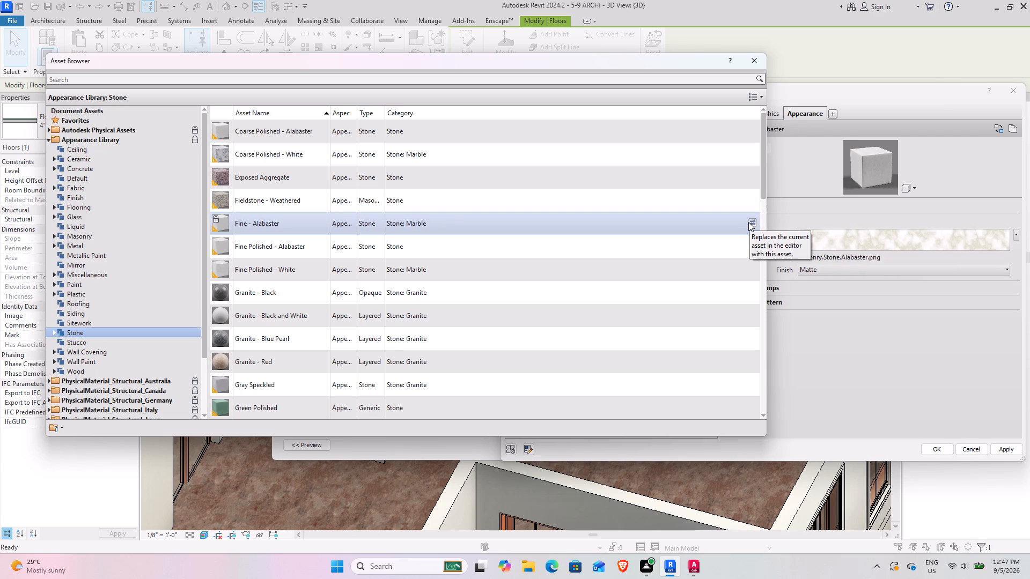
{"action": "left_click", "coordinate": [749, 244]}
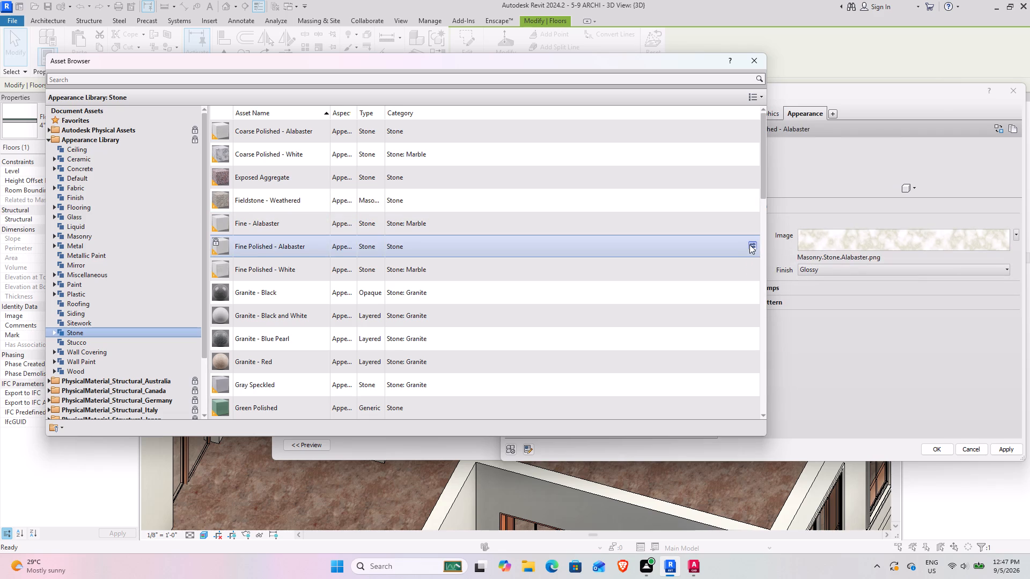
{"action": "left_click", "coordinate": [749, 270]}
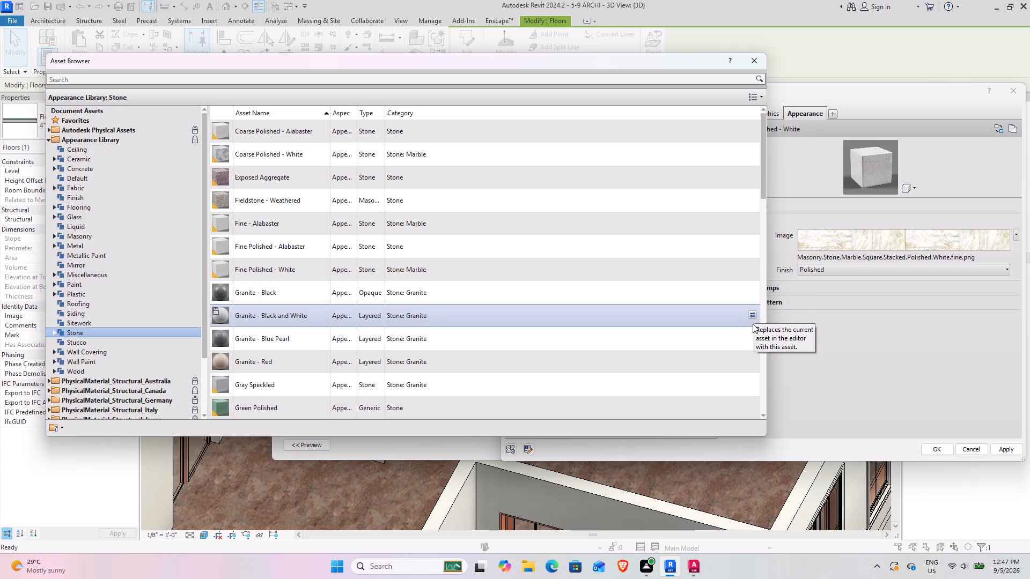
Give the KITCHEN BED material the Granite - Blue Pearl appearance and apply it to the counter slab's 4" floor type.
{"action": "left_click", "coordinate": [754, 340]}
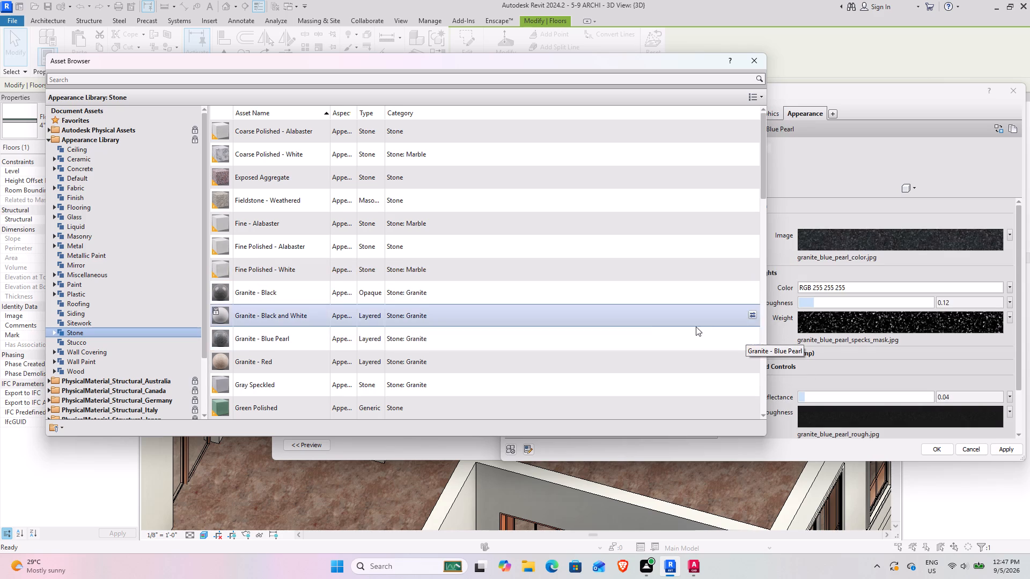
{"action": "scroll", "coordinate": [652, 327], "scroll_direction": "down", "scroll_amount": 3}
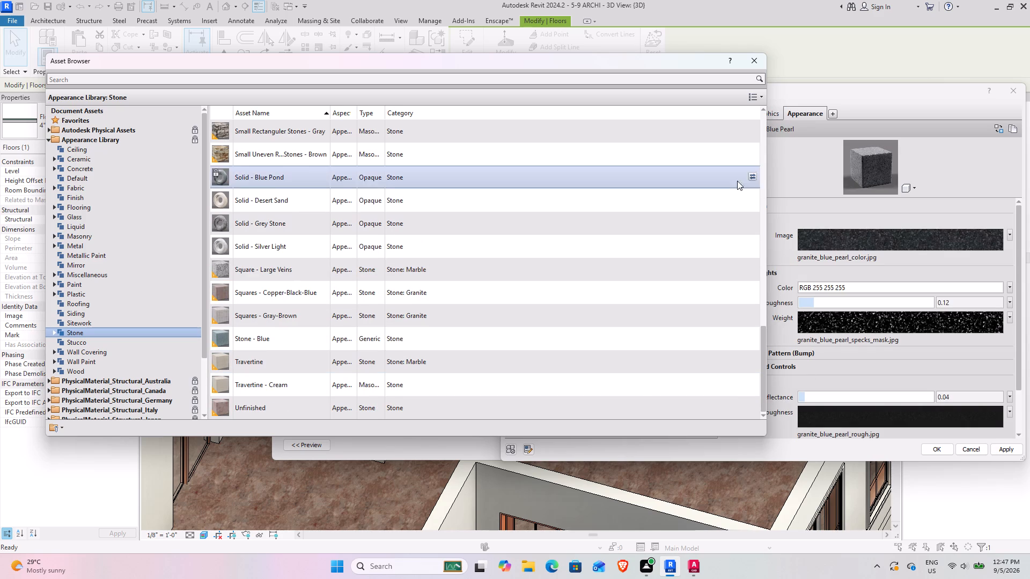
{"action": "left_click", "coordinate": [748, 68]}
{"action": "left_click", "coordinate": [768, 115]}
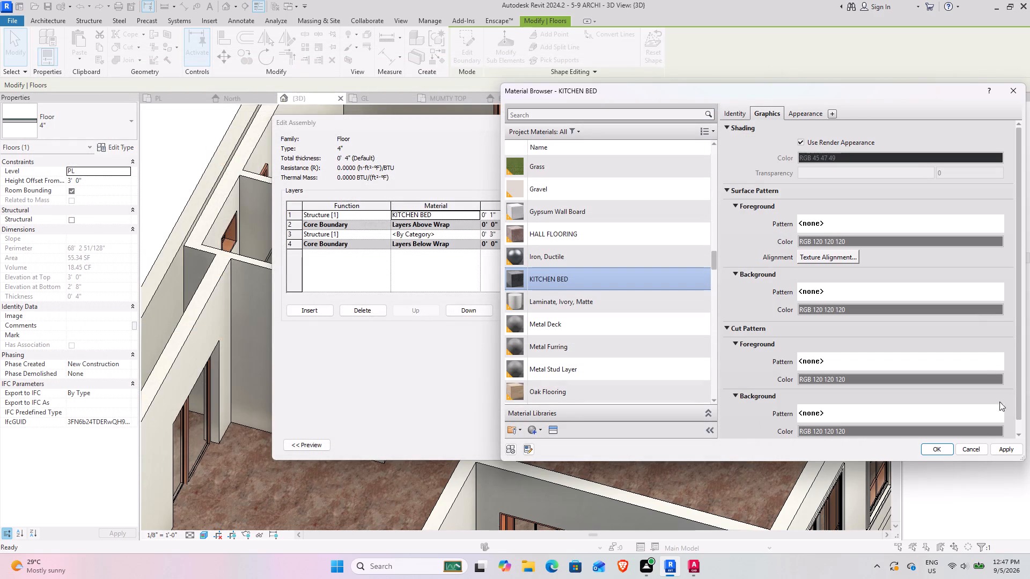
{"action": "left_click", "coordinate": [1011, 457]}
{"action": "left_click", "coordinate": [1000, 449]}
{"action": "left_click", "coordinate": [939, 449]}
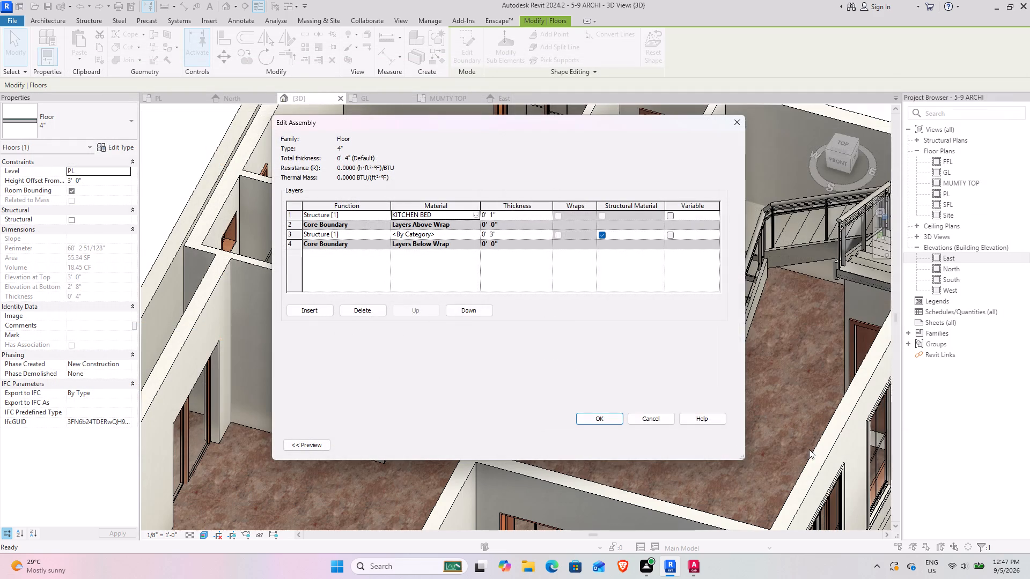
{"action": "left_click", "coordinate": [596, 418]}
{"action": "left_click", "coordinate": [713, 446]}
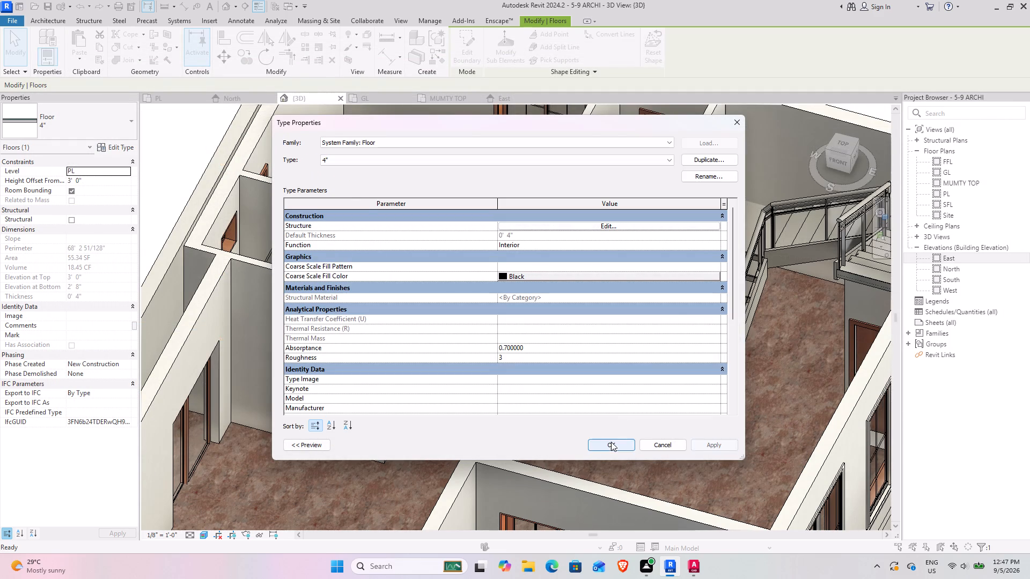
{"action": "left_click", "coordinate": [611, 442]}
{"action": "left_click", "coordinate": [633, 435]}
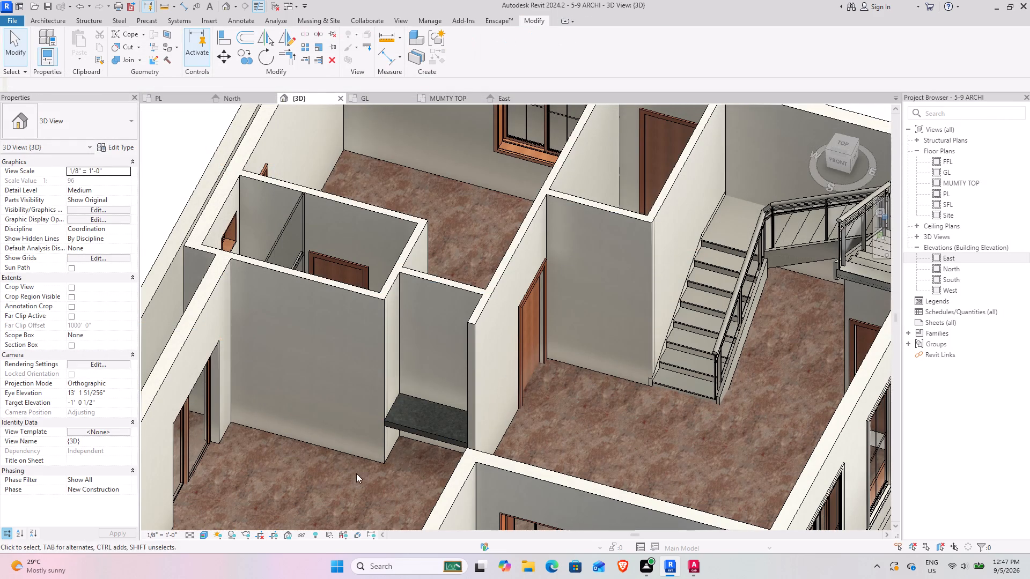
Examine the kitchen counter slab's granite finish and the house interior from several 3D angles.
{"action": "scroll", "coordinate": [374, 460], "scroll_direction": "up", "scroll_amount": 8}
{"action": "middle_click_drag", "start_coordinate": [448, 452], "coordinate": [426, 423], "text": "shift"}
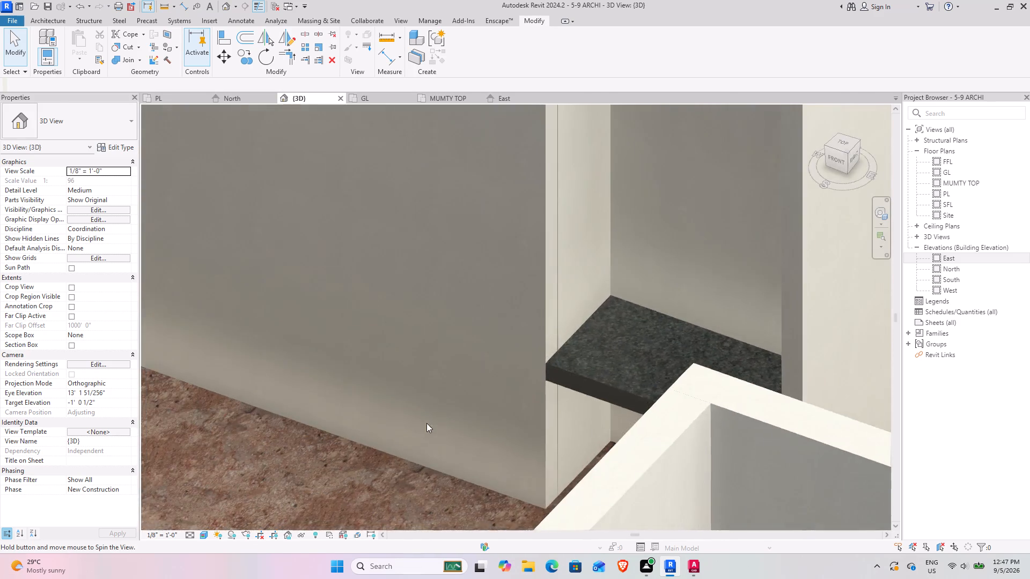
{"action": "scroll", "coordinate": [432, 425], "scroll_direction": "down", "scroll_amount": 10}
{"action": "middle_click_drag", "start_coordinate": [398, 453], "coordinate": [457, 479], "text": "shift"}
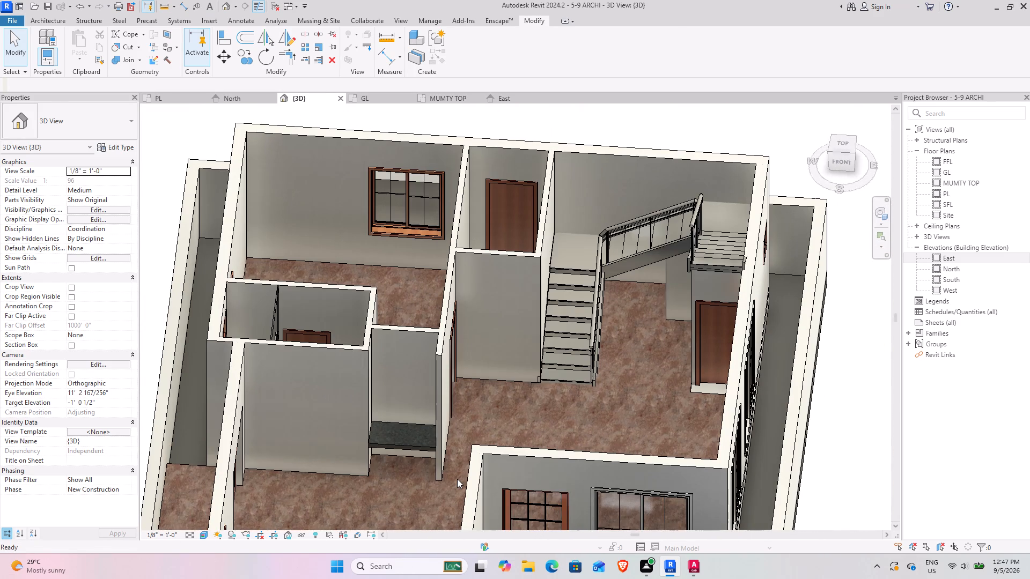
{"action": "middle_click_drag", "start_coordinate": [360, 479], "coordinate": [315, 283]}
{"action": "scroll", "coordinate": [590, 387], "scroll_direction": "down", "scroll_amount": 4}
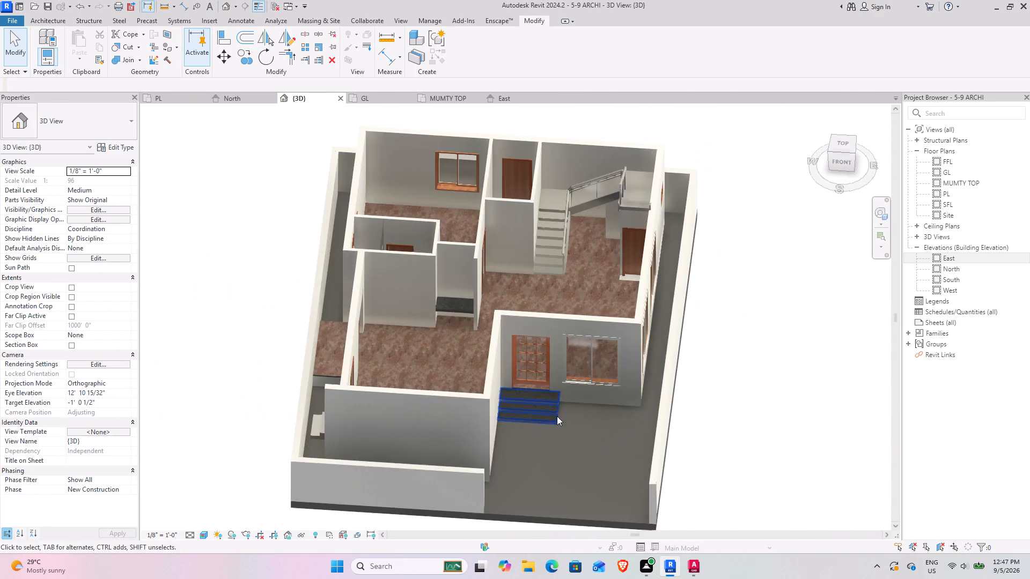
{"action": "middle_click_drag", "start_coordinate": [545, 414], "coordinate": [457, 428], "text": "shift"}
{"action": "middle_click_drag", "start_coordinate": [551, 378], "coordinate": [492, 438]}
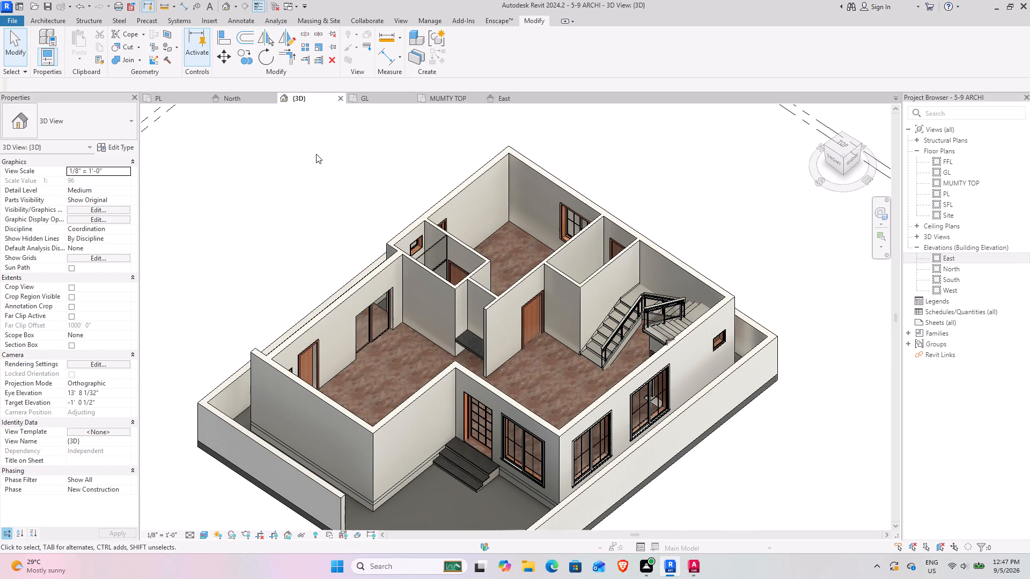
Review the room and furniture layout on the PL floor plan, including the bedroom, staircase, living area and kitchen.
{"action": "left_click", "coordinate": [168, 102]}
{"action": "scroll", "coordinate": [623, 401], "scroll_direction": "down", "scroll_amount": 11}
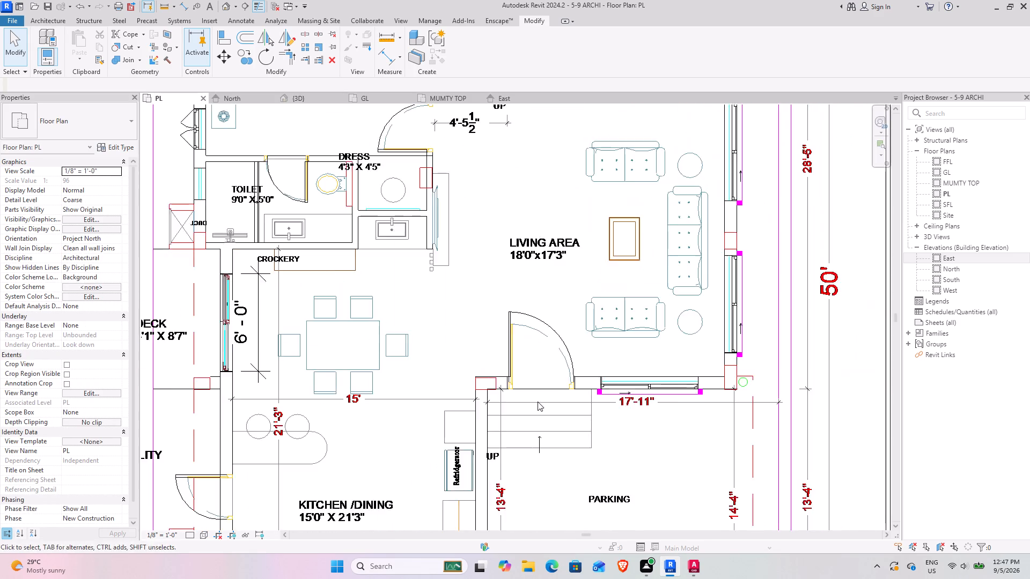
{"action": "scroll", "coordinate": [538, 402], "scroll_direction": "down", "scroll_amount": 2}
{"action": "middle_click_drag", "start_coordinate": [462, 377], "coordinate": [531, 337]}
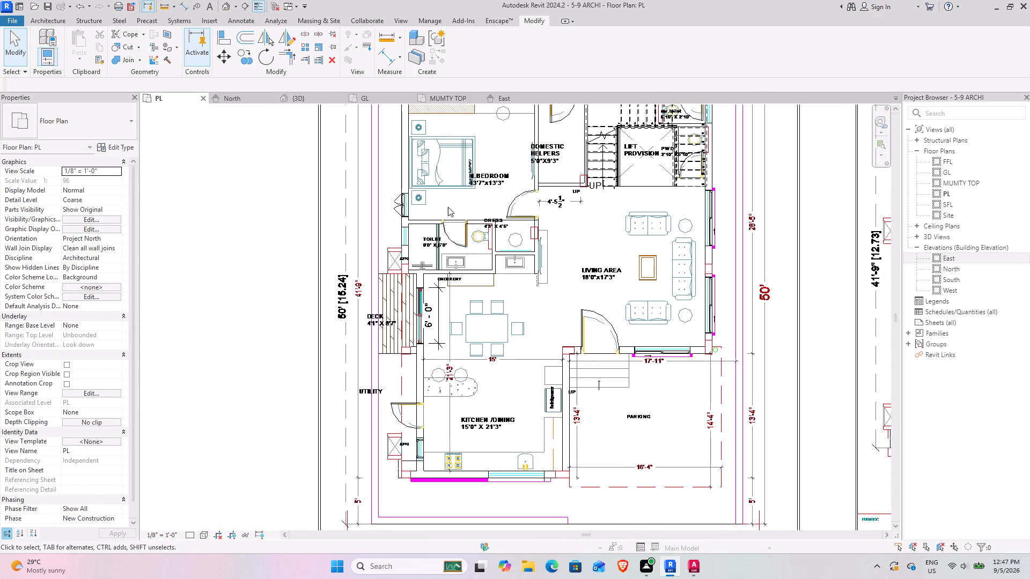
{"action": "middle_click_drag", "start_coordinate": [448, 207], "coordinate": [429, 289]}
{"action": "middle_click_drag", "start_coordinate": [351, 509], "coordinate": [349, 403]}
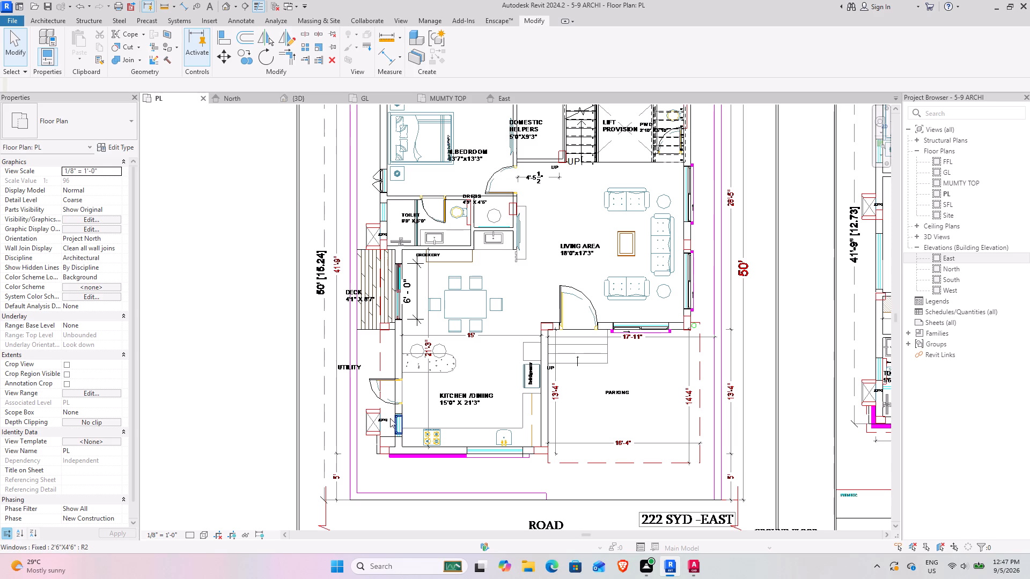
{"action": "middle_click_drag", "start_coordinate": [457, 298], "coordinate": [461, 417]}
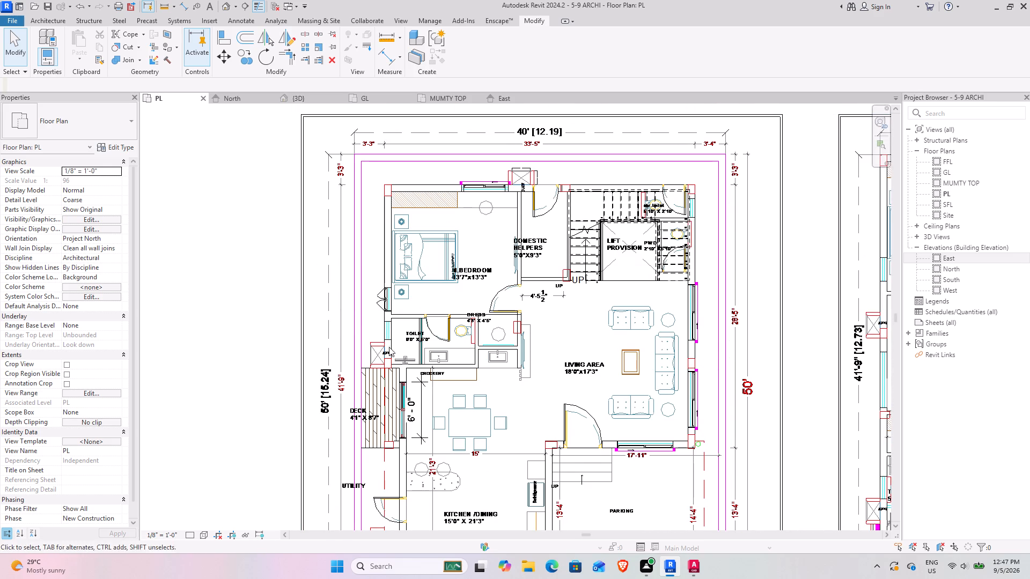
{"action": "middle_click_drag", "start_coordinate": [492, 374], "coordinate": [486, 404]}
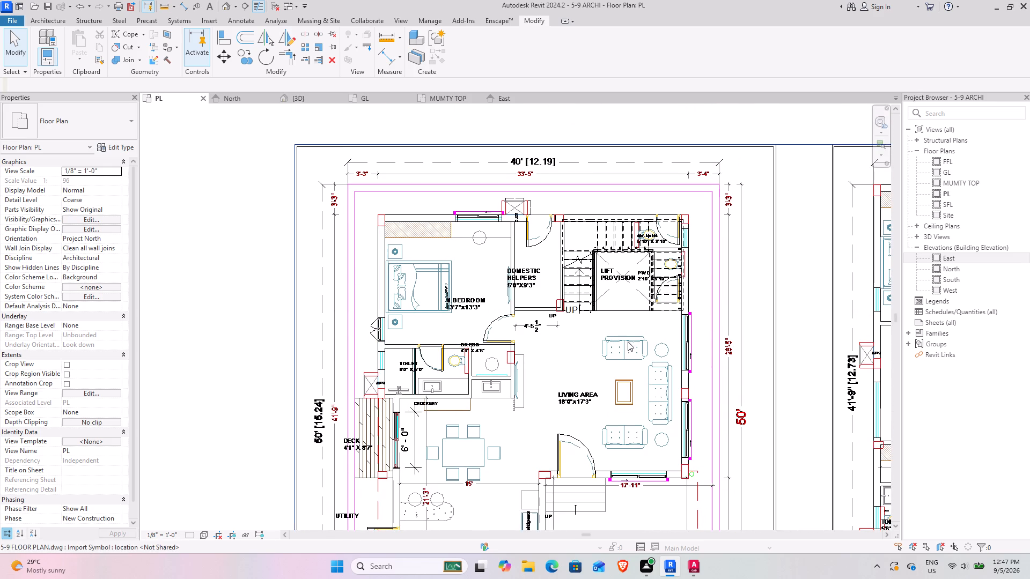
{"action": "middle_click_drag", "start_coordinate": [619, 342], "coordinate": [560, 326]}
{"action": "scroll", "coordinate": [352, 206], "scroll_direction": "up", "scroll_amount": 7}
{"action": "middle_click_drag", "start_coordinate": [392, 243], "coordinate": [420, 309]}
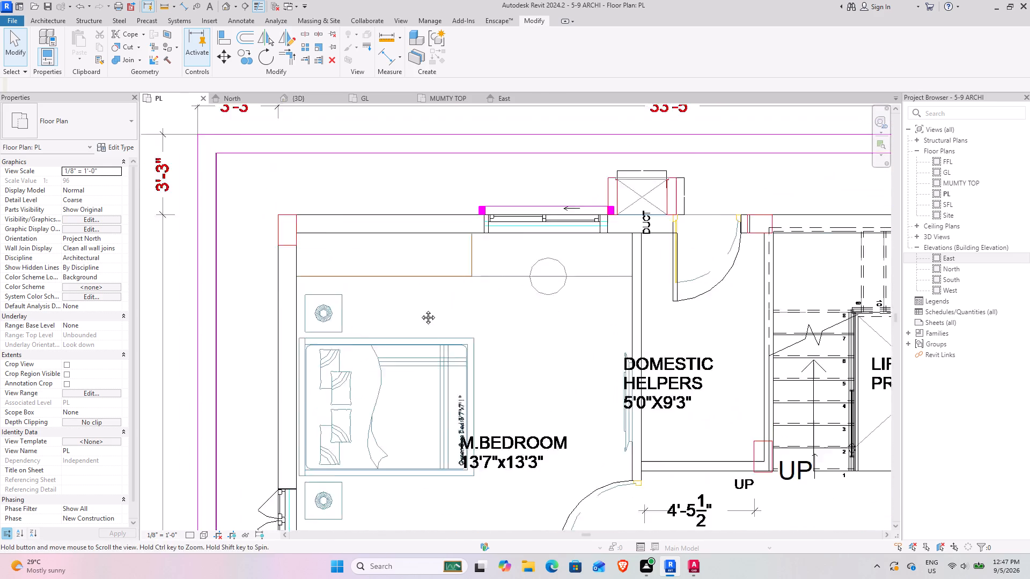
{"action": "middle_click_drag", "start_coordinate": [420, 309], "coordinate": [422, 320]}
{"action": "scroll", "coordinate": [521, 335], "scroll_direction": "down", "scroll_amount": 4}
{"action": "middle_click_drag", "start_coordinate": [707, 365], "coordinate": [521, 292]}
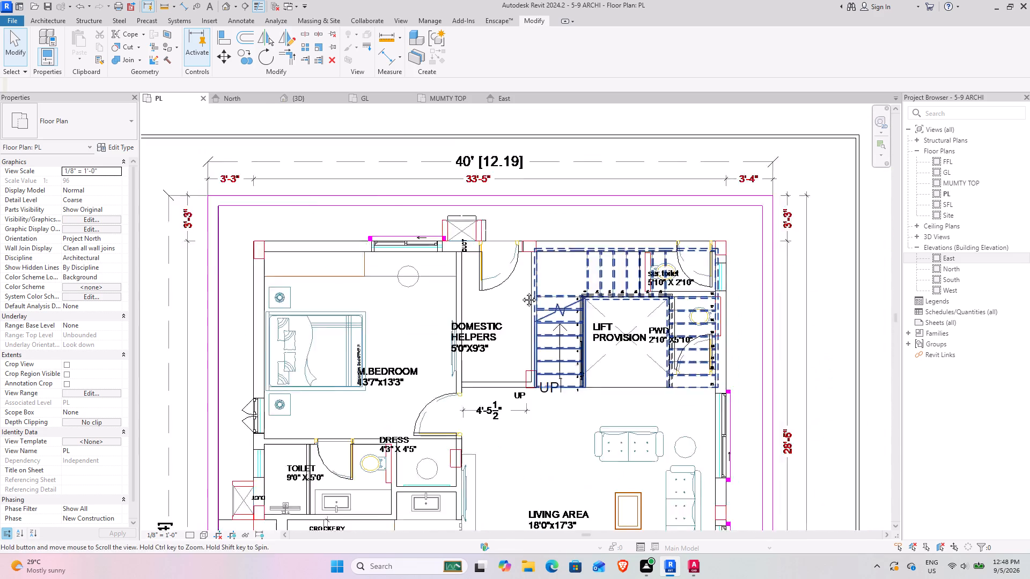
{"action": "middle_click_drag", "start_coordinate": [521, 292], "coordinate": [483, 276]}
{"action": "middle_click_drag", "start_coordinate": [491, 424], "coordinate": [479, 242]}
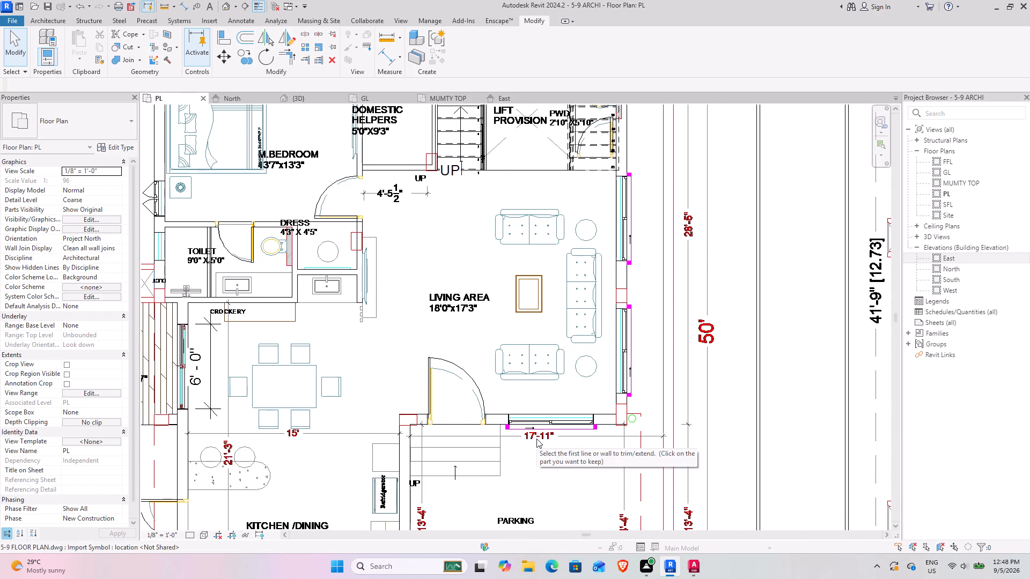
{"action": "scroll", "coordinate": [406, 363], "scroll_direction": "down", "scroll_amount": 3}
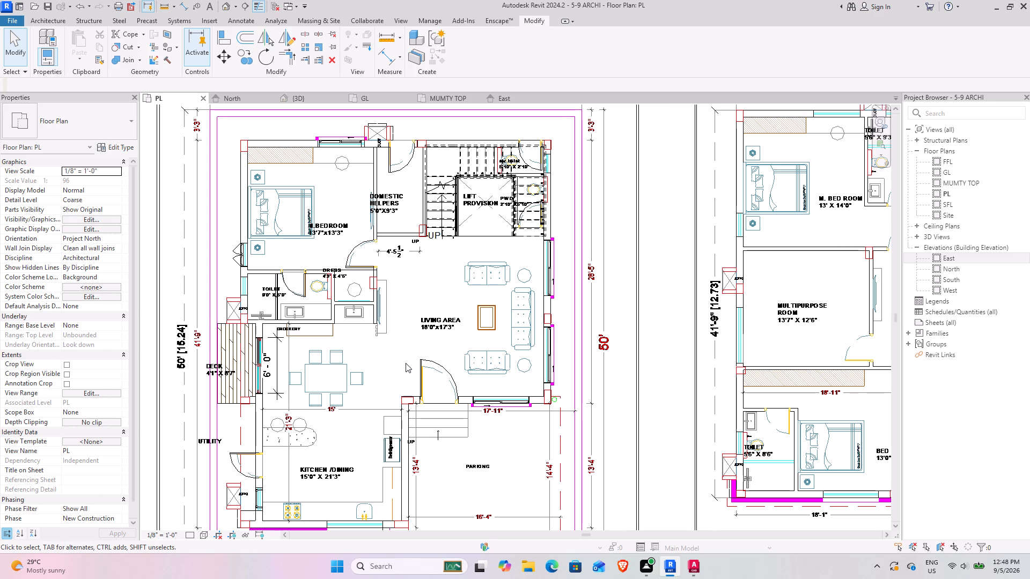
Examine the stove and sink positions along the KITCHEN/DINING counter on the PL floor plan.
{"action": "middle_click_drag", "start_coordinate": [334, 404], "coordinate": [329, 308]}
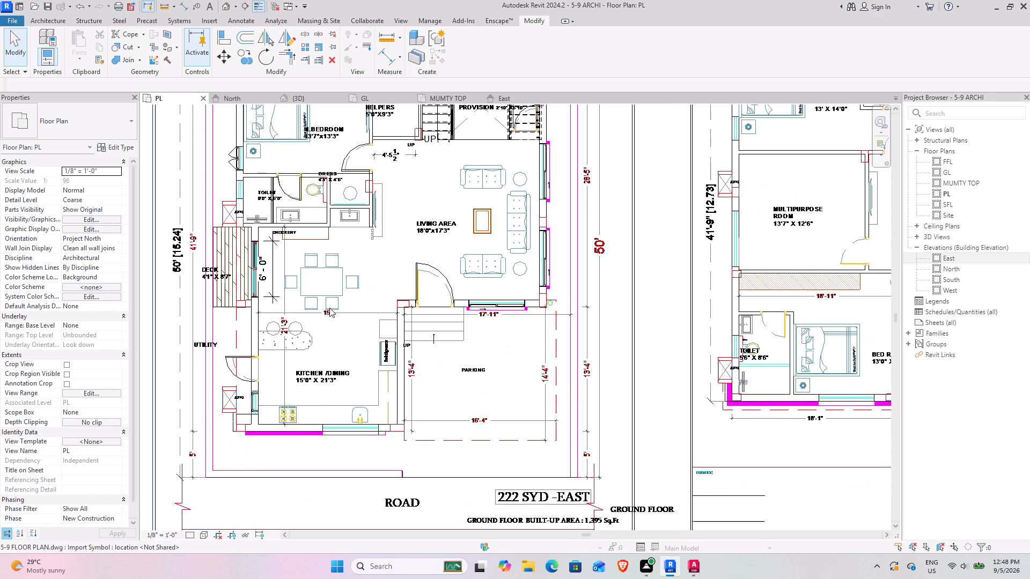
{"action": "scroll", "coordinate": [304, 415], "scroll_direction": "up", "scroll_amount": 3}
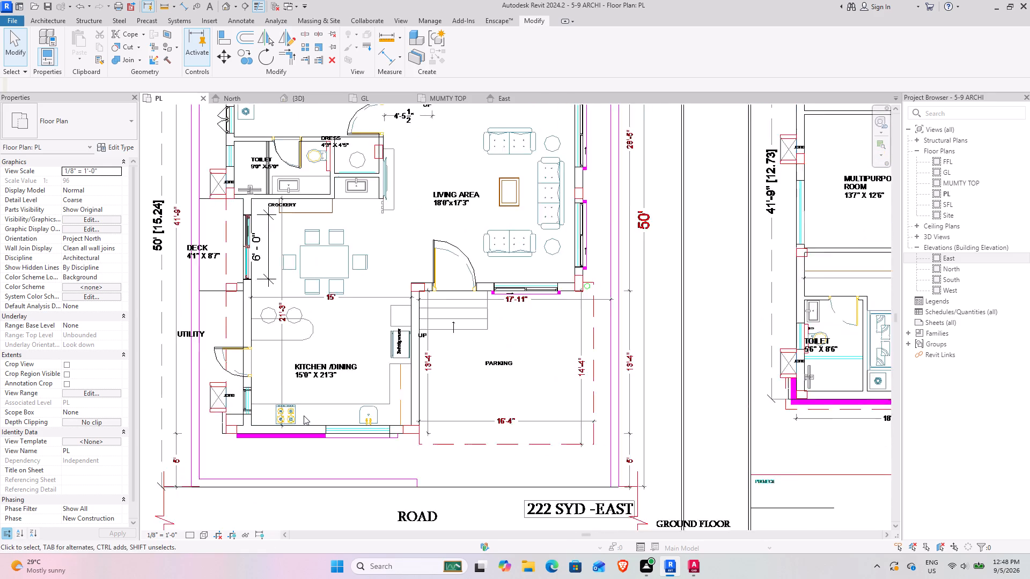
{"action": "scroll", "coordinate": [304, 415], "scroll_direction": "up", "scroll_amount": 1}
{"action": "middle_click_drag", "start_coordinate": [306, 415], "coordinate": [372, 368]}
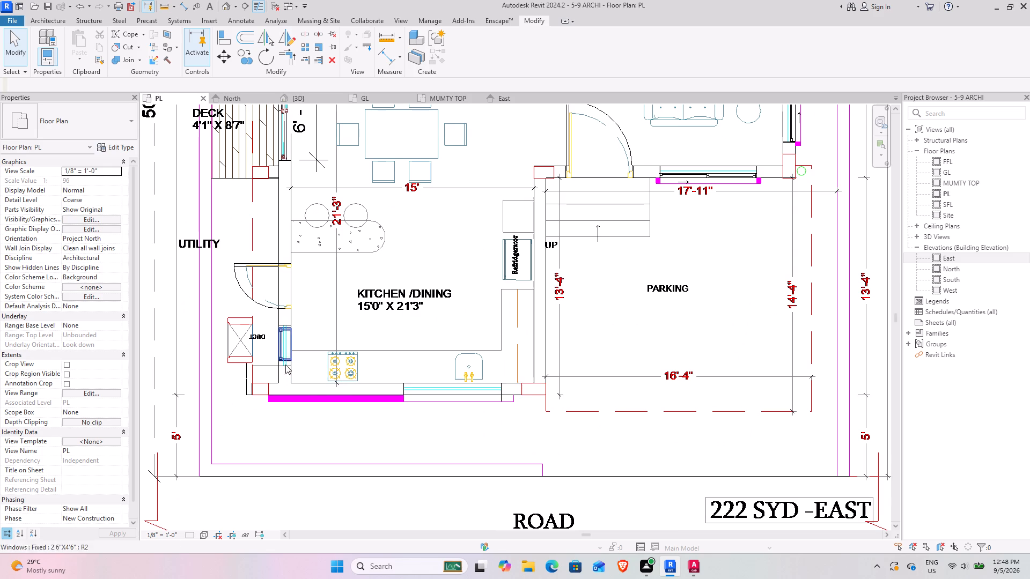
{"action": "scroll", "coordinate": [325, 360], "scroll_direction": "up", "scroll_amount": 8}
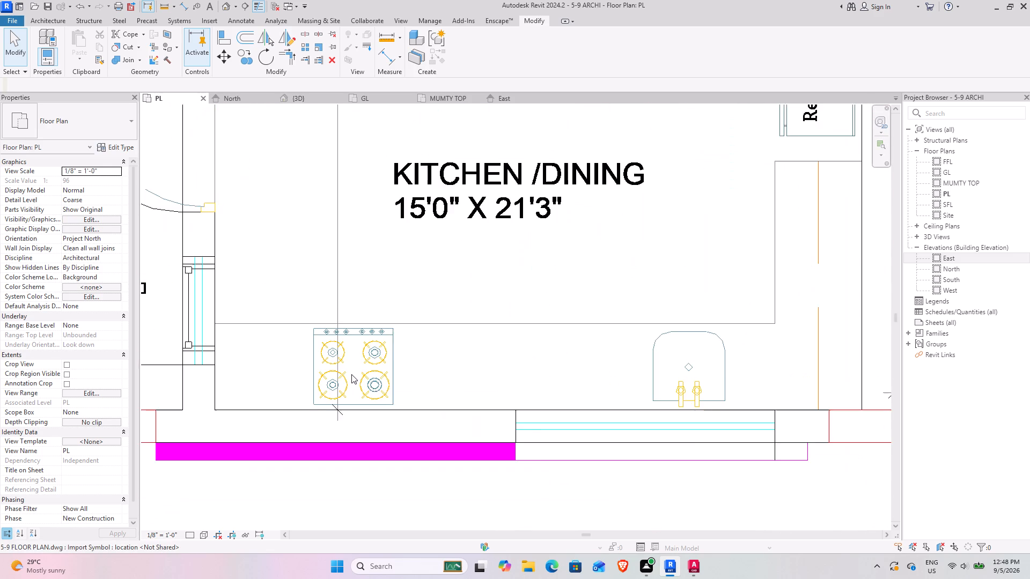
{"action": "scroll", "coordinate": [458, 355], "scroll_direction": "down", "scroll_amount": 2}
{"action": "middle_click_drag", "start_coordinate": [459, 353], "coordinate": [345, 353]}
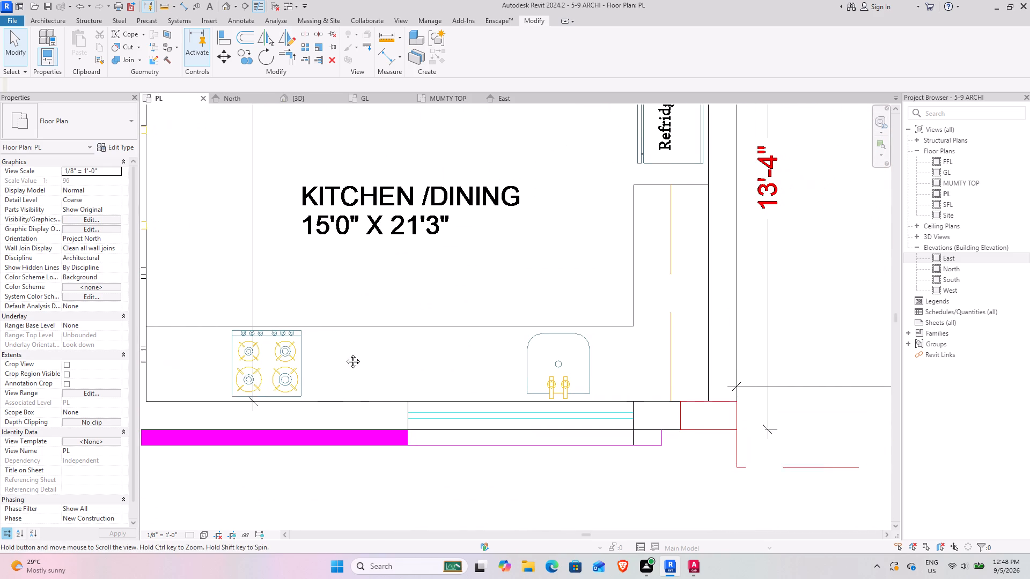
{"action": "middle_click_drag", "start_coordinate": [345, 353], "coordinate": [344, 354]}
Start placing a component and open the family loader at the US library's top-level folder.
{"action": "left_click", "coordinate": [61, 20]}
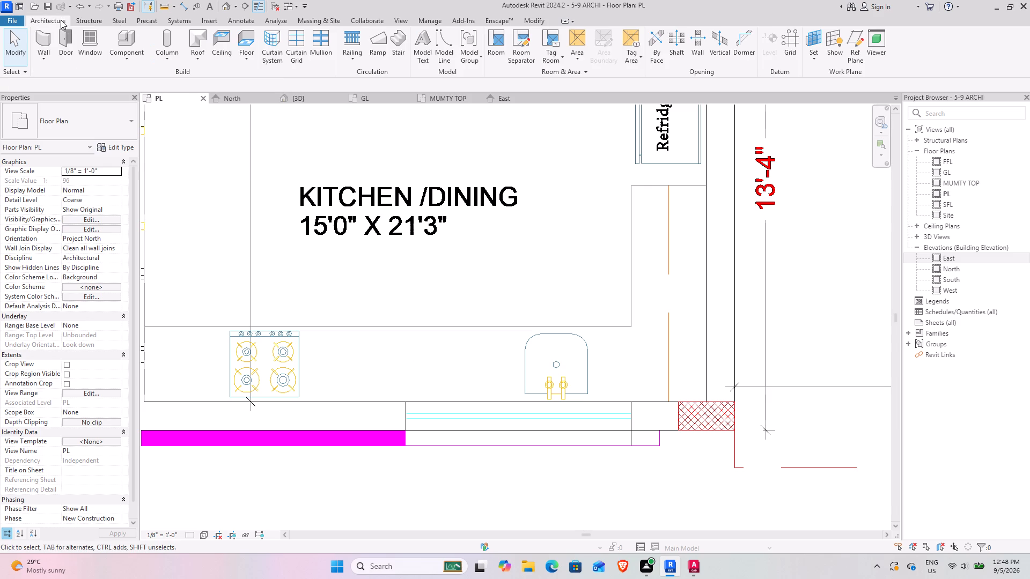
{"action": "left_click", "coordinate": [126, 44]}
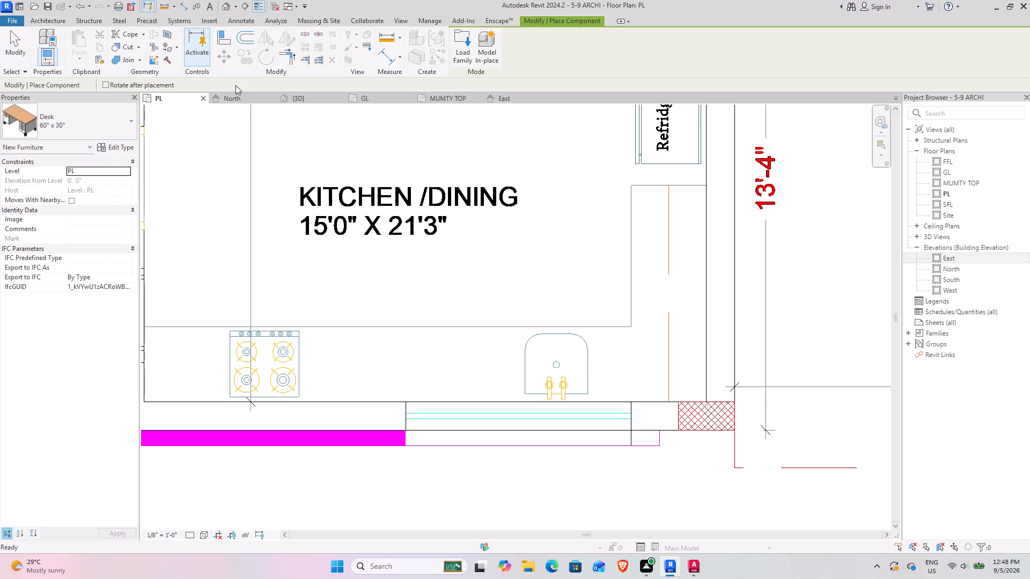
{"action": "left_click", "coordinate": [466, 46]}
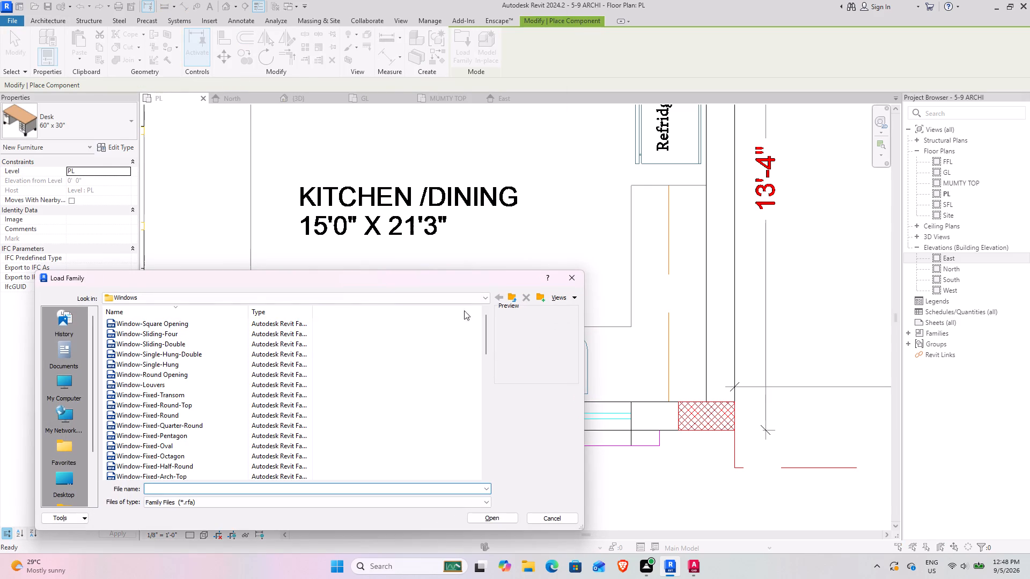
{"action": "left_click_drag", "start_coordinate": [493, 280], "coordinate": [645, 170]}
{"action": "left_click", "coordinate": [668, 186]}
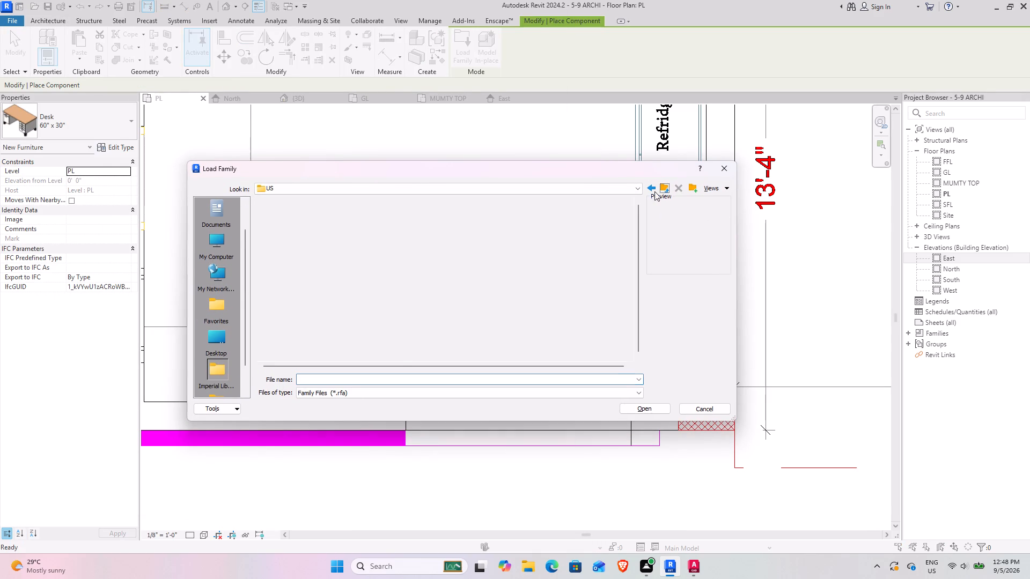
Look through the US family library folders, including Furniture System, for suitable kitchen equipment.
{"action": "scroll", "coordinate": [345, 281], "scroll_direction": "down", "scroll_amount": 5}
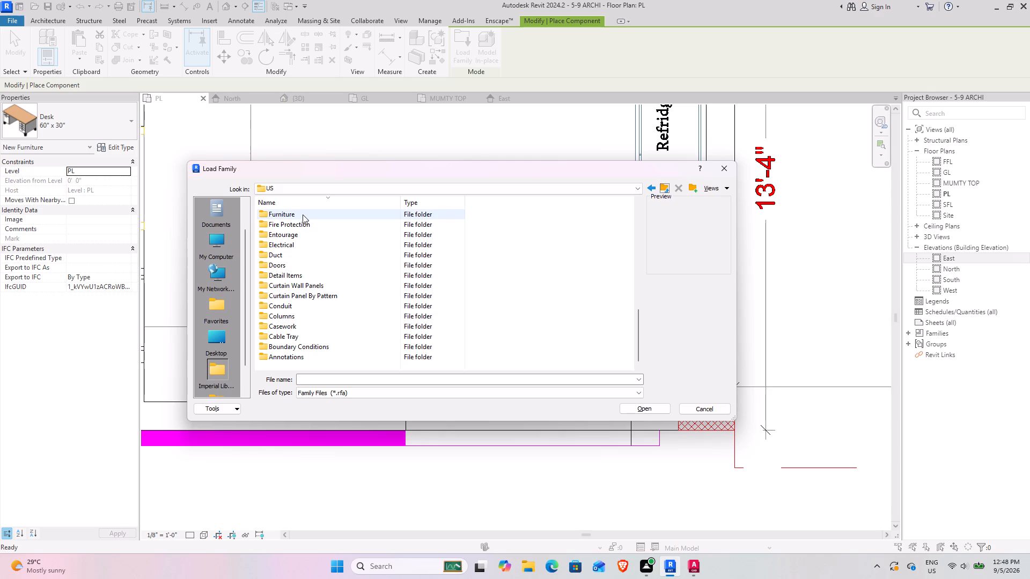
{"action": "scroll", "coordinate": [301, 231], "scroll_direction": "up", "scroll_amount": 1}
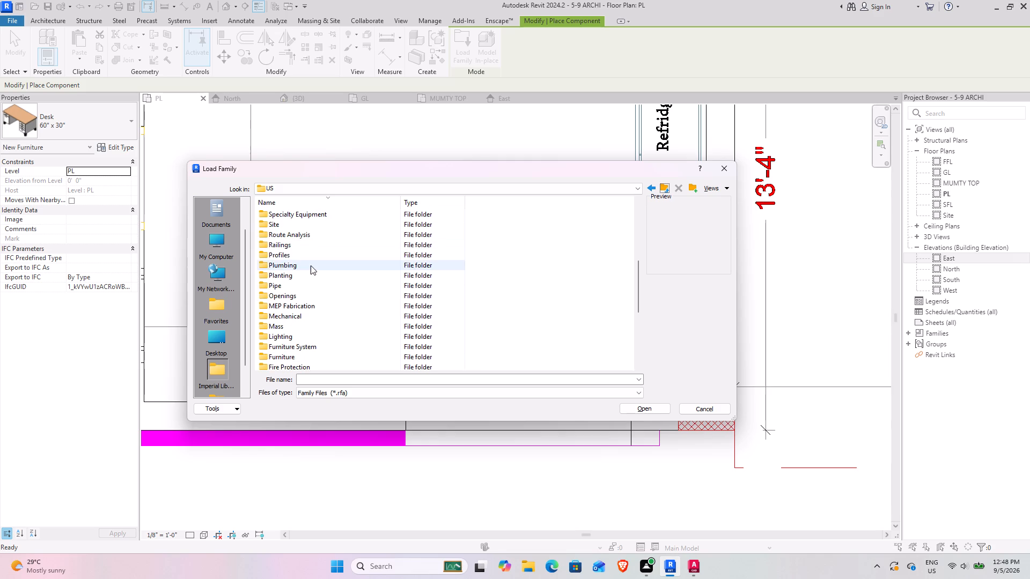
{"action": "scroll", "coordinate": [310, 266], "scroll_direction": "up", "scroll_amount": 6}
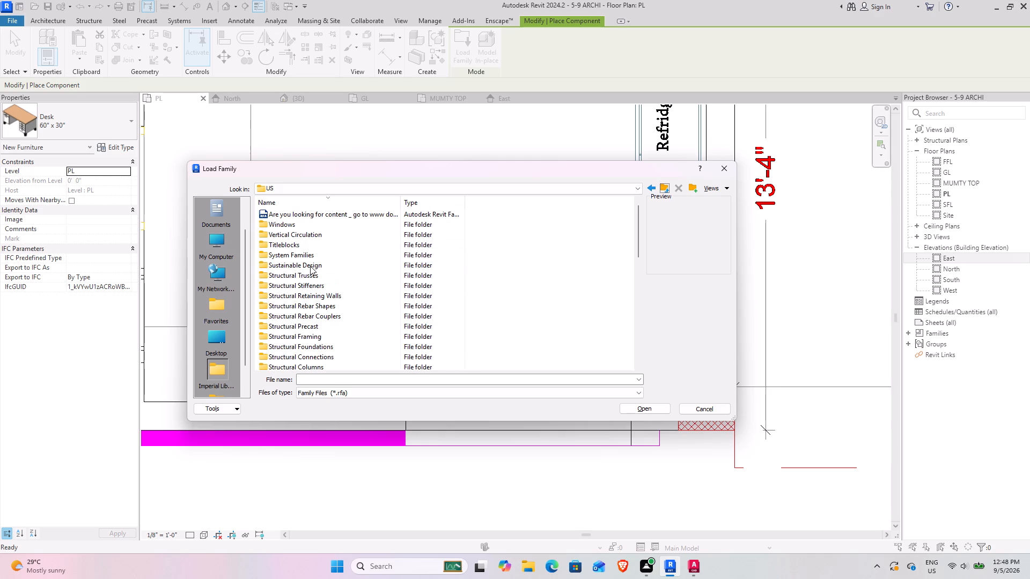
{"action": "scroll", "coordinate": [310, 266], "scroll_direction": "down", "scroll_amount": 7}
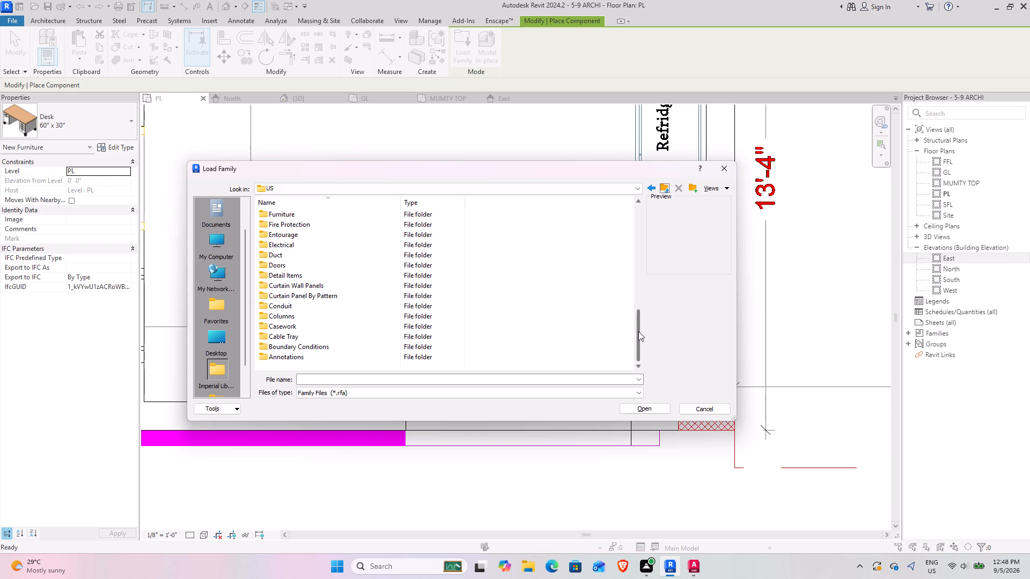
{"action": "left_click_drag", "start_coordinate": [638, 331], "coordinate": [640, 314]}
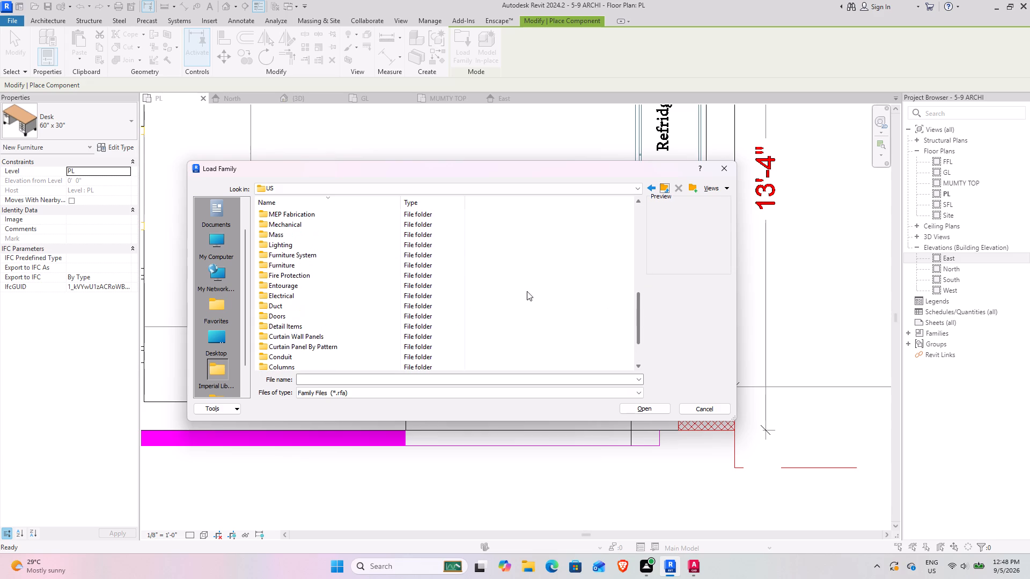
{"action": "double_click", "coordinate": [359, 254]}
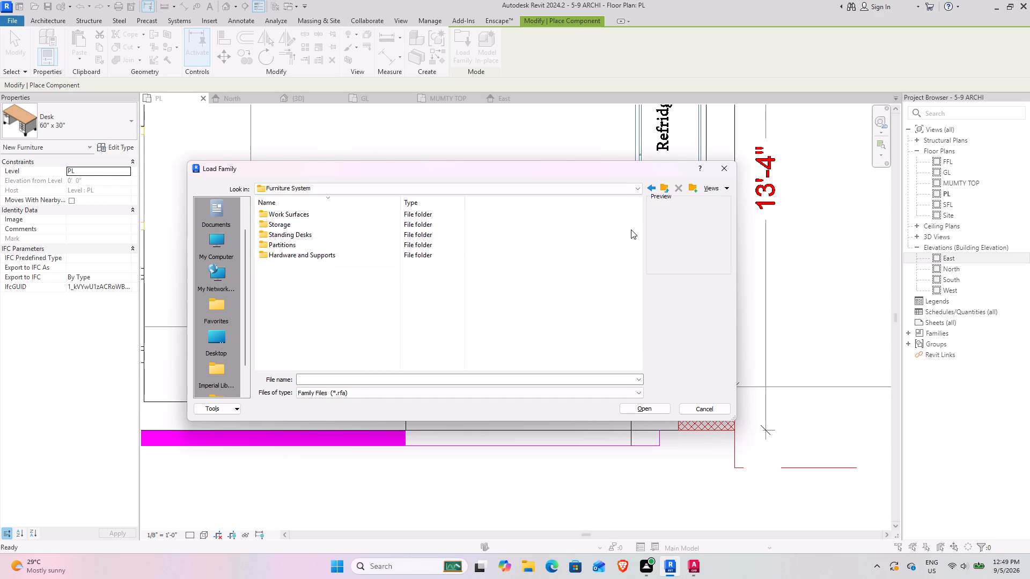
{"action": "left_click", "coordinate": [659, 187]}
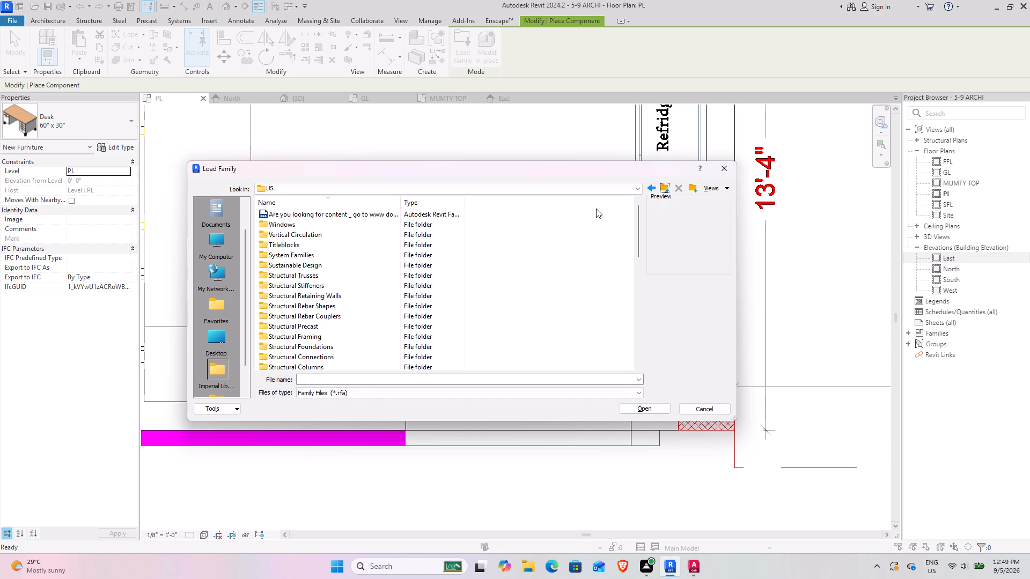
Load the Freezer-Upright family from the US library's Specialty Equipment > Domestic folder.
{"action": "left_click_drag", "start_coordinate": [643, 242], "coordinate": [638, 258]}
{"action": "left_click_drag", "start_coordinate": [635, 234], "coordinate": [635, 243]}
{"action": "left_click_drag", "start_coordinate": [639, 239], "coordinate": [636, 253]}
{"action": "double_click", "coordinate": [313, 320]}
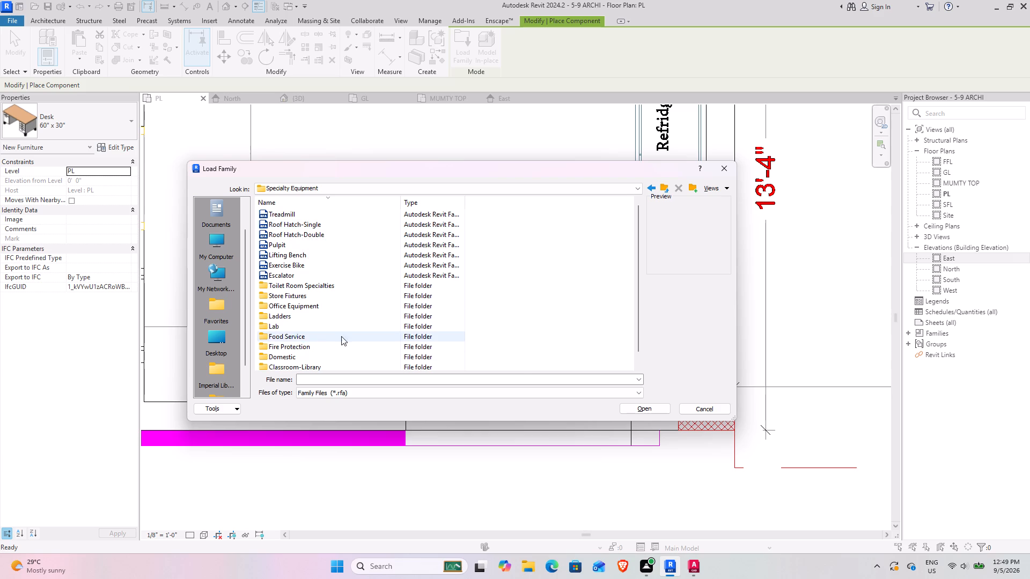
{"action": "scroll", "coordinate": [304, 355], "scroll_direction": "down", "scroll_amount": 2}
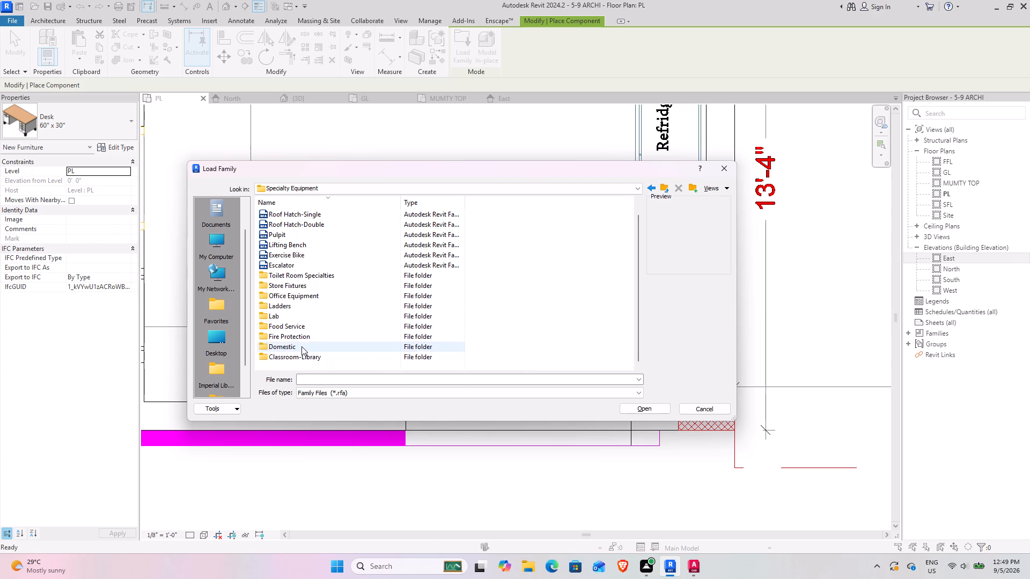
{"action": "double_click", "coordinate": [301, 346]}
{"action": "scroll", "coordinate": [302, 221], "scroll_direction": "up", "scroll_amount": 16, "text": "ctrl"}
{"action": "scroll", "coordinate": [304, 229], "scroll_direction": "down", "scroll_amount": 6}
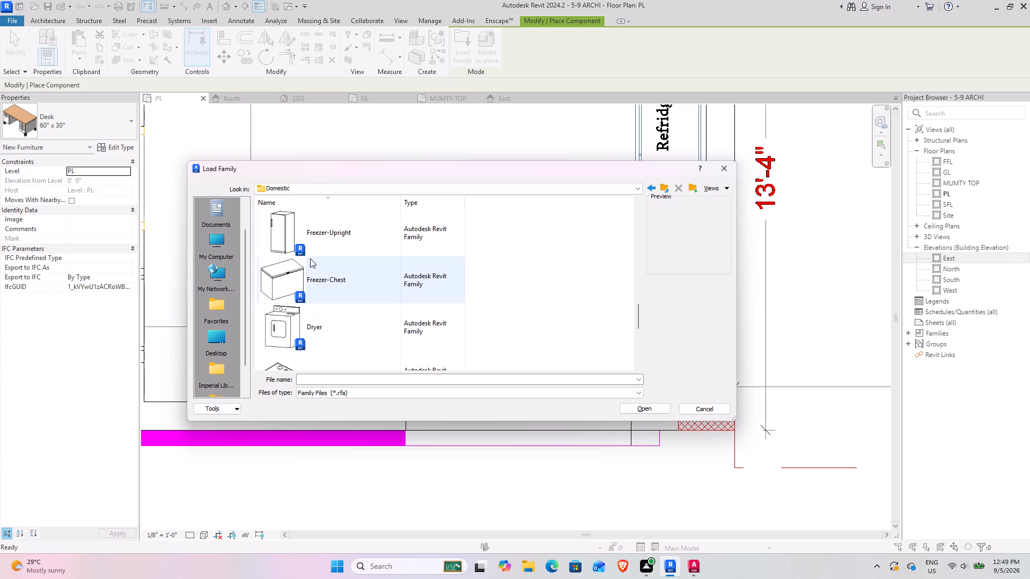
{"action": "scroll", "coordinate": [310, 258], "scroll_direction": "up", "scroll_amount": 1}
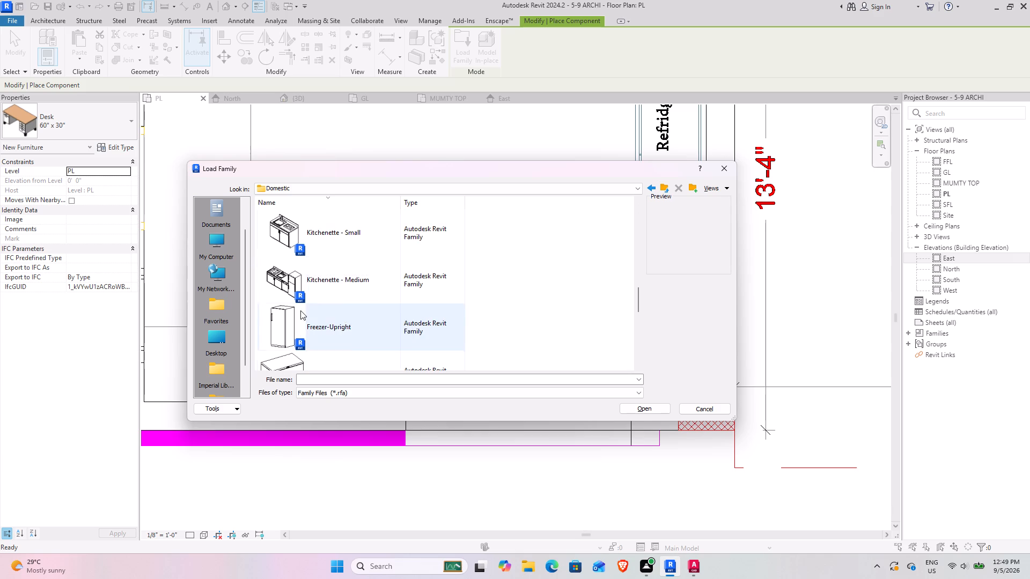
{"action": "left_click", "coordinate": [360, 335]}
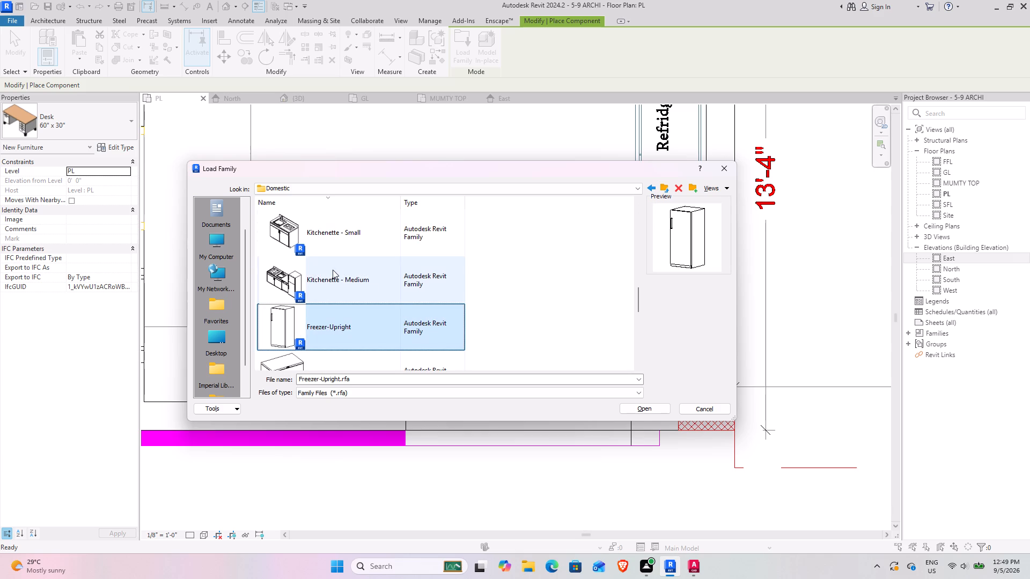
{"action": "left_click", "coordinate": [646, 409]}
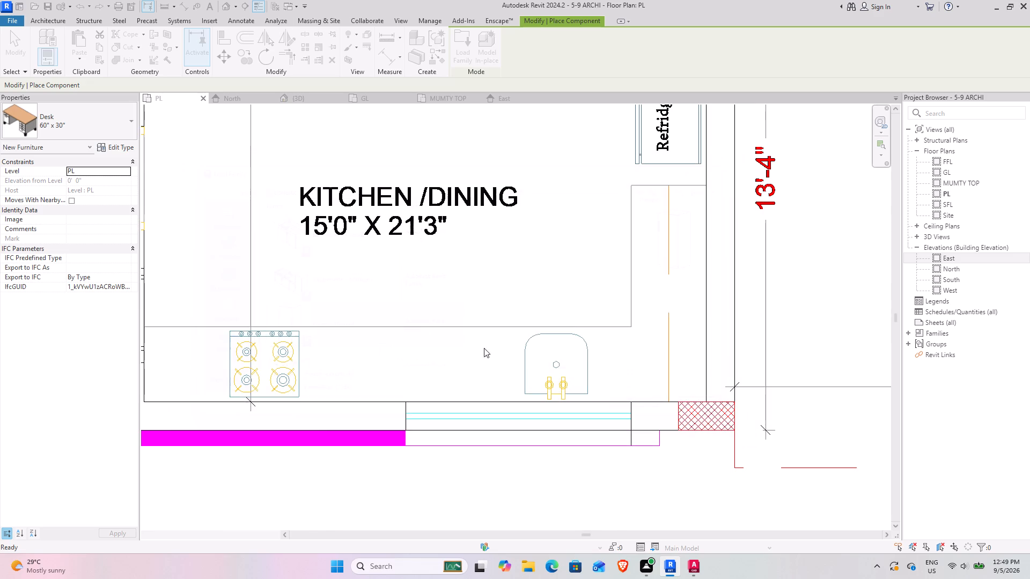
Place one 30" x 32" RH Freezer-Upright over the refrigerator symbol in the kitchen on the PL floor plan.
{"action": "scroll", "coordinate": [329, 219], "scroll_direction": "down", "scroll_amount": 3}
{"action": "middle_click_drag", "start_coordinate": [427, 223], "coordinate": [296, 349]}
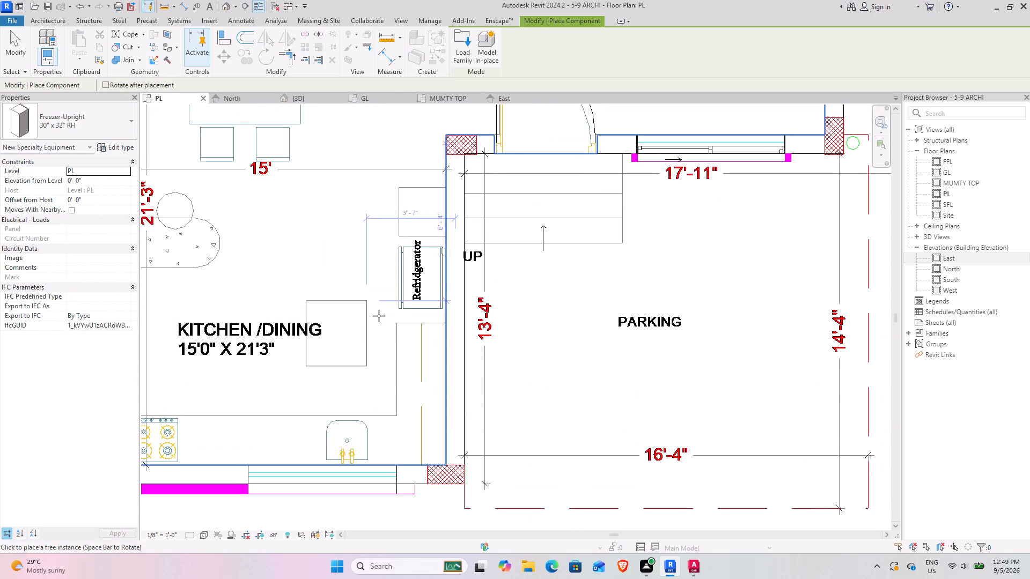
{"action": "scroll", "coordinate": [410, 274], "scroll_direction": "up", "scroll_amount": 7}
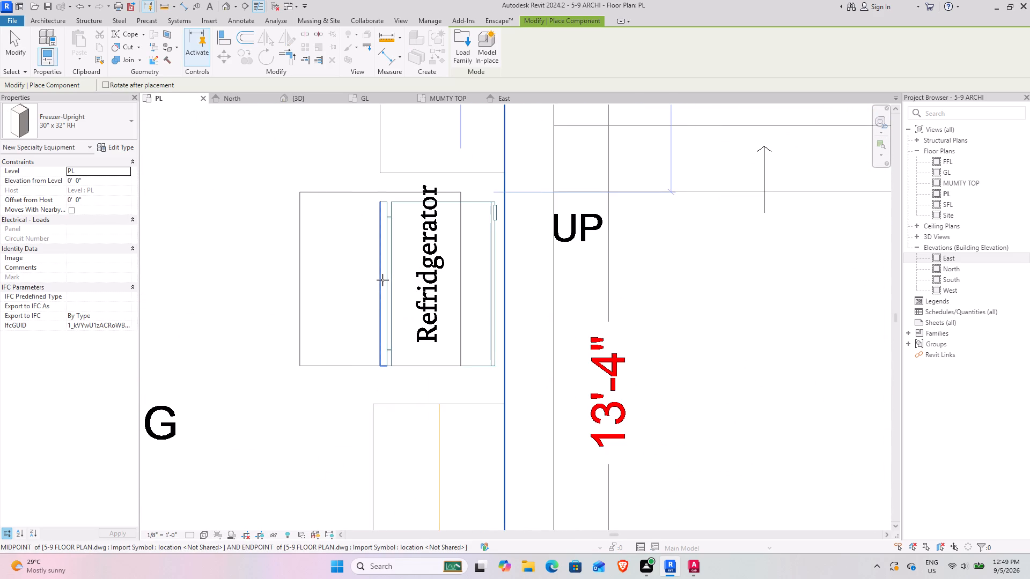
{"action": "left_click", "coordinate": [416, 284]}
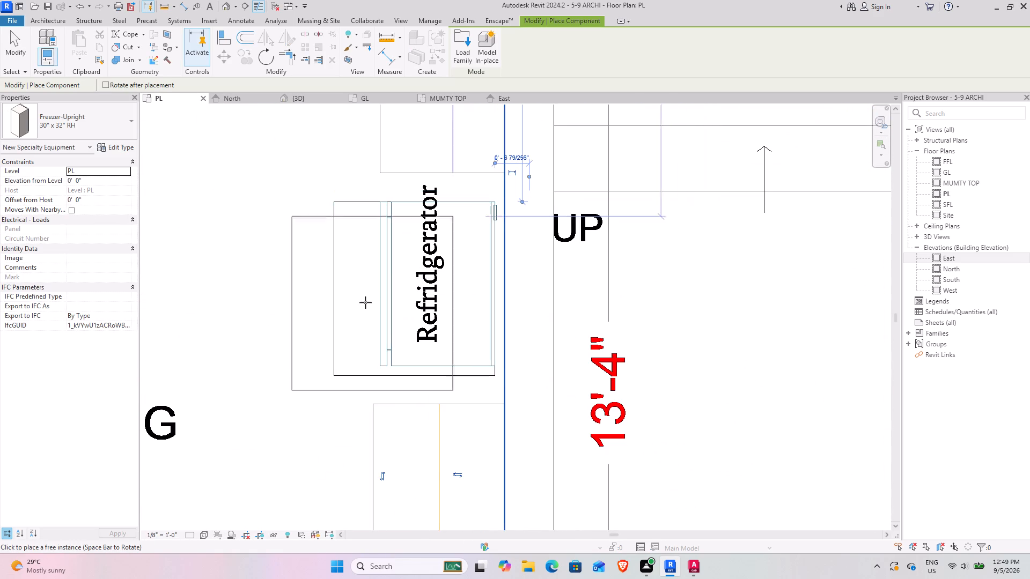
{"action": "key", "text": "Escape"}
{"action": "key", "text": "Escape"}
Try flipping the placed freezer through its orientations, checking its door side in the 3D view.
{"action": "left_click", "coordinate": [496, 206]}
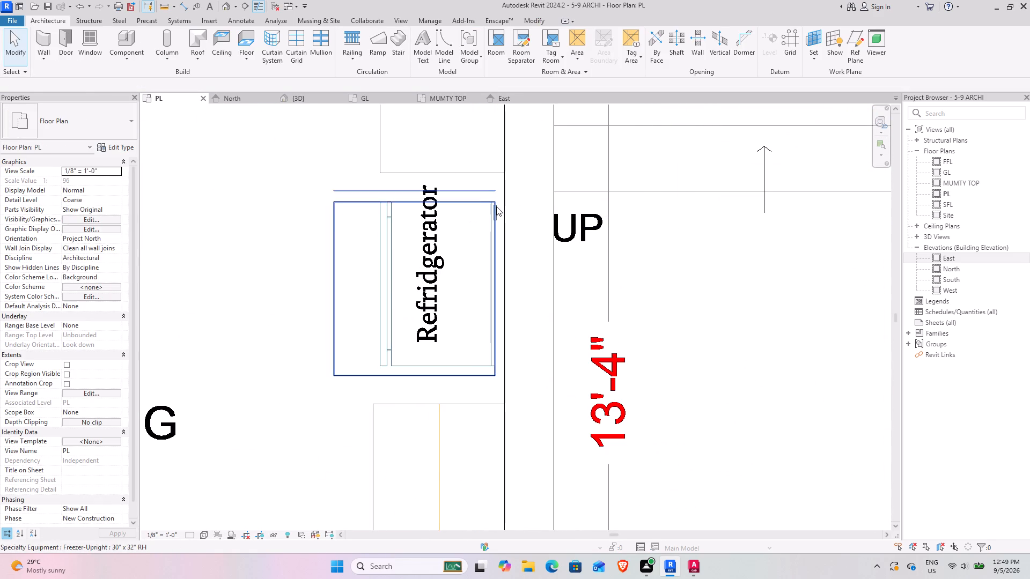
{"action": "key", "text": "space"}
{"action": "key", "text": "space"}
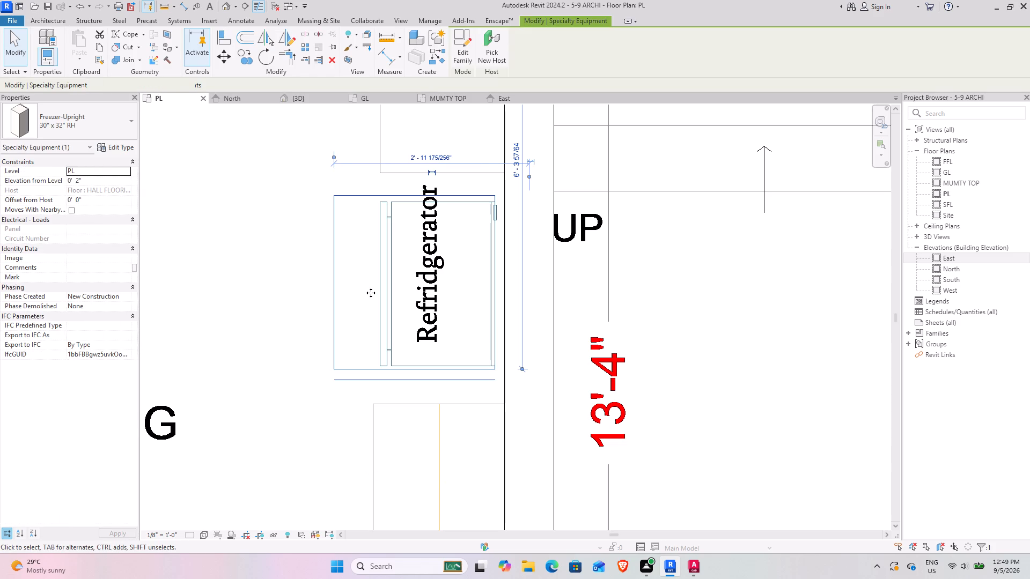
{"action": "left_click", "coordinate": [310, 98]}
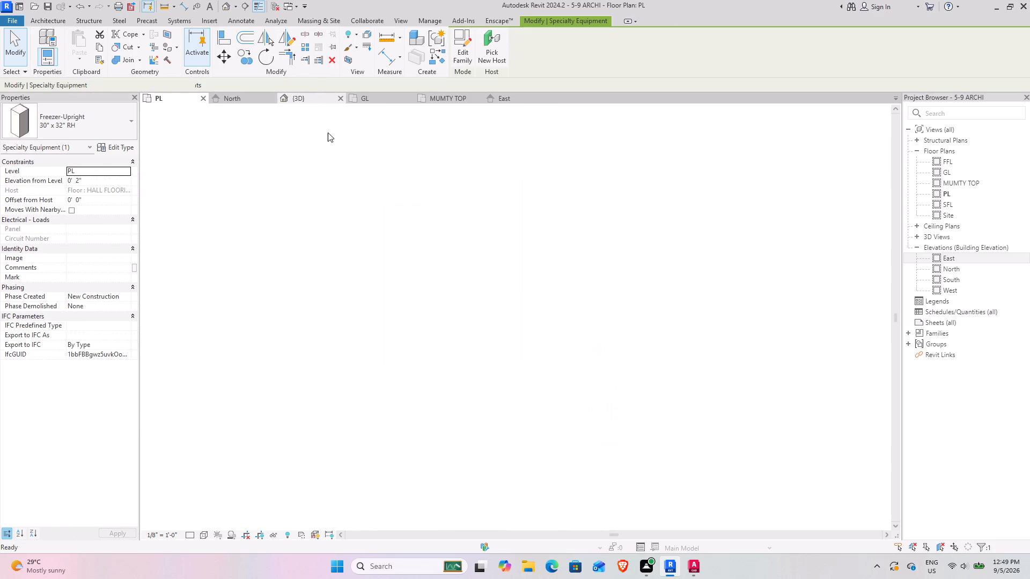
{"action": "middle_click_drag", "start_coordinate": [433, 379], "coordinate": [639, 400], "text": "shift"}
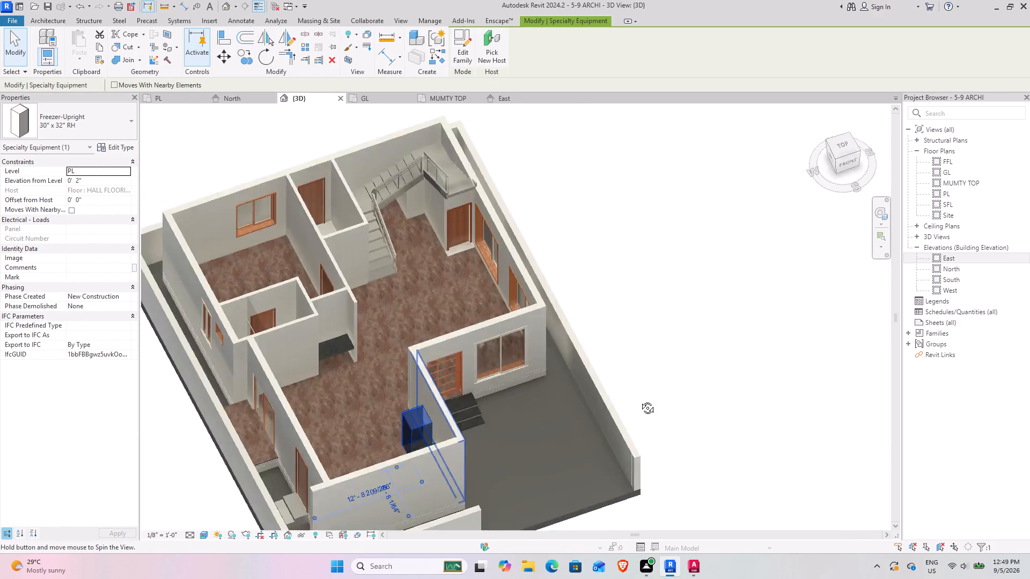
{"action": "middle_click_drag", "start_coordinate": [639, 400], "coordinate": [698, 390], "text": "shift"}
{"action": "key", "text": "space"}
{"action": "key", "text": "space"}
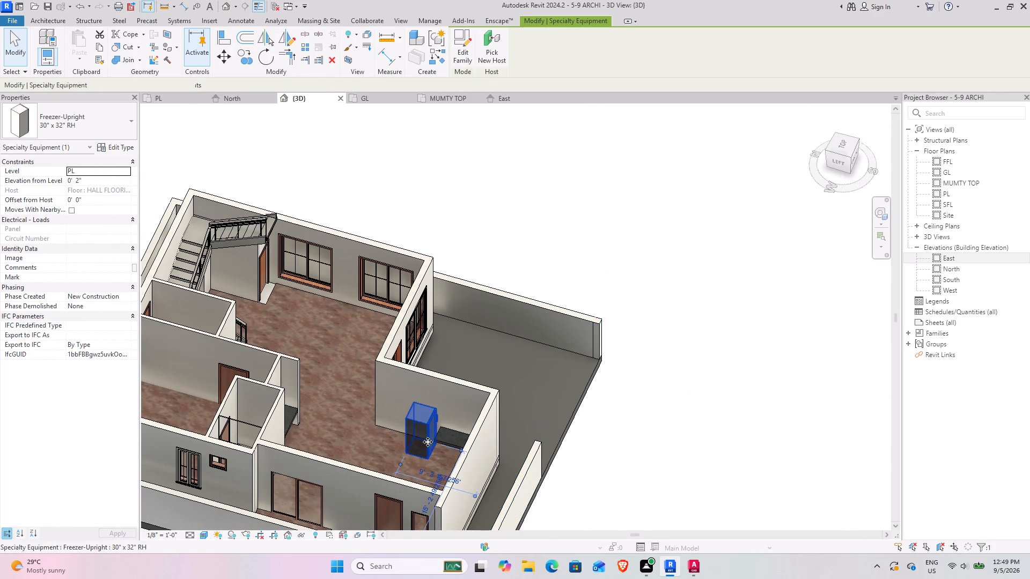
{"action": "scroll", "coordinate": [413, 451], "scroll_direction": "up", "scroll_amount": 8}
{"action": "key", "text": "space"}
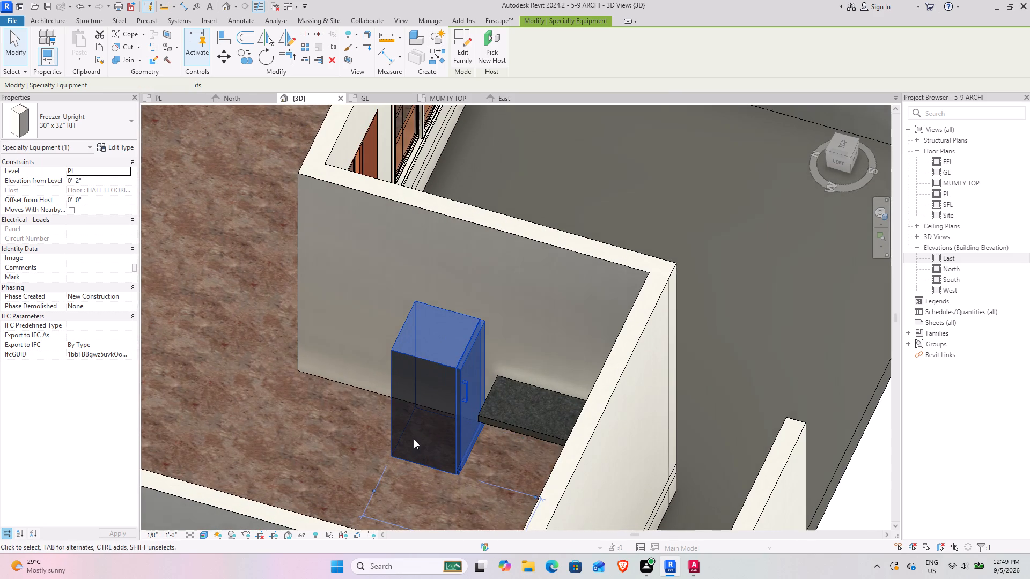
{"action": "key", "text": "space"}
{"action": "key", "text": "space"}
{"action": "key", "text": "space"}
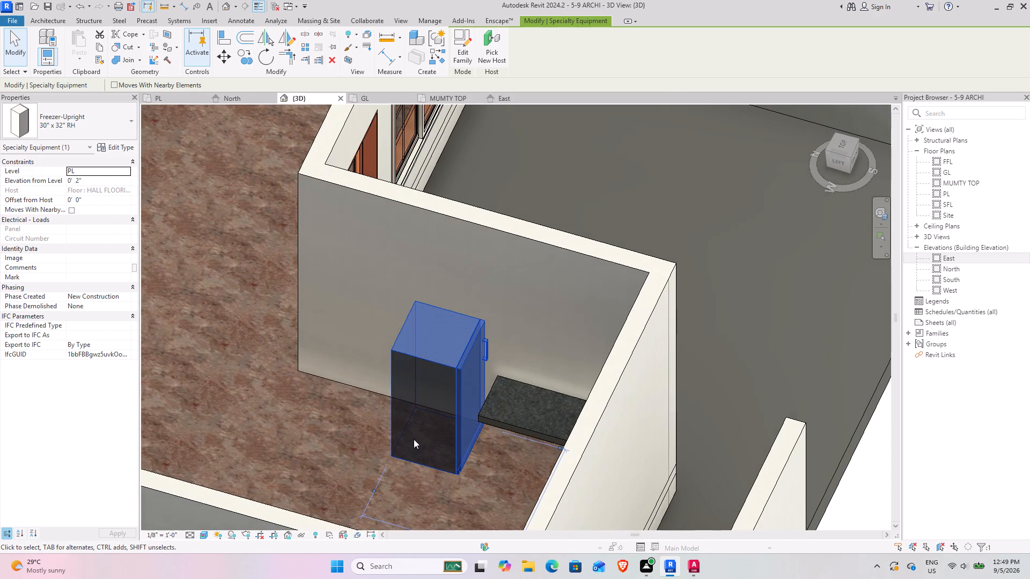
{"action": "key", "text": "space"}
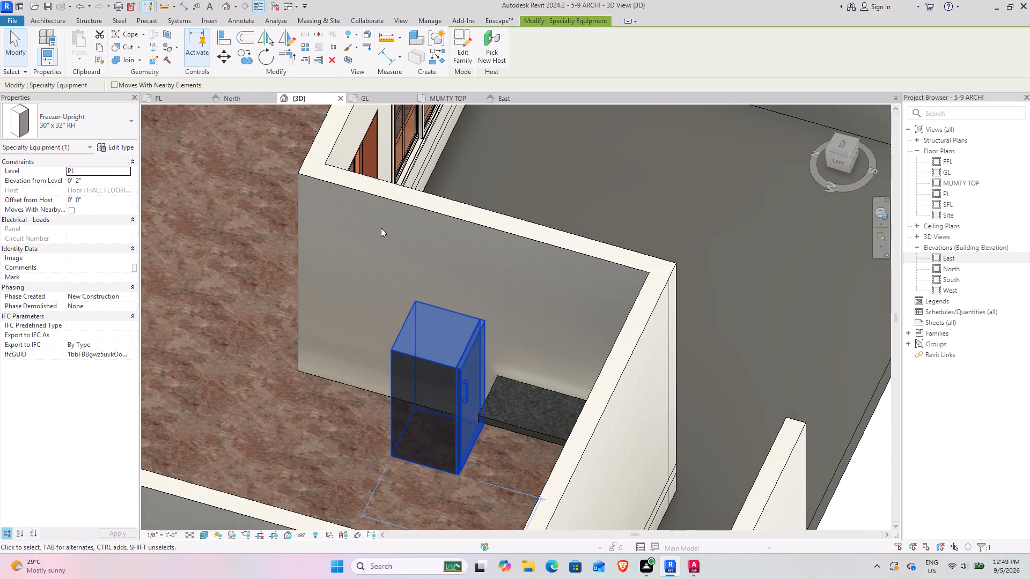
Rotate the freezer a quarter turn clockwise about its centre on the PL floor plan.
{"action": "left_click", "coordinate": [165, 94]}
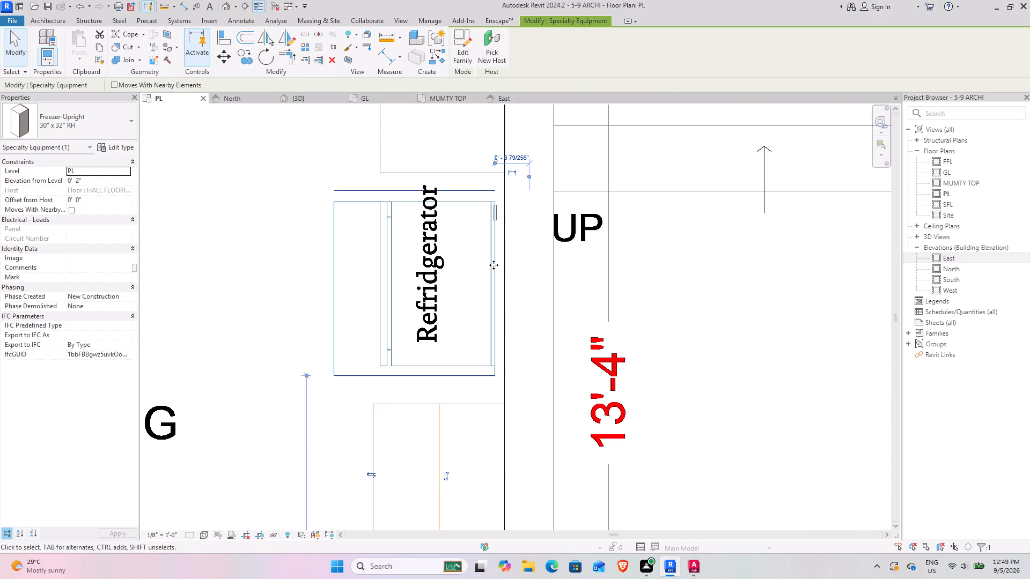
{"action": "left_click", "coordinate": [260, 56]}
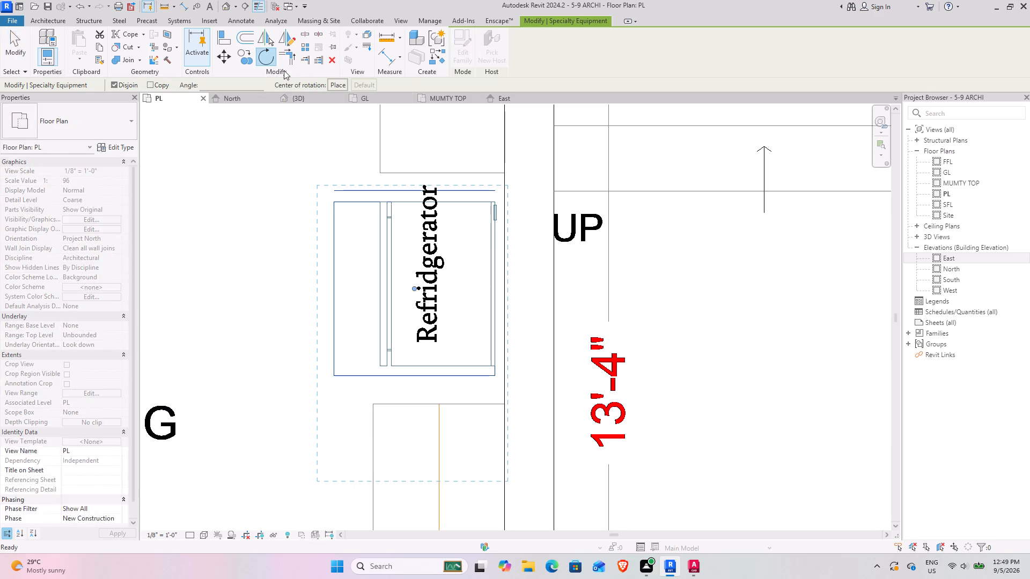
{"action": "left_click", "coordinate": [414, 218]}
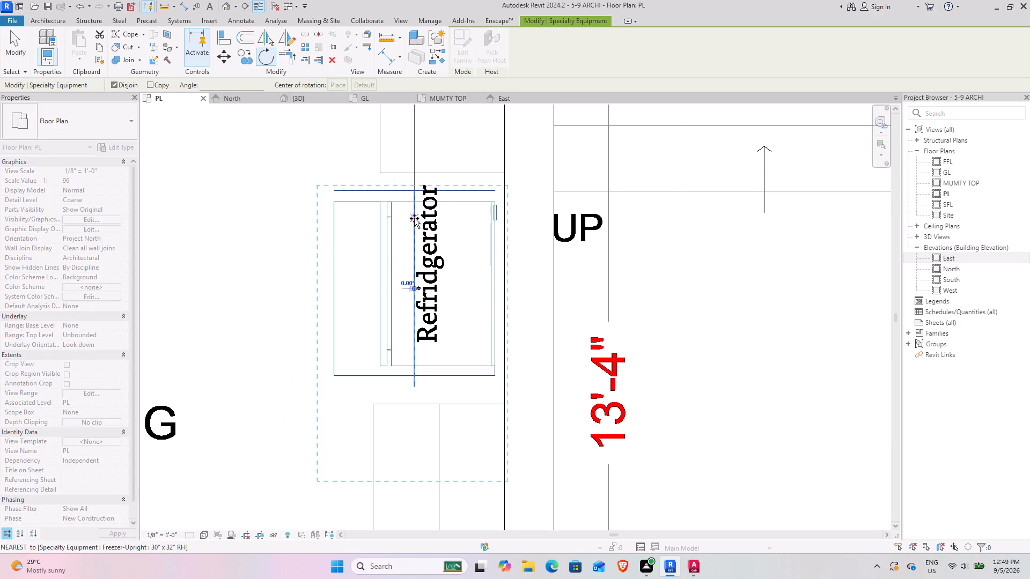
{"action": "left_click", "coordinate": [470, 293]}
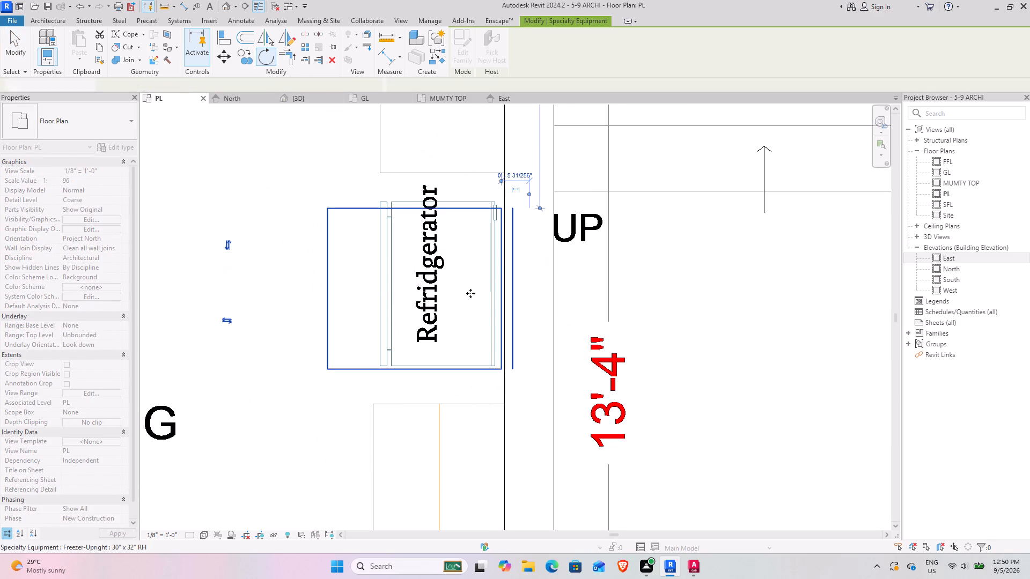
Flip the freezer in the 3D view so its door faces the kitchen with the handle on the side away from the counter.
{"action": "left_click", "coordinate": [304, 101]}
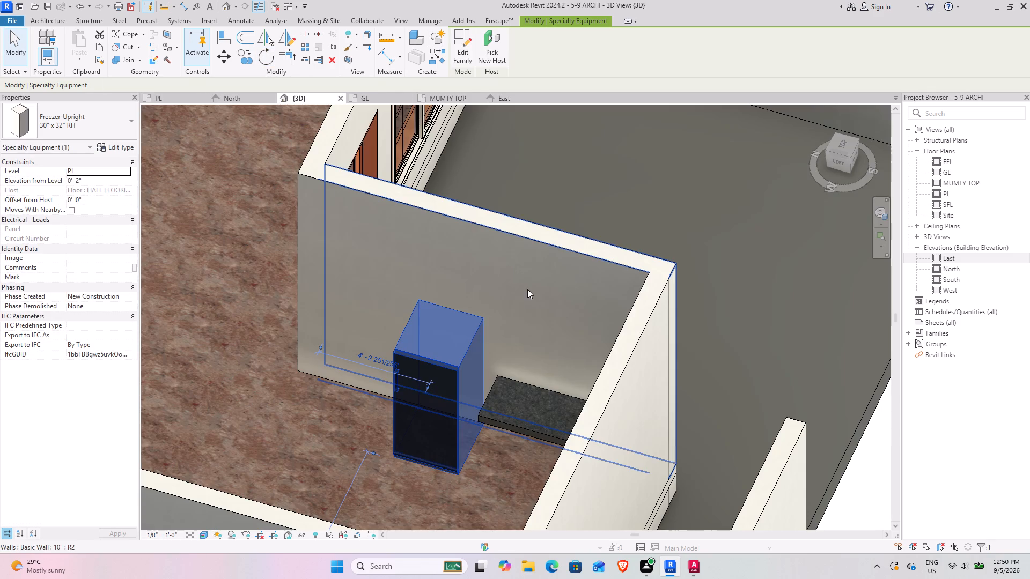
{"action": "key", "text": "space"}
{"action": "key", "text": "space"}
{"action": "key", "text": "space"}
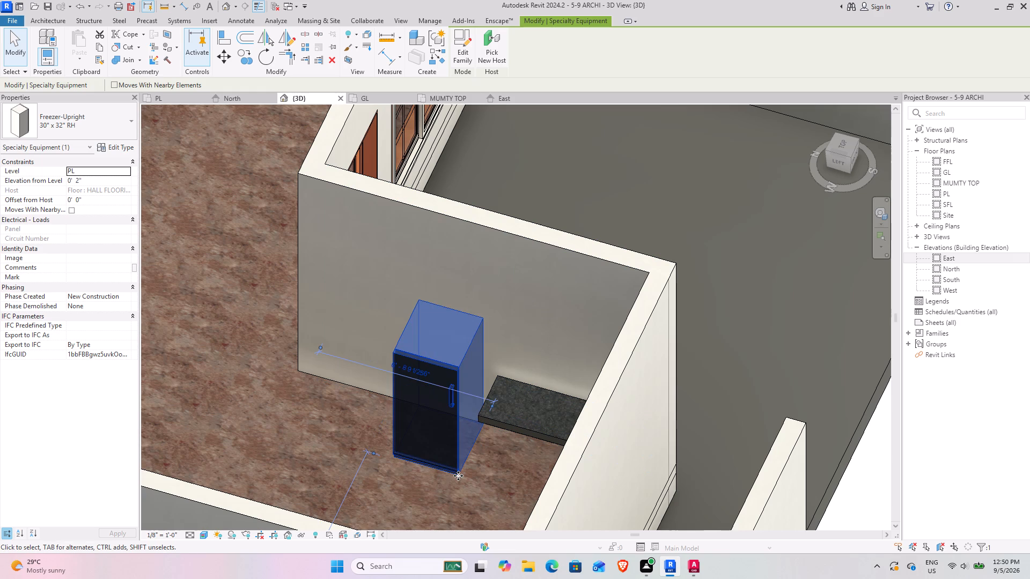
{"action": "key", "text": "space"}
{"action": "key", "text": "Escape"}
{"action": "scroll", "coordinate": [322, 322], "scroll_direction": "down", "scroll_amount": 4}
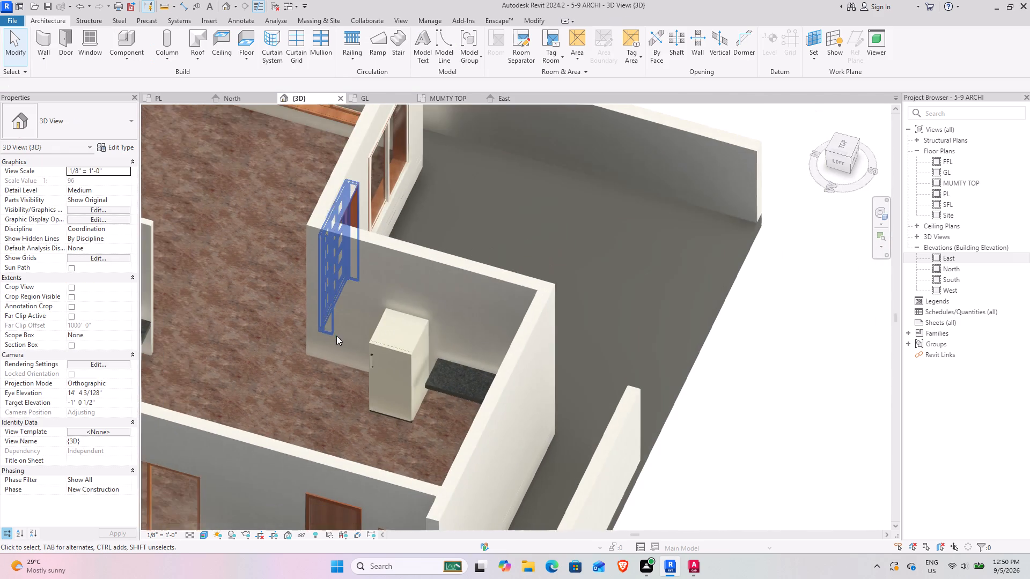
Inspect the placed freezer and its surroundings in the kitchen from several angles in the 3D view.
{"action": "middle_click_drag", "start_coordinate": [353, 406], "coordinate": [354, 387], "text": "shift"}
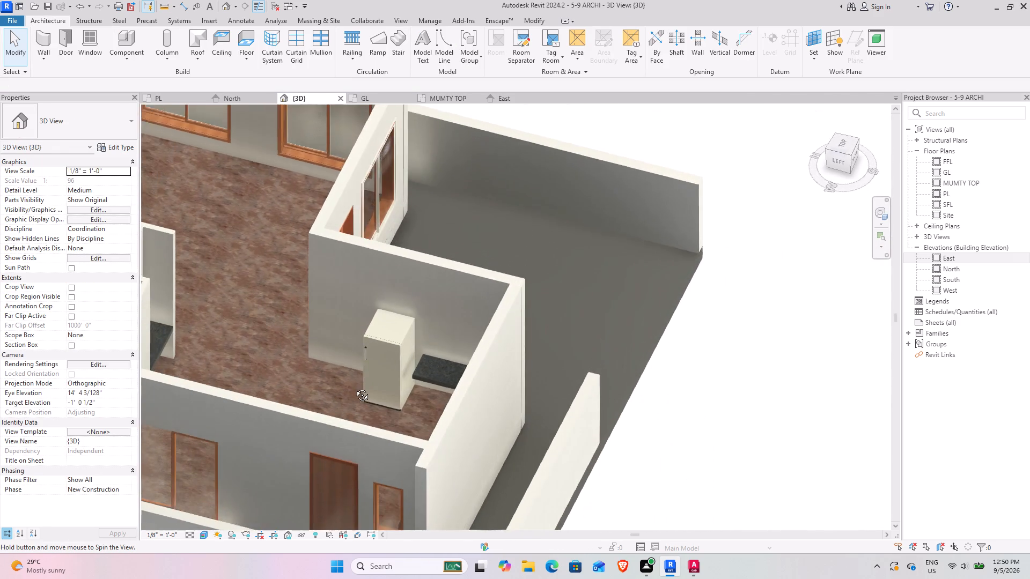
{"action": "middle_click_drag", "start_coordinate": [354, 387], "coordinate": [355, 390], "text": "shift"}
{"action": "middle_click_drag", "start_coordinate": [373, 392], "coordinate": [507, 397]}
{"action": "middle_click_drag", "start_coordinate": [498, 397], "coordinate": [332, 427]}
{"action": "middle_click_drag", "start_coordinate": [306, 415], "coordinate": [268, 395], "text": "shift"}
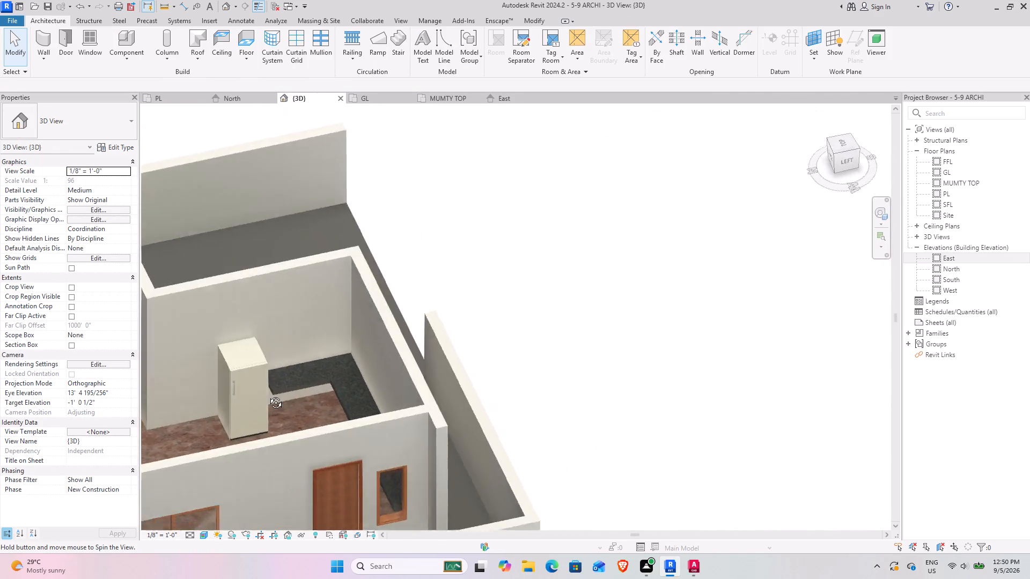
{"action": "middle_click_drag", "start_coordinate": [268, 395], "coordinate": [187, 402], "text": "shift"}
{"action": "middle_click_drag", "start_coordinate": [208, 403], "coordinate": [576, 392]}
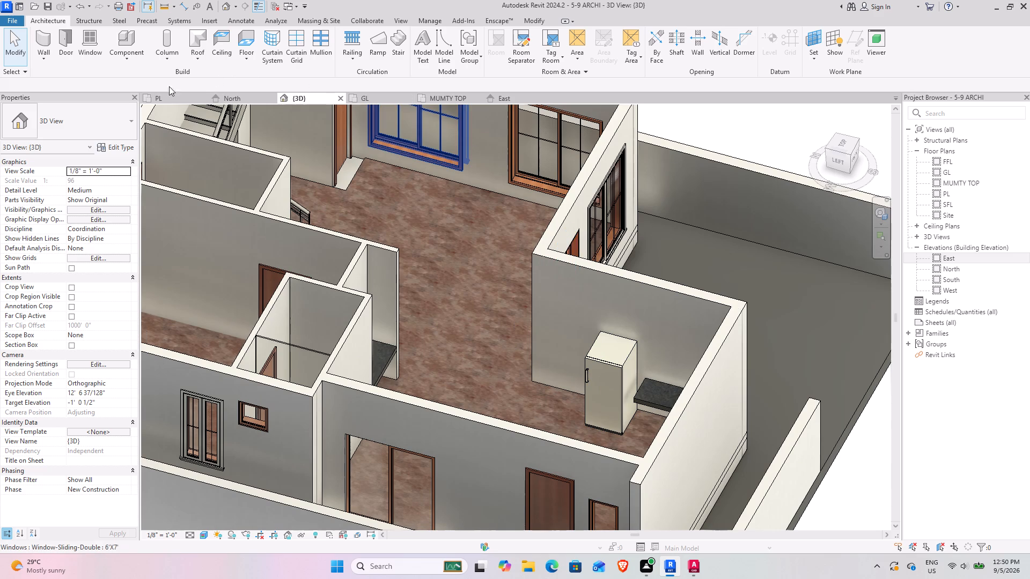
Examine the kitchen and dining symbols on the PL floor plan, and inspect the properties of the washbasin counter's floor slab.
{"action": "left_click", "coordinate": [162, 95]}
{"action": "scroll", "coordinate": [464, 272], "scroll_direction": "down", "scroll_amount": 5}
{"action": "middle_click_drag", "start_coordinate": [305, 320], "coordinate": [414, 313]}
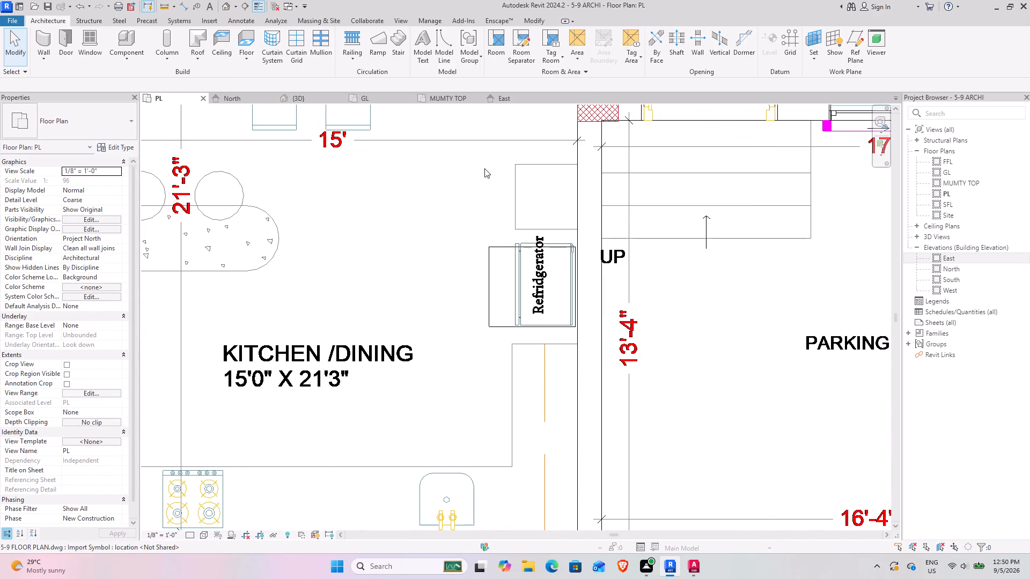
{"action": "middle_click_drag", "start_coordinate": [374, 225], "coordinate": [360, 331]}
{"action": "scroll", "coordinate": [374, 316], "scroll_direction": "down", "scroll_amount": 4}
{"action": "middle_click_drag", "start_coordinate": [347, 315], "coordinate": [453, 297]}
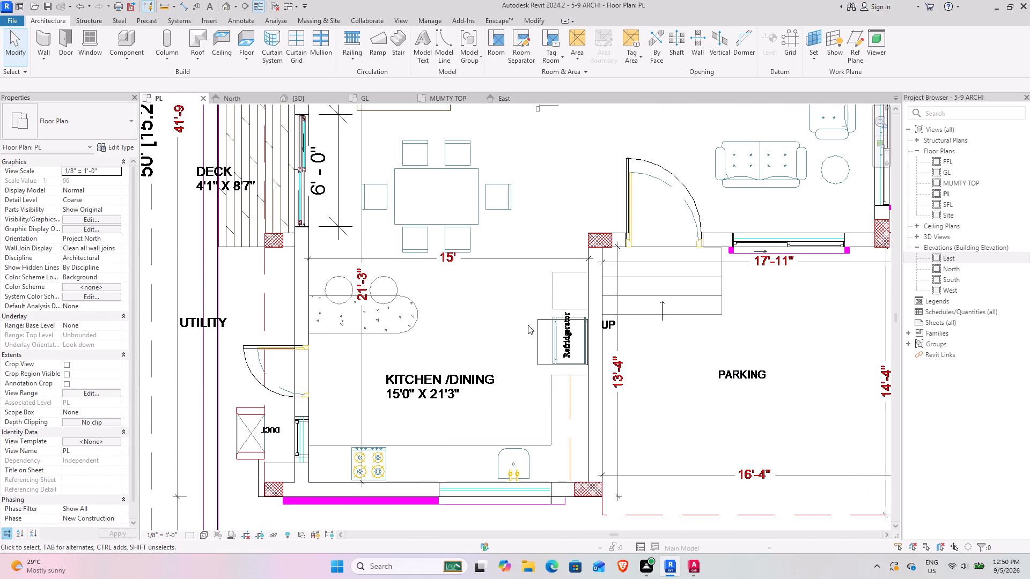
{"action": "scroll", "coordinate": [364, 299], "scroll_direction": "up", "scroll_amount": 4}
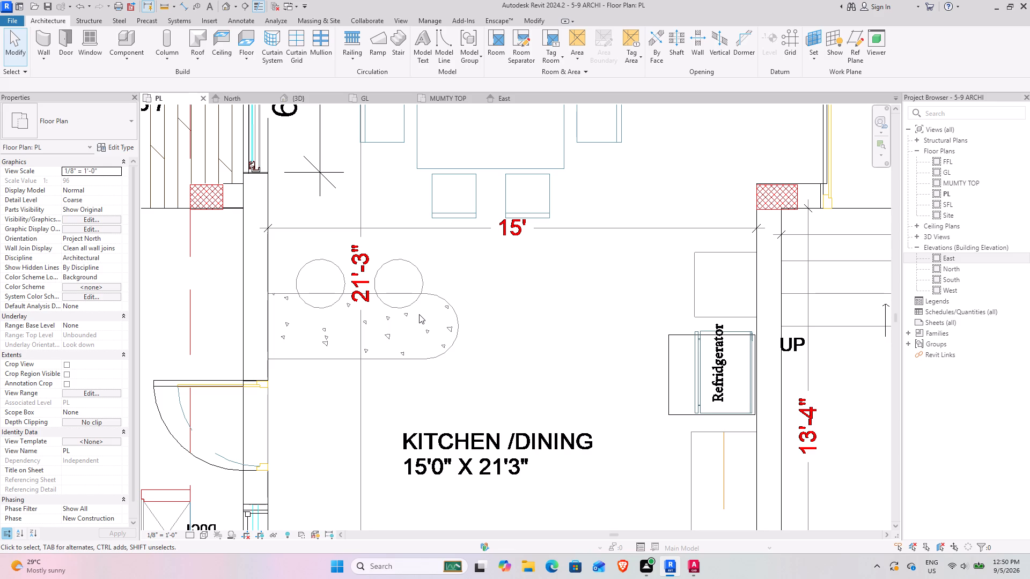
{"action": "scroll", "coordinate": [473, 288], "scroll_direction": "up", "scroll_amount": 4}
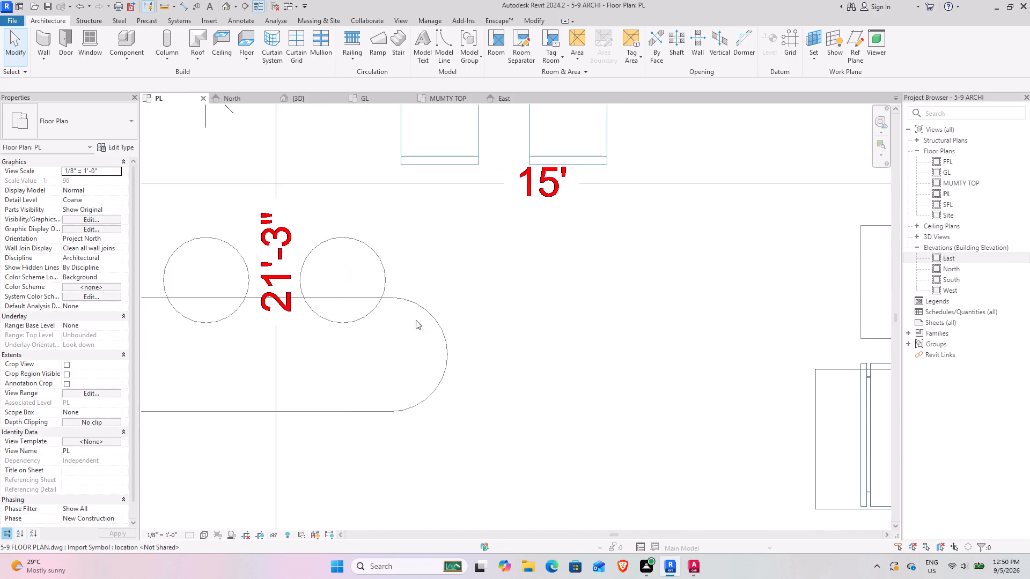
{"action": "middle_click_drag", "start_coordinate": [378, 318], "coordinate": [528, 232]}
{"action": "scroll", "coordinate": [490, 235], "scroll_direction": "down", "scroll_amount": 4}
{"action": "middle_click_drag", "start_coordinate": [565, 233], "coordinate": [444, 257]}
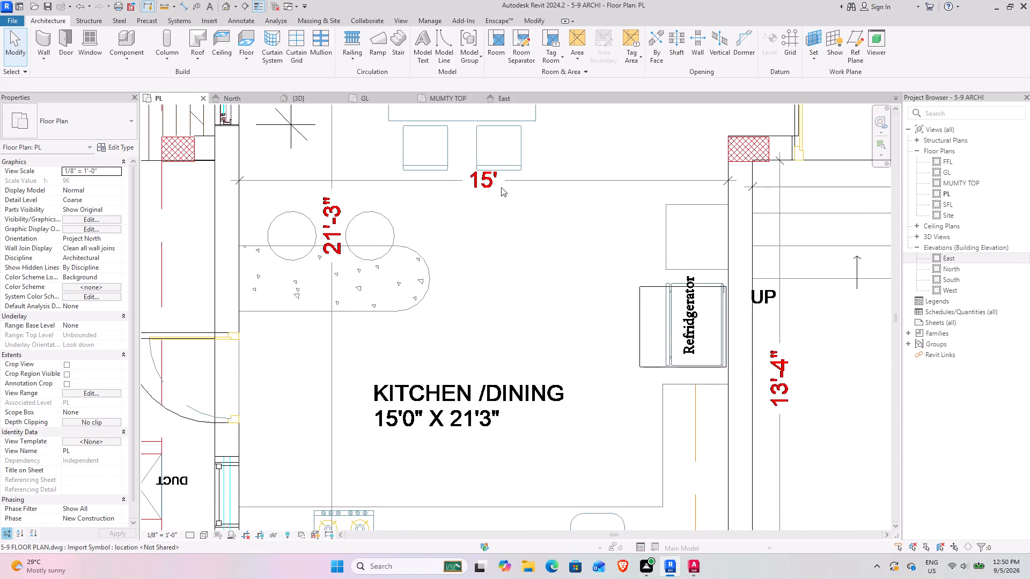
{"action": "scroll", "coordinate": [498, 187], "scroll_direction": "down", "scroll_amount": 4}
{"action": "middle_click_drag", "start_coordinate": [490, 192], "coordinate": [454, 265]}
{"action": "middle_click_drag", "start_coordinate": [491, 157], "coordinate": [475, 243]}
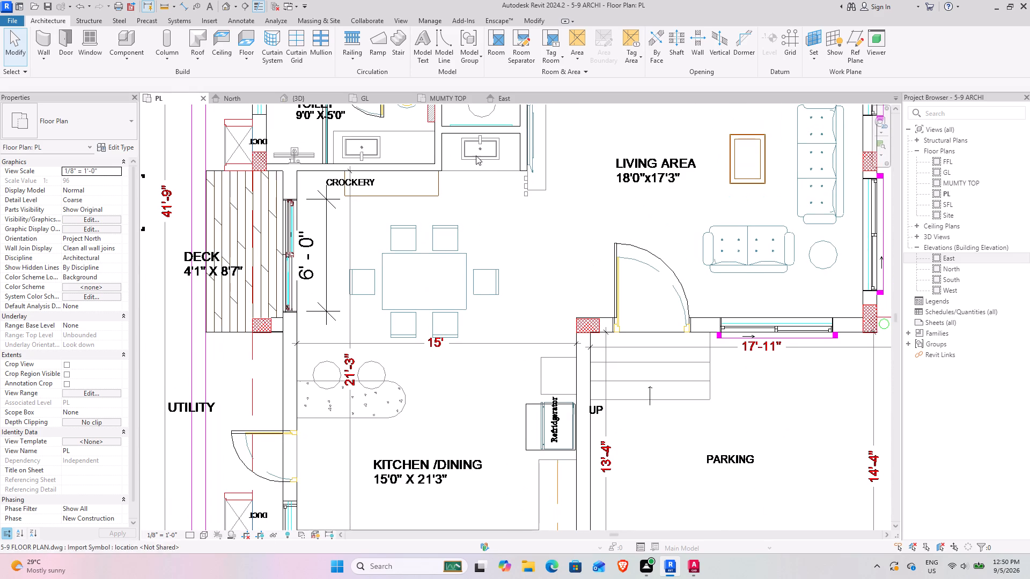
{"action": "left_click", "coordinate": [478, 172]}
{"action": "middle_click_drag", "start_coordinate": [407, 327], "coordinate": [410, 283]}
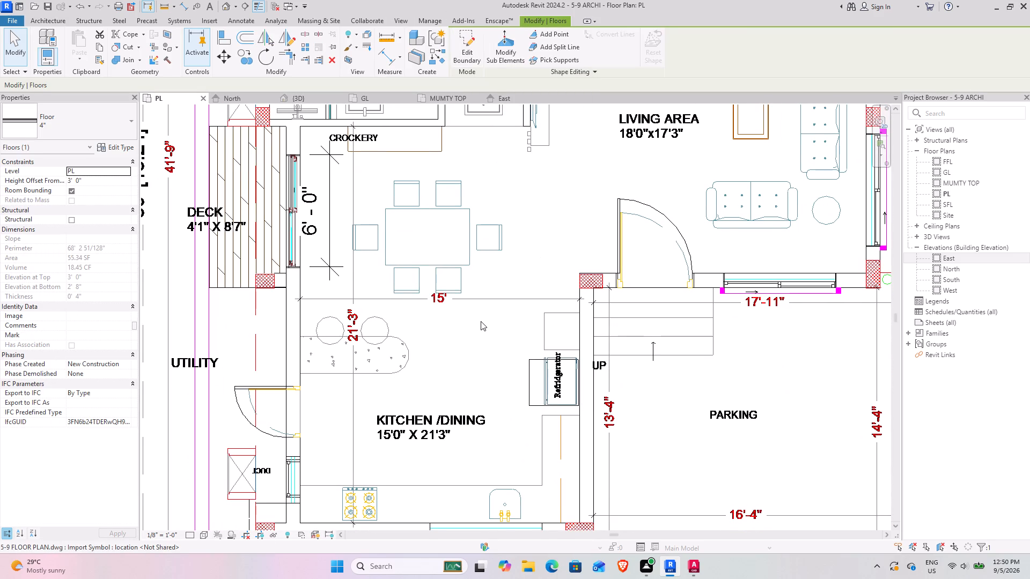
{"action": "key", "text": "Escape"}
{"action": "key", "text": "Escape"}
{"action": "key", "text": "Escape"}
{"action": "key", "text": "Escape"}
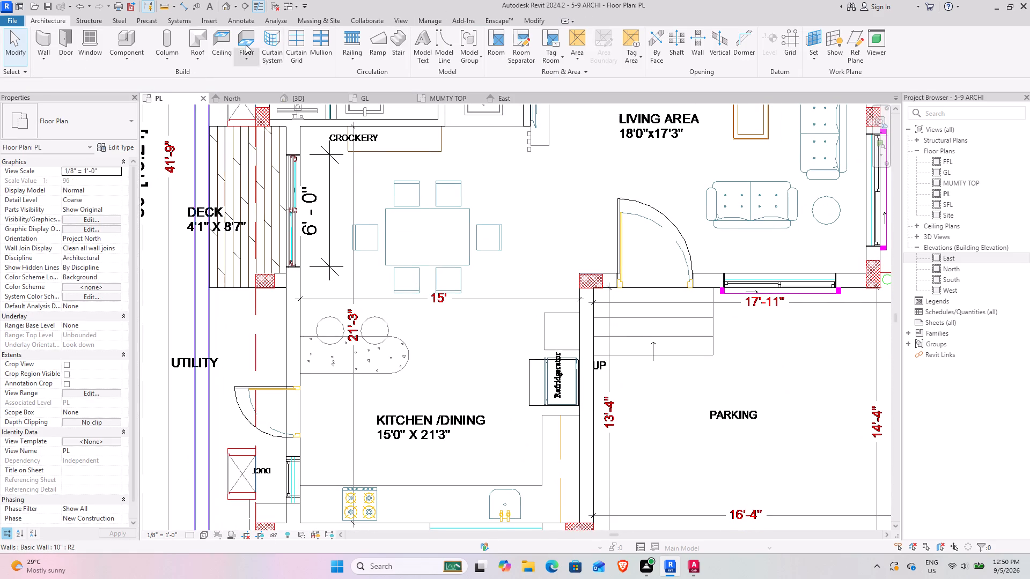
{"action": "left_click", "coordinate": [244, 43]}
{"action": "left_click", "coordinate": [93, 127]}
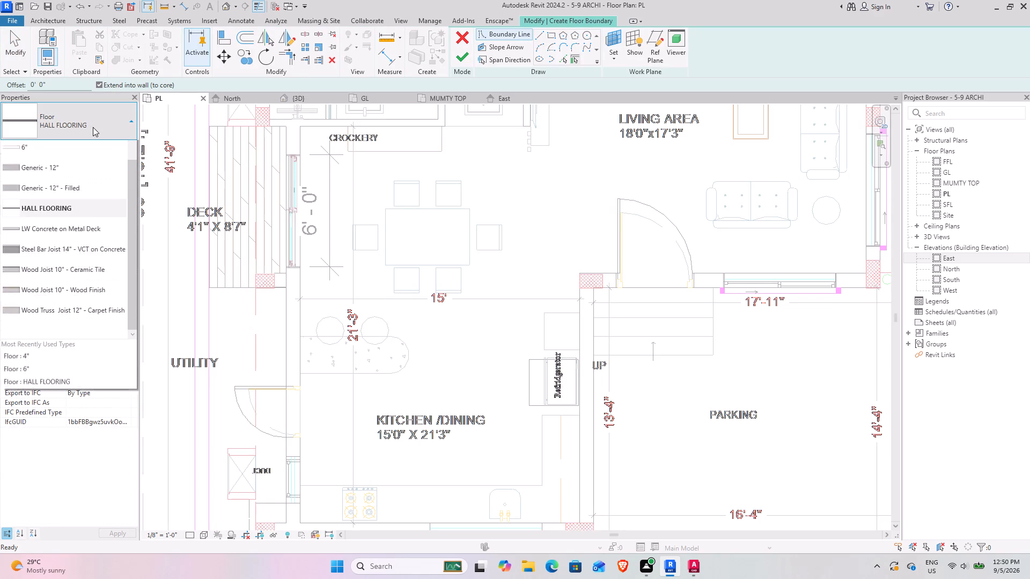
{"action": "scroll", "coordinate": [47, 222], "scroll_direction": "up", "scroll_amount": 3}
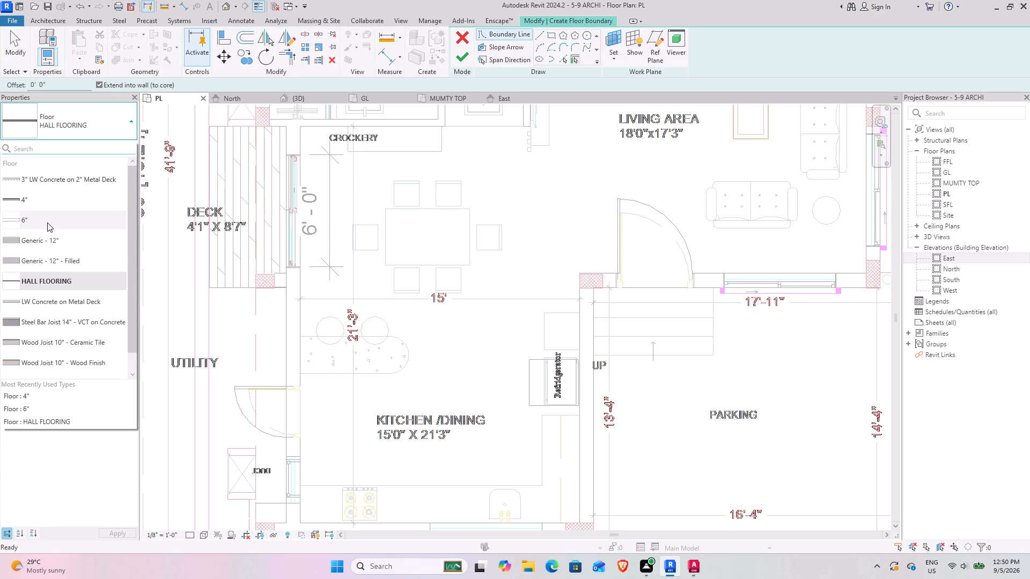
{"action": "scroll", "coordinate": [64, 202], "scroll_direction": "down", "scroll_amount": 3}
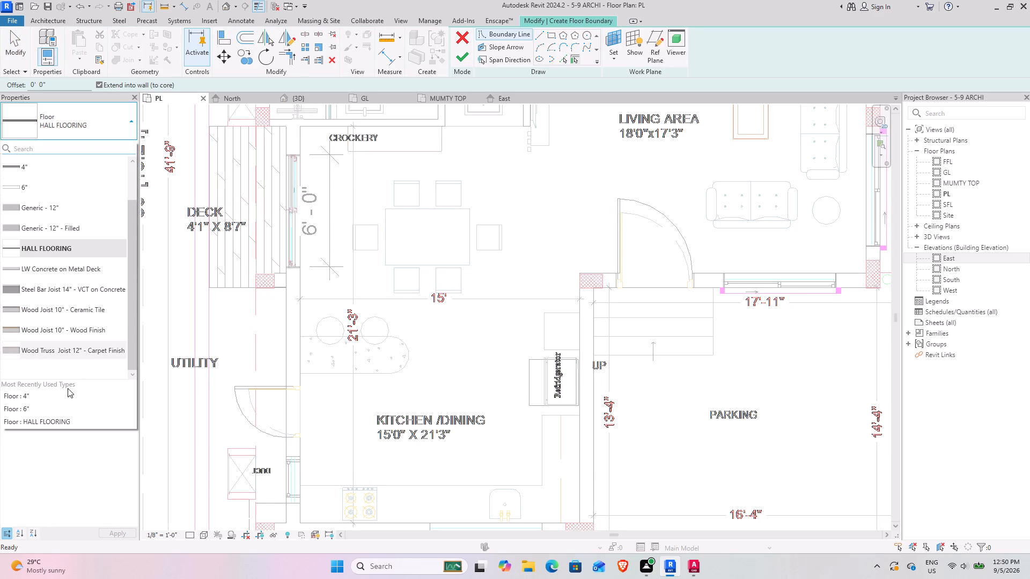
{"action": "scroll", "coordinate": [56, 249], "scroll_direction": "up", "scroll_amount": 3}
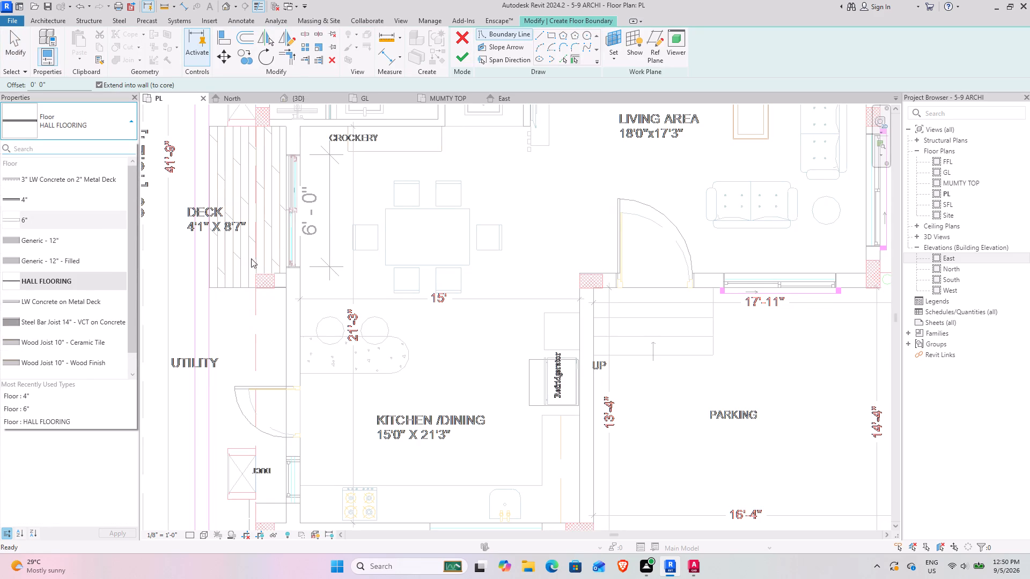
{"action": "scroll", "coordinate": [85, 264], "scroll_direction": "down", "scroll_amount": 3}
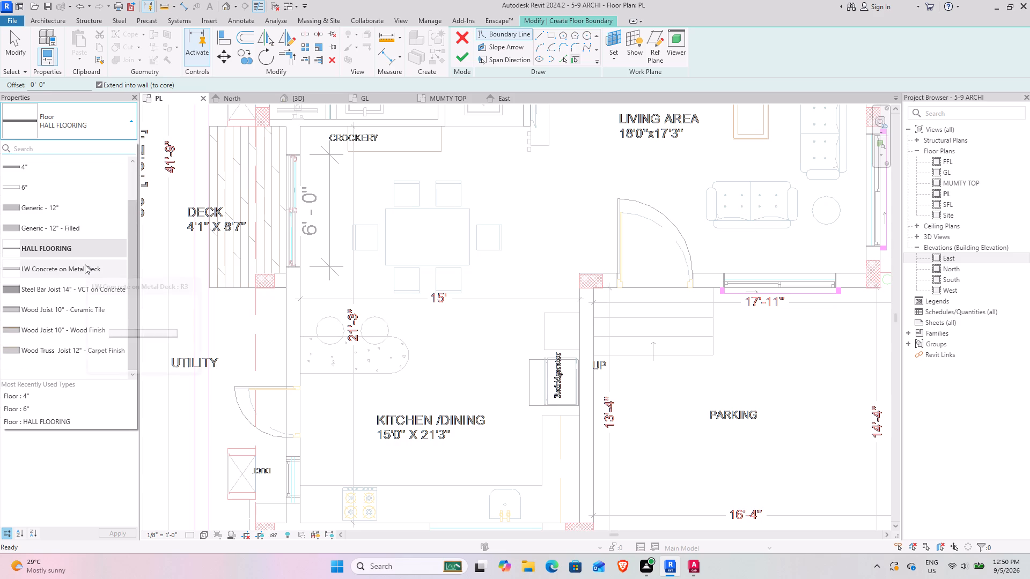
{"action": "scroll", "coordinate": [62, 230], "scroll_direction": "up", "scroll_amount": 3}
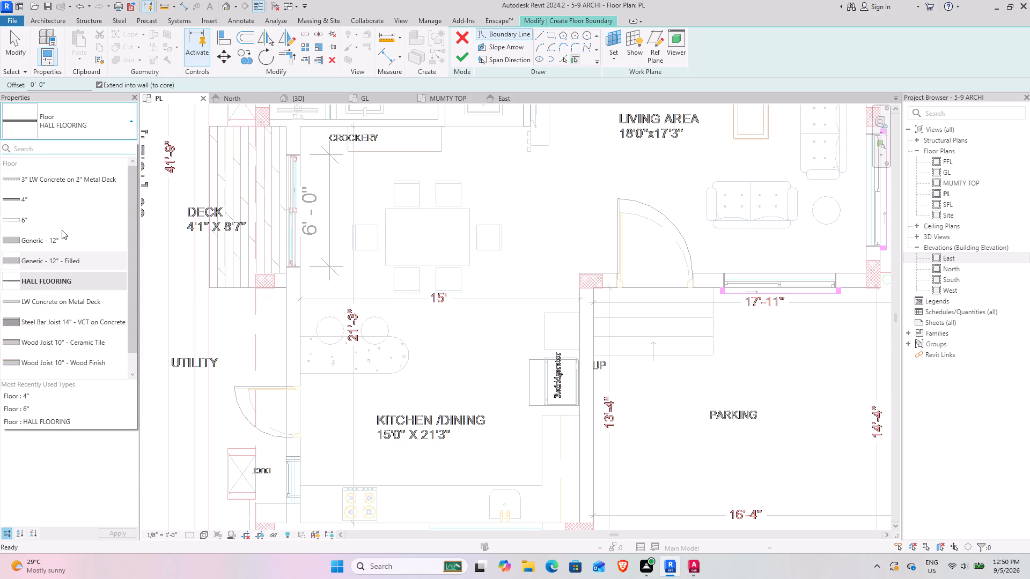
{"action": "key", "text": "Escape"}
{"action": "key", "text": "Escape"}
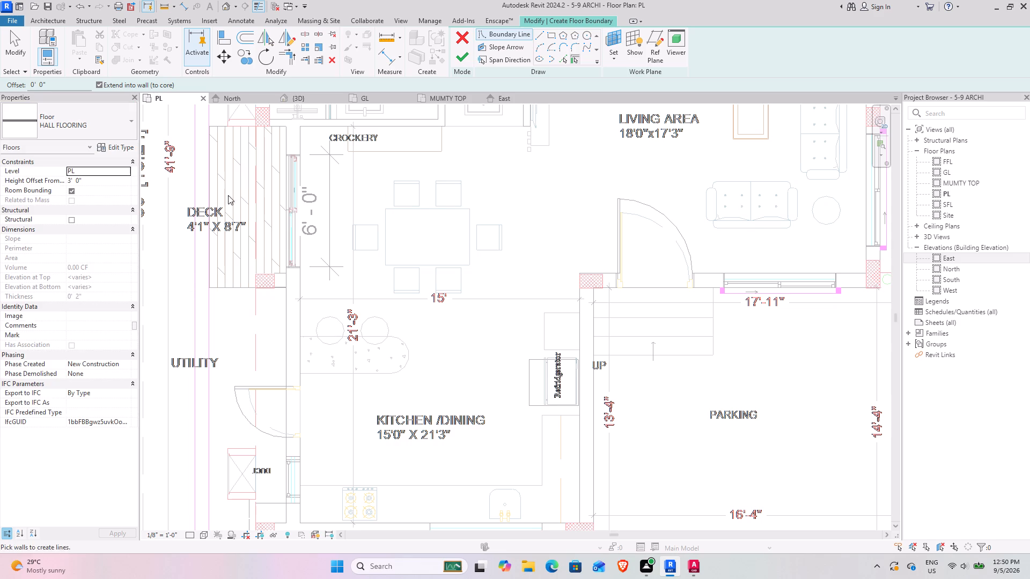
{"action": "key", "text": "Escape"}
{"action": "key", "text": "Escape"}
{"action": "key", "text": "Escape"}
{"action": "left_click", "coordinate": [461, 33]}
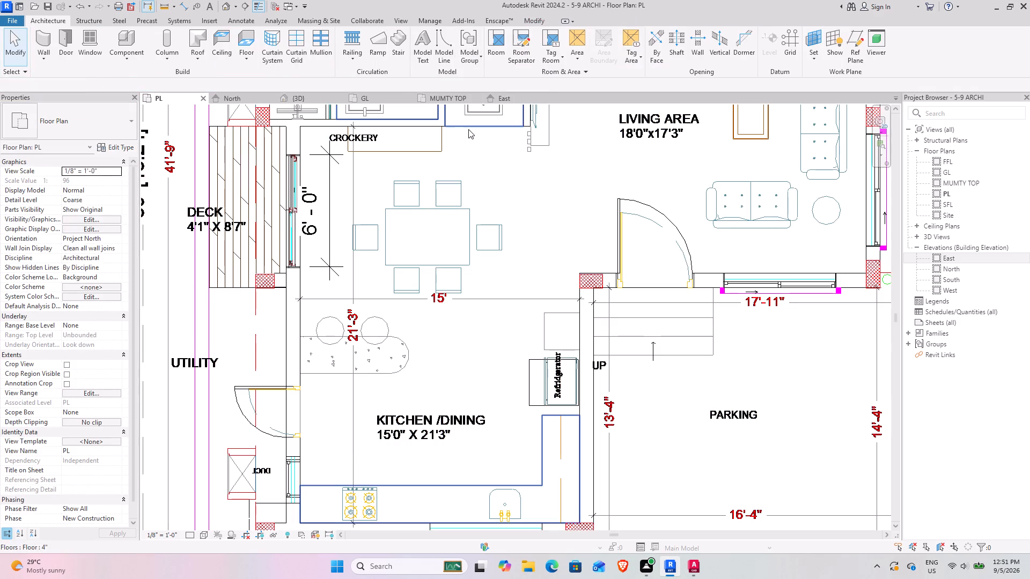
Check which floor type the existing kitchen and washbasin counter slab uses.
{"action": "left_click", "coordinate": [469, 129]}
{"action": "left_click", "coordinate": [108, 131]}
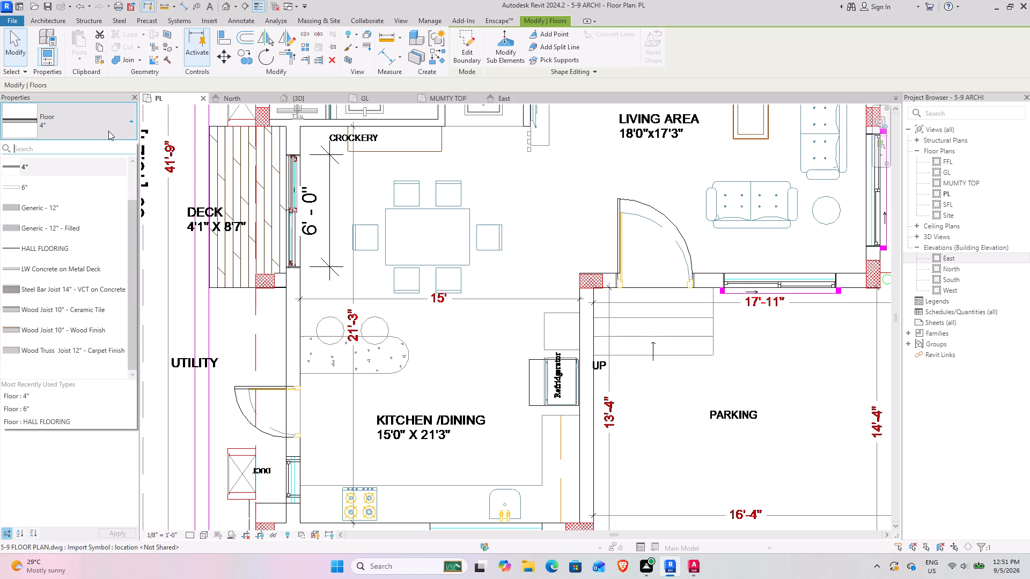
{"action": "scroll", "coordinate": [72, 258], "scroll_direction": "up", "scroll_amount": 1}
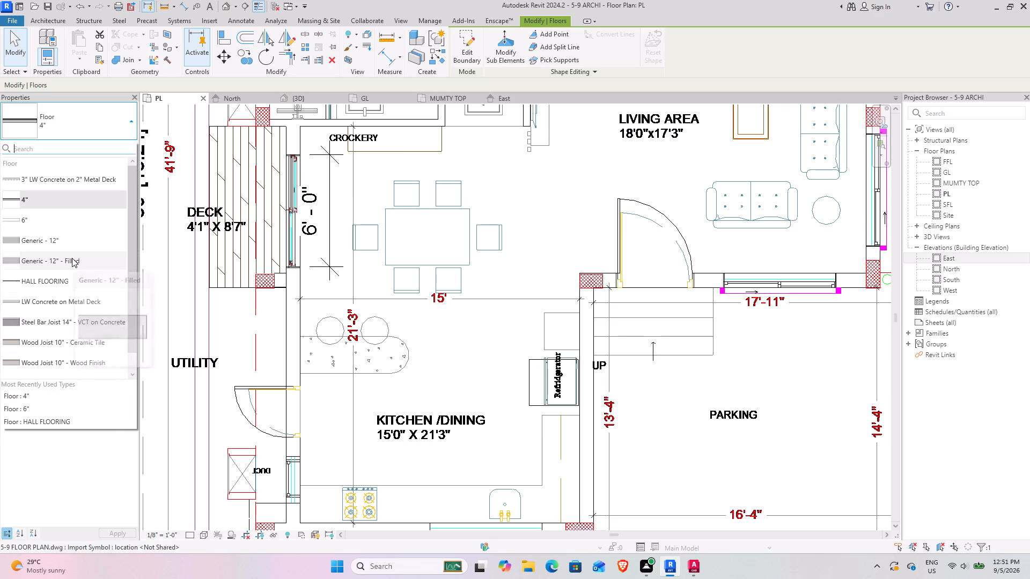
{"action": "scroll", "coordinate": [51, 202], "scroll_direction": "up", "scroll_amount": 2}
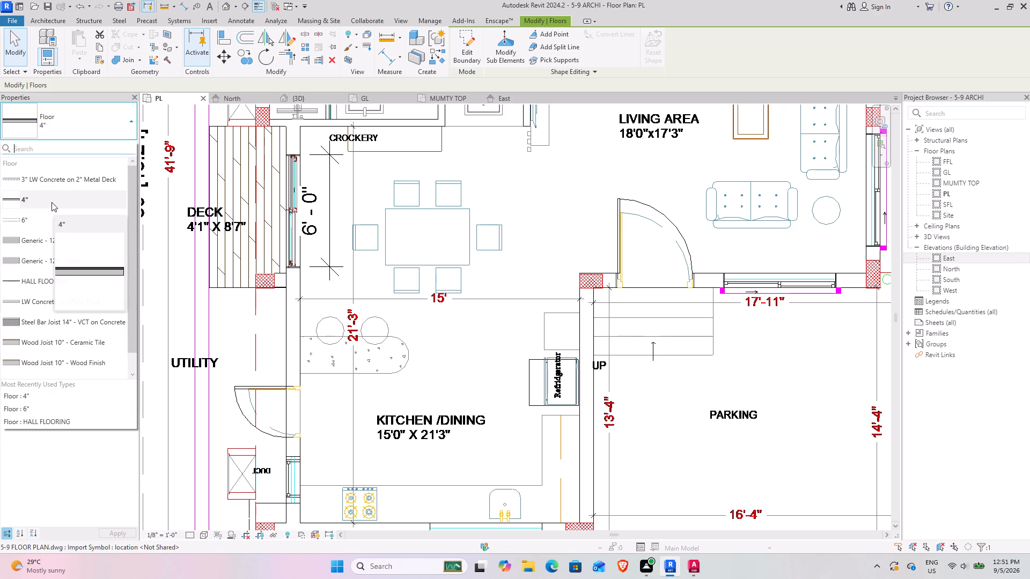
{"action": "left_click", "coordinate": [74, 197]}
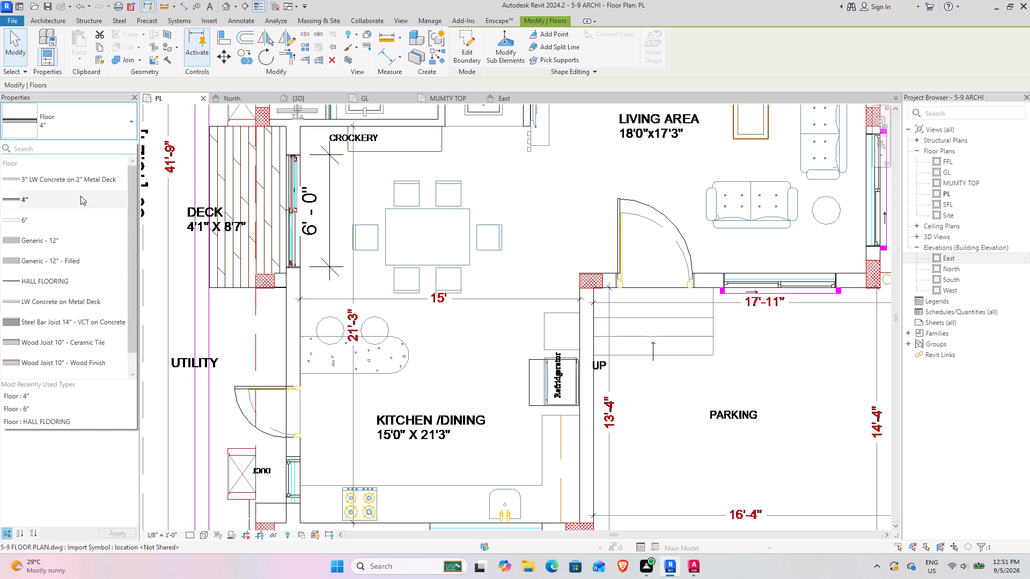
{"action": "key", "text": "Escape"}
{"action": "key", "text": "Escape"}
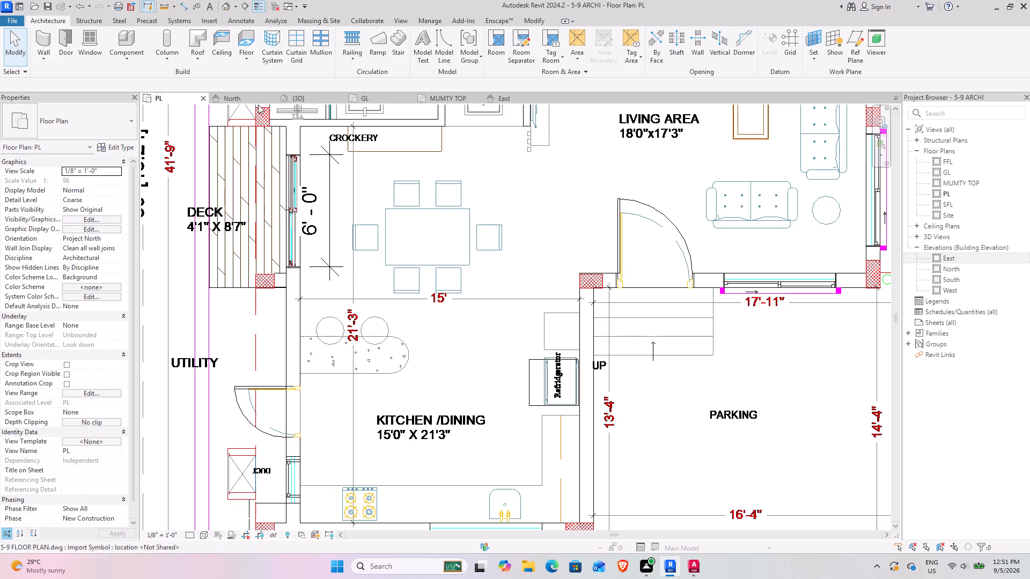
Start a new floor of type 4" on level PL with a height offset of 4.5".
{"action": "left_click", "coordinate": [255, 35]}
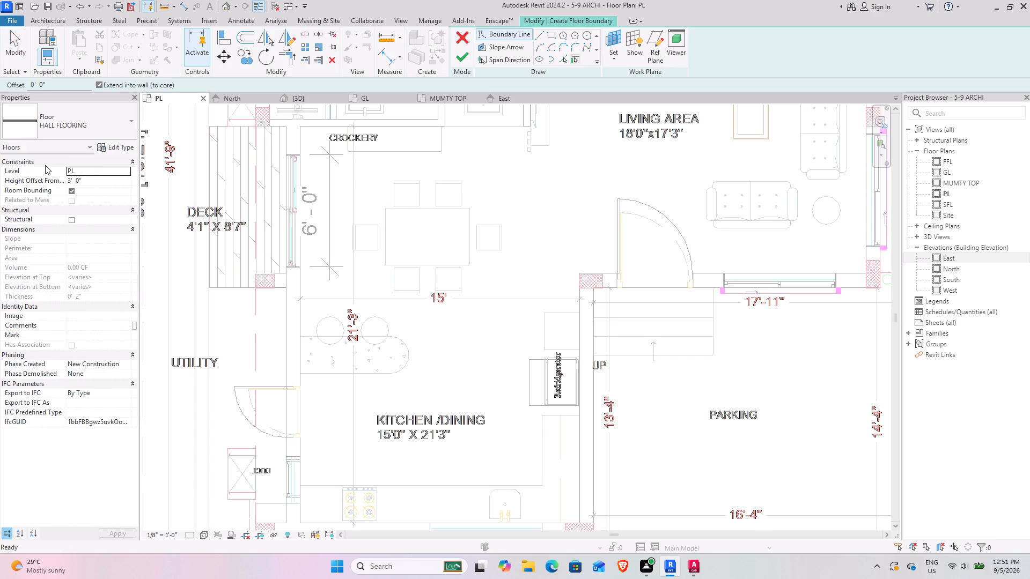
{"action": "left_click", "coordinate": [93, 127]}
{"action": "scroll", "coordinate": [60, 208], "scroll_direction": "up", "scroll_amount": 4}
{"action": "left_click", "coordinate": [53, 203]}
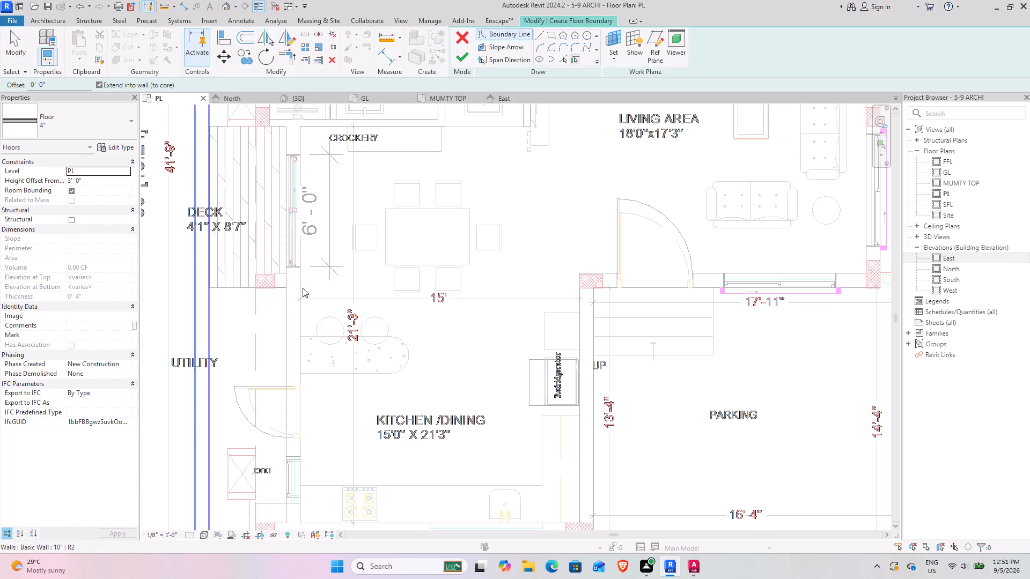
{"action": "left_click", "coordinate": [99, 180]}
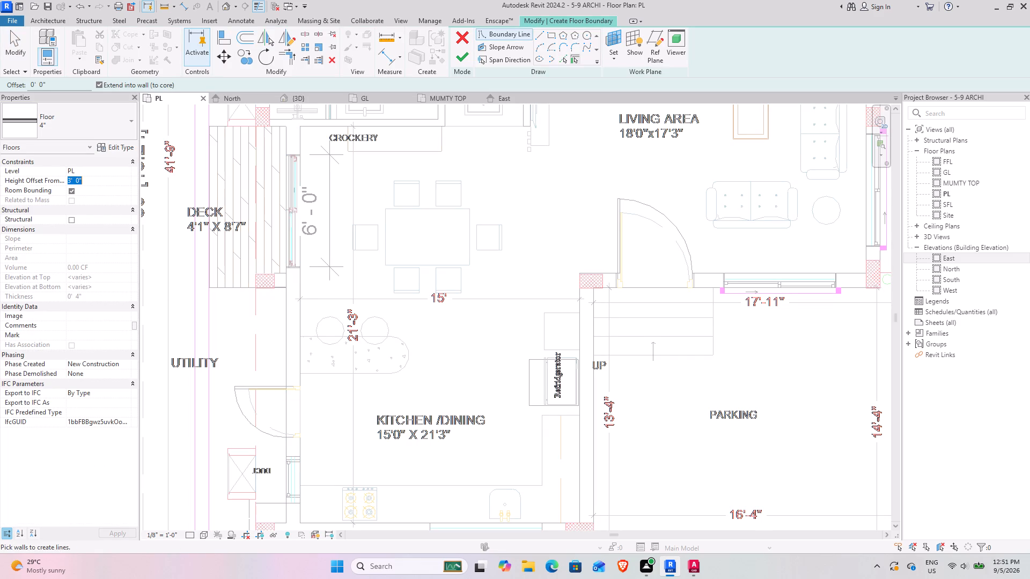
{"action": "type", "text": "4.5"}
{"action": "key", "text": "shift+quotedbl"}
{"action": "key", "text": "Return"}
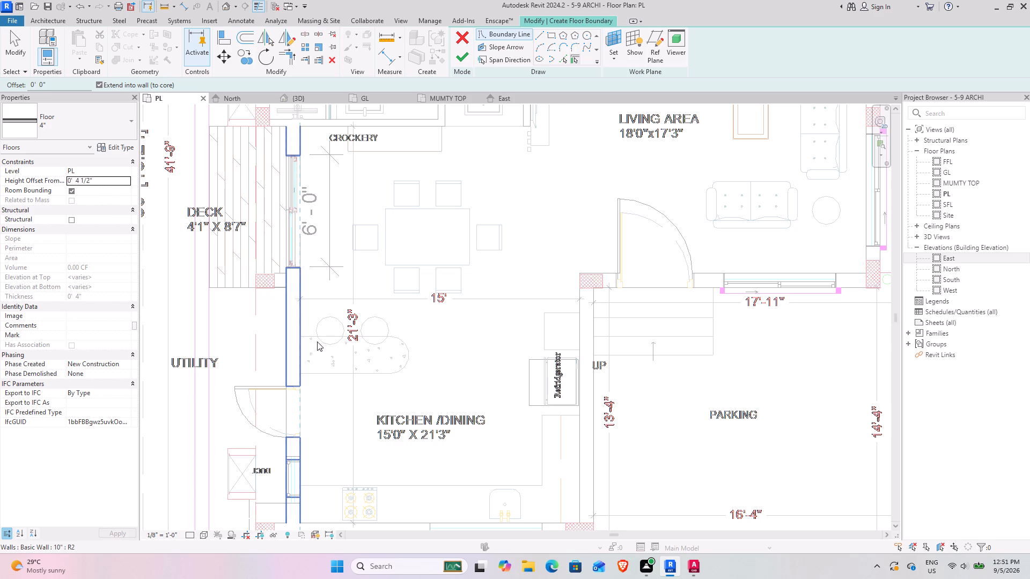
Trace the floor boundary around the round-ended kitchen counter symbol from the imported plan, closing it with a straight line along the wall.
{"action": "left_click", "coordinate": [539, 41]}
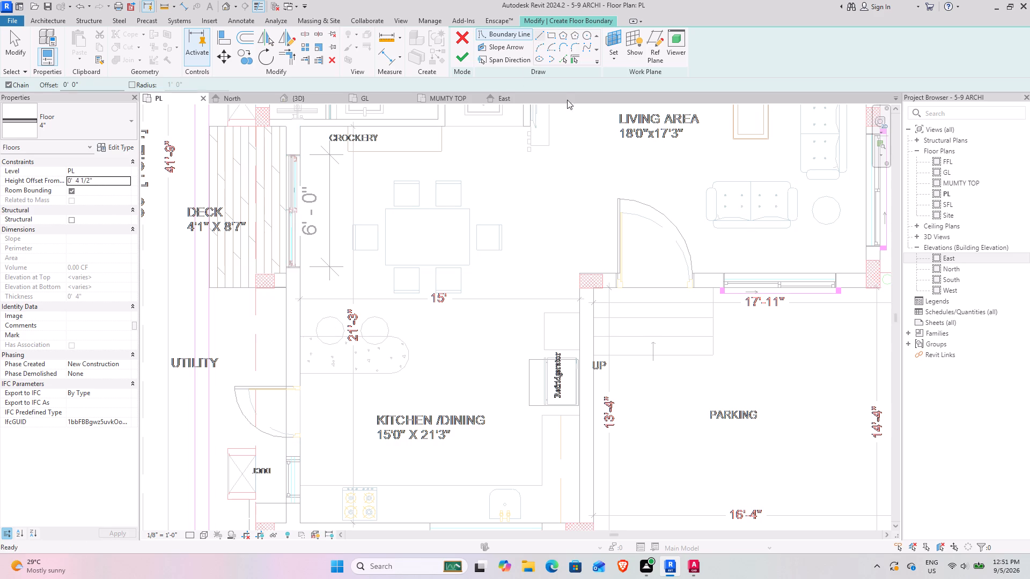
{"action": "left_click", "coordinate": [564, 62]}
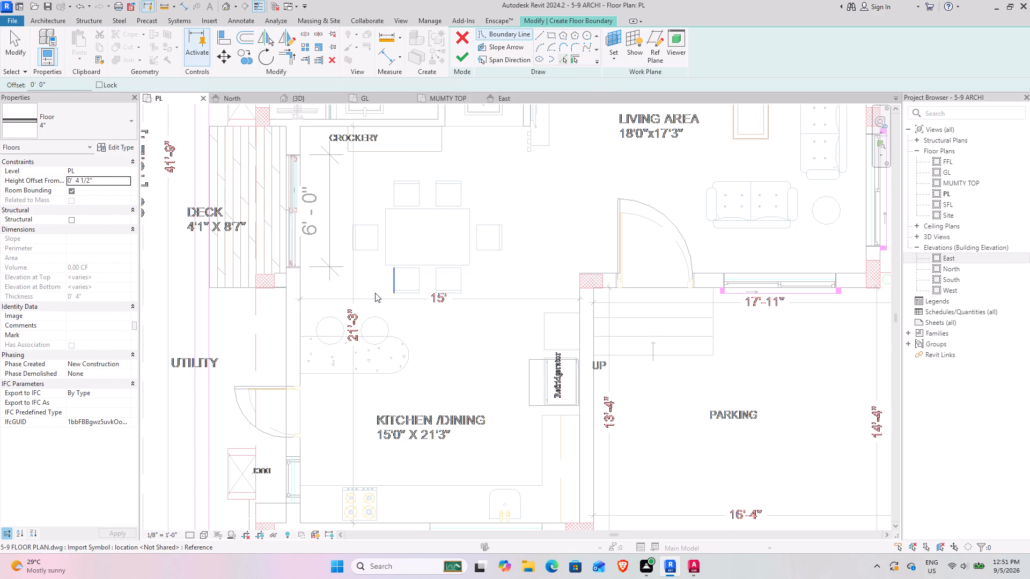
{"action": "scroll", "coordinate": [336, 340], "scroll_direction": "up", "scroll_amount": 8}
{"action": "left_click", "coordinate": [363, 329]}
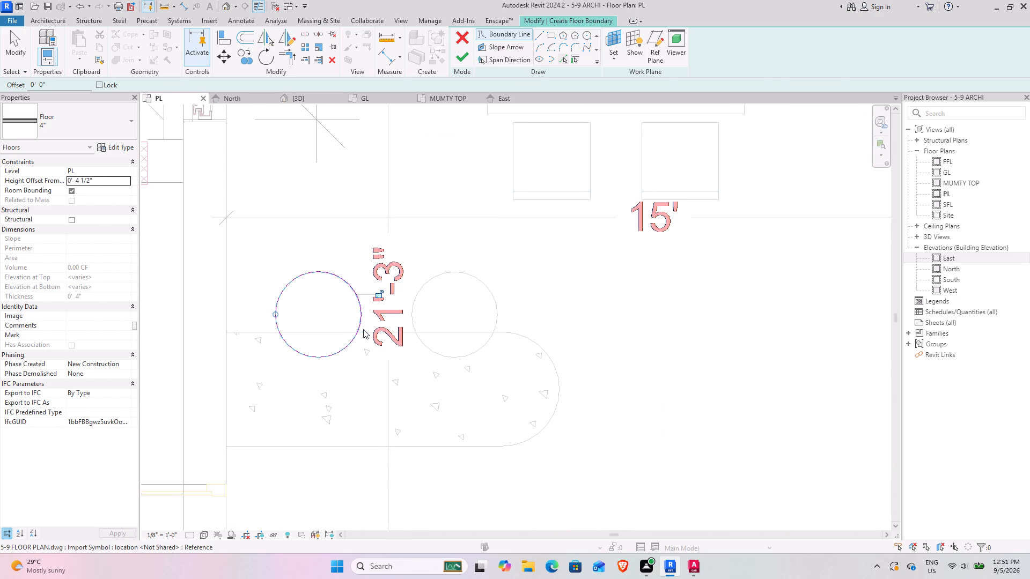
{"action": "left_click", "coordinate": [546, 361]}
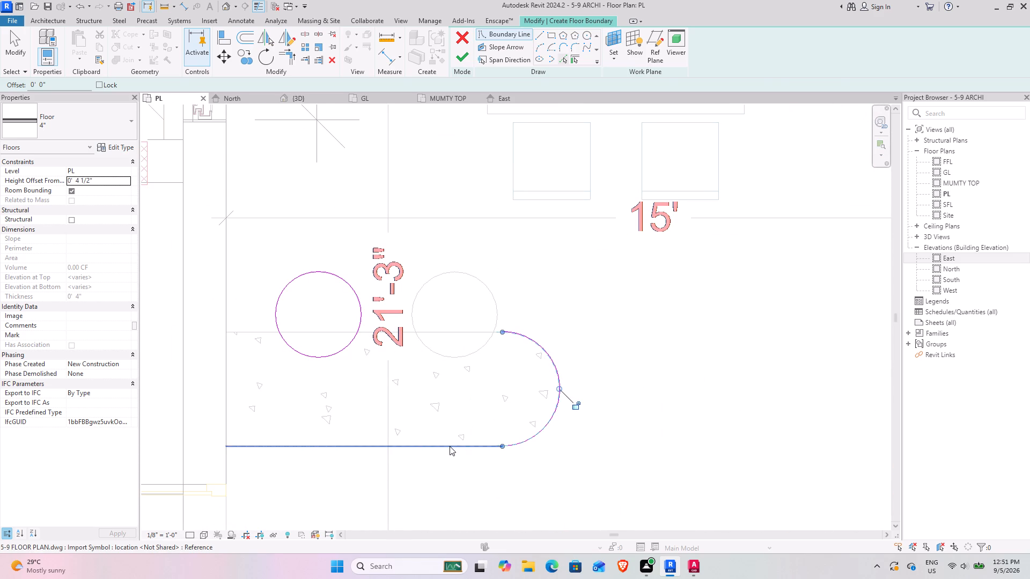
{"action": "left_click", "coordinate": [450, 446]}
{"action": "left_click", "coordinate": [264, 331]}
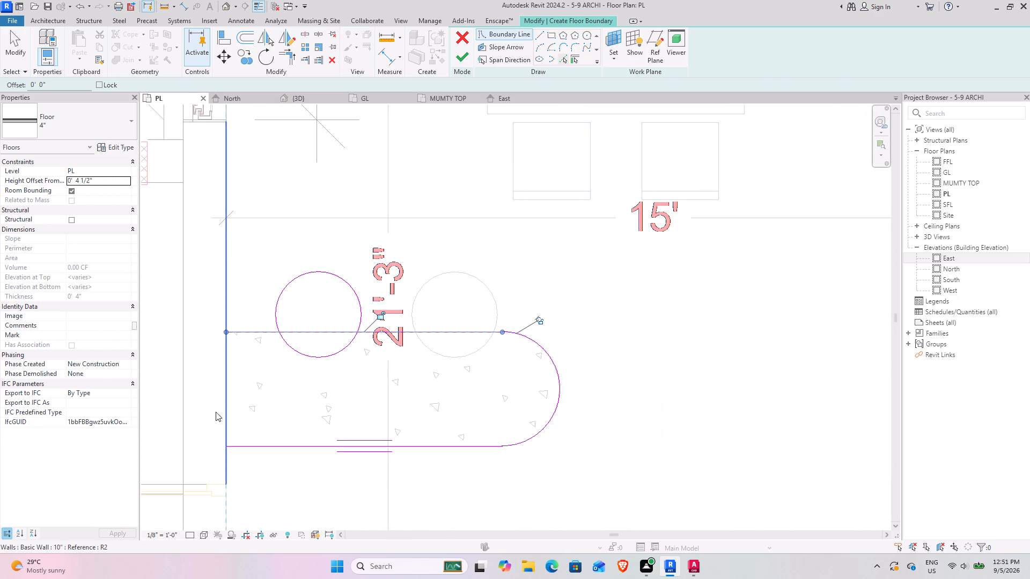
{"action": "left_click", "coordinate": [535, 35]}
{"action": "left_click", "coordinate": [228, 331]}
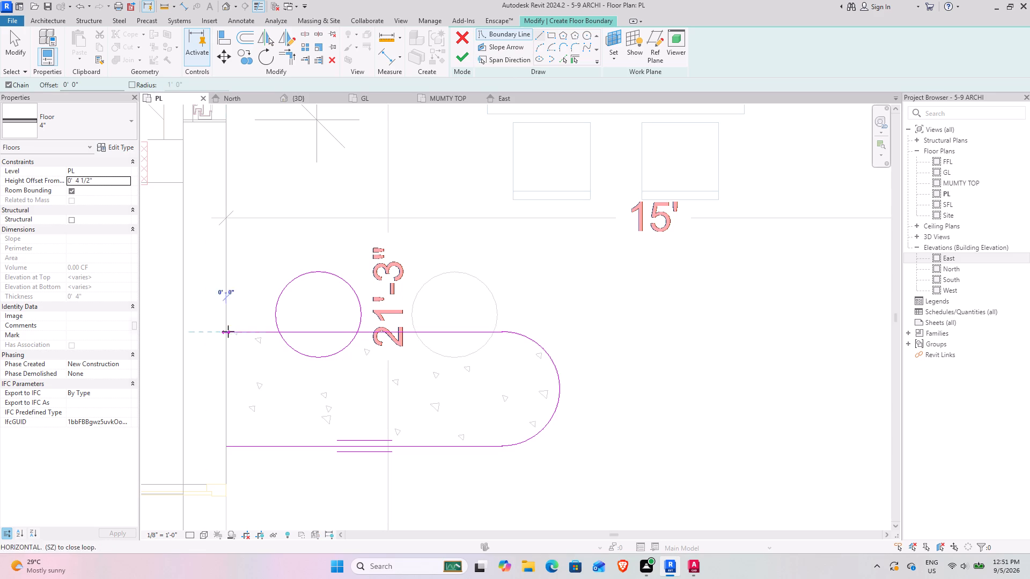
{"action": "left_click", "coordinate": [222, 444]}
{"action": "key", "text": "Escape"}
{"action": "key", "text": "Escape"}
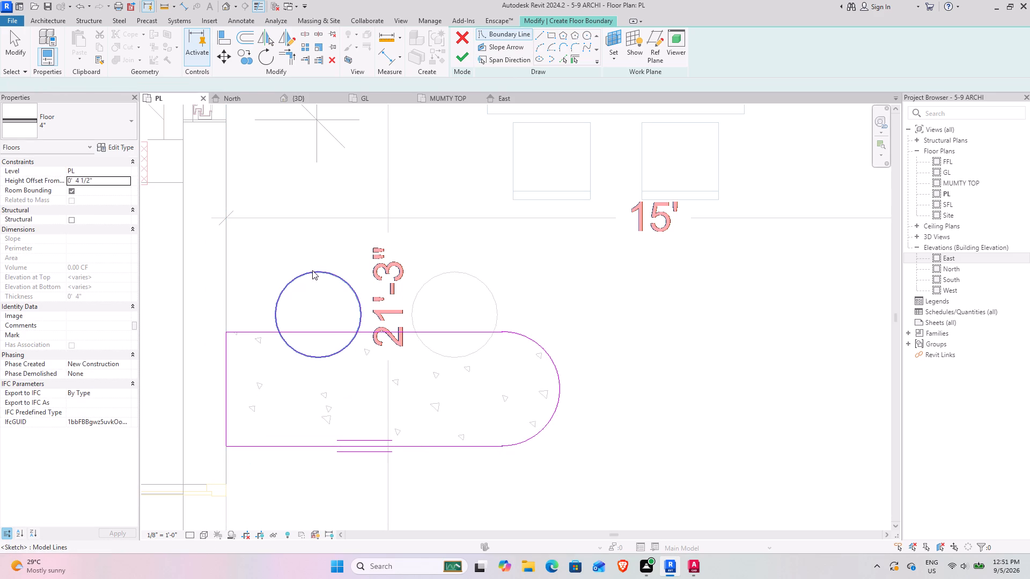
Delete the stray stool circle from the floor boundary sketch and finish the round-ended counter slab.
{"action": "left_click", "coordinate": [312, 270]}
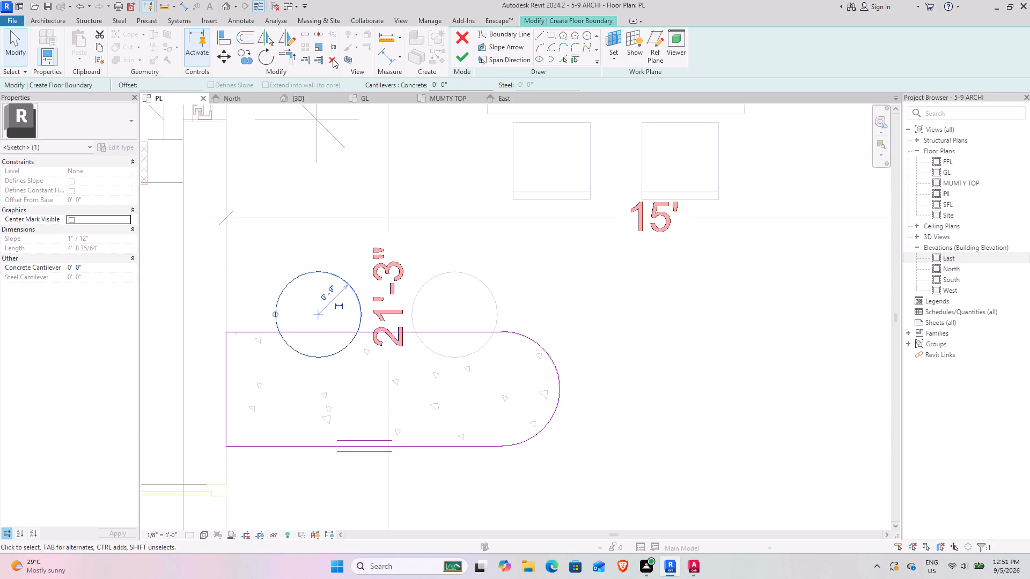
{"action": "left_click", "coordinate": [333, 58]}
{"action": "left_click", "coordinate": [454, 51]}
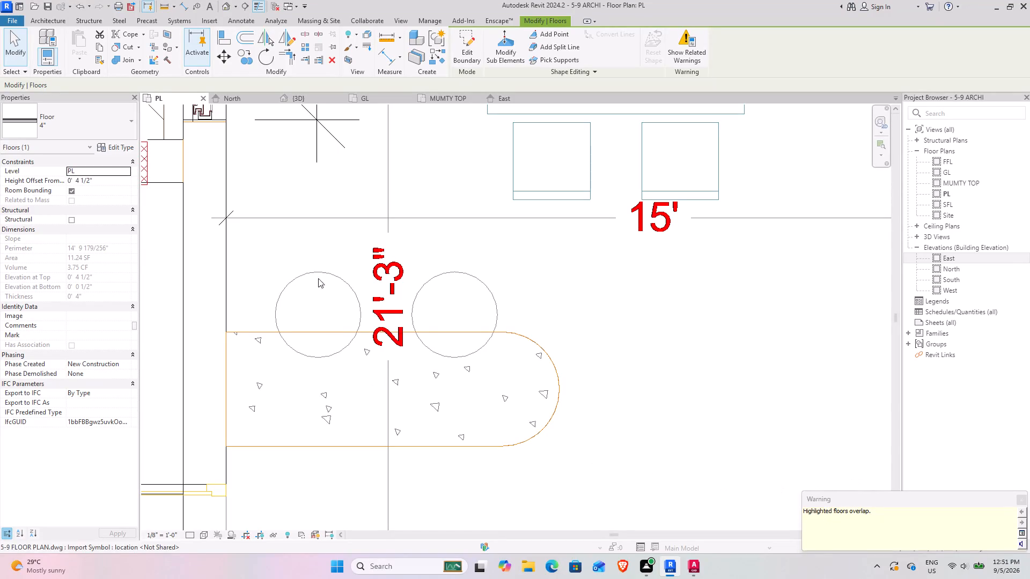
Set the round-ended counter slab's height offset from level PL to 4.5 feet (4' 6").
{"action": "left_click", "coordinate": [106, 180]}
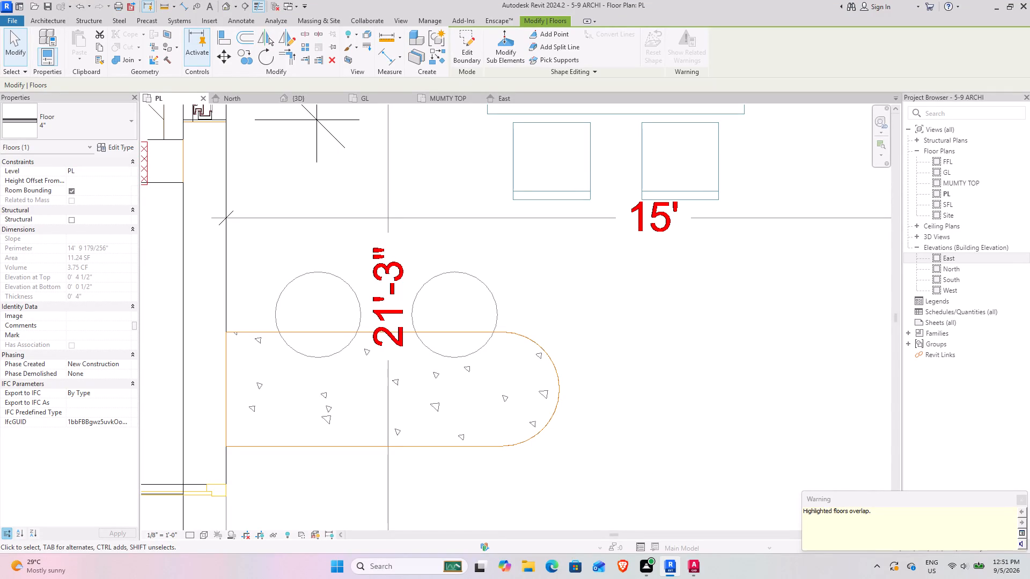
{"action": "key", "text": "4"}
{"action": "type", "text": ".5"}
{"action": "key", "text": "Return"}
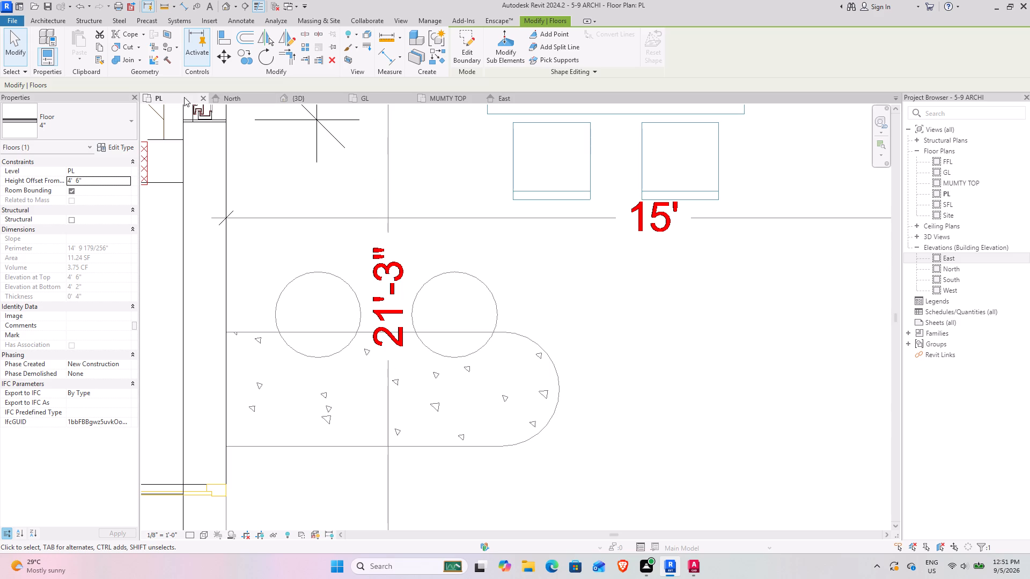
Examine the round-ended counter slab in the 3D view, comparing its height with the kitchen counter and adjacent door.
{"action": "left_click", "coordinate": [305, 93]}
{"action": "scroll", "coordinate": [448, 260], "scroll_direction": "down", "scroll_amount": 2}
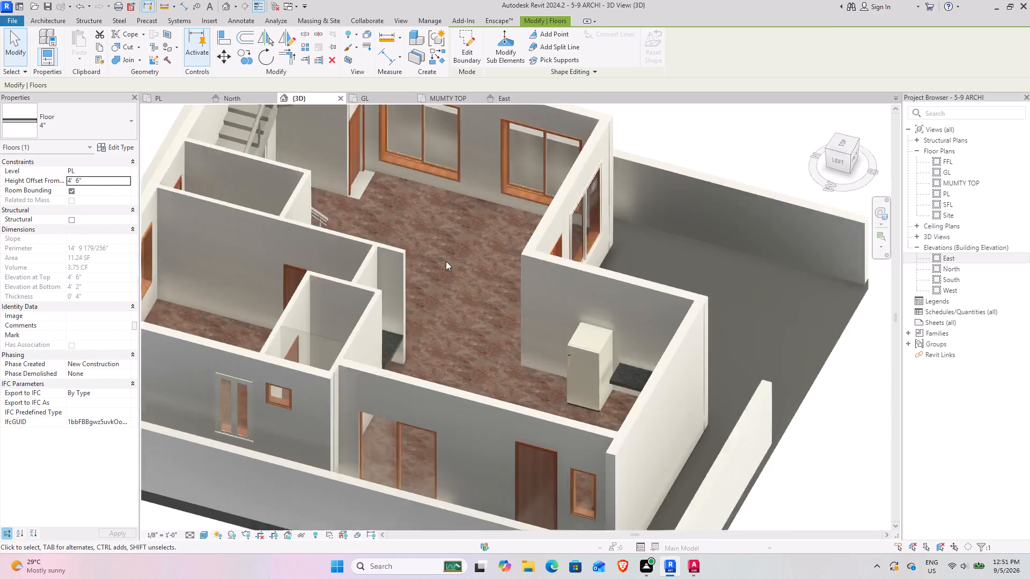
{"action": "scroll", "coordinate": [446, 261], "scroll_direction": "down", "scroll_amount": 2}
{"action": "middle_click_drag", "start_coordinate": [404, 318], "coordinate": [687, 350], "text": "shift"}
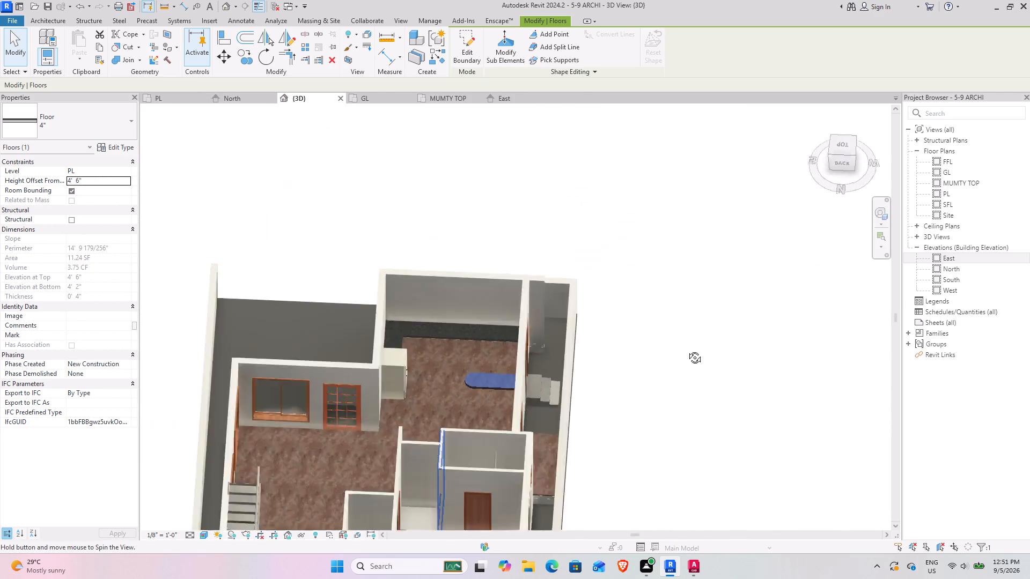
{"action": "middle_click_drag", "start_coordinate": [687, 350], "coordinate": [742, 335], "text": "shift"}
{"action": "left_click", "coordinate": [635, 378]}
{"action": "middle_click_drag", "start_coordinate": [550, 378], "coordinate": [479, 336], "text": "shift"}
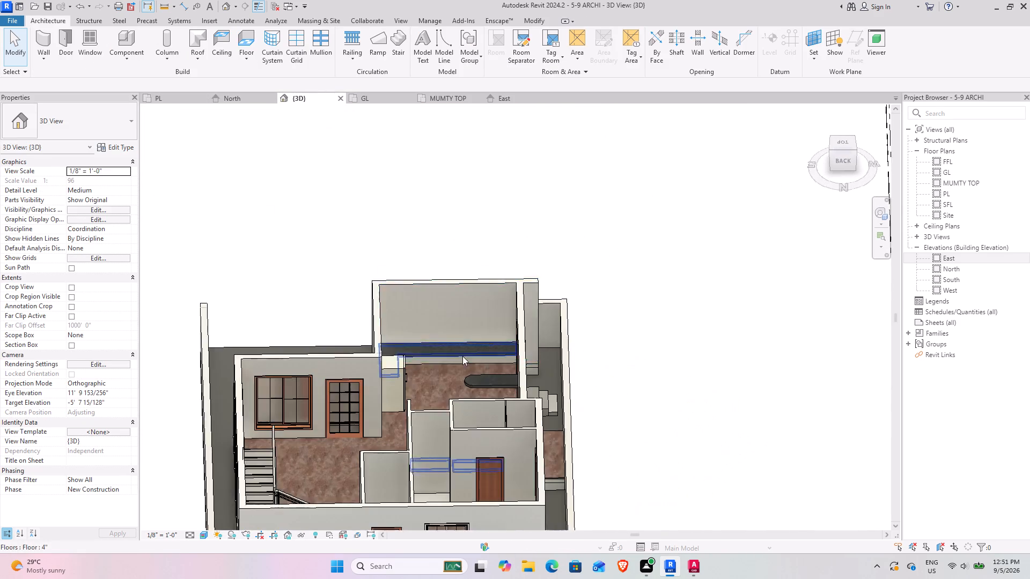
{"action": "scroll", "coordinate": [444, 391], "scroll_direction": "up", "scroll_amount": 8}
{"action": "middle_click_drag", "start_coordinate": [464, 391], "coordinate": [563, 337], "text": "shift"}
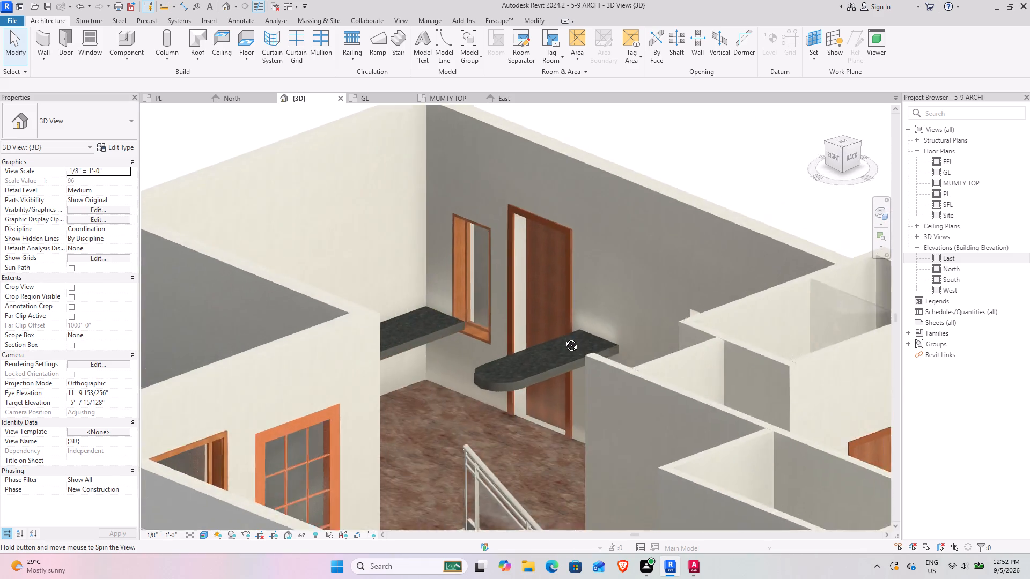
{"action": "middle_click_drag", "start_coordinate": [563, 337], "coordinate": [597, 370], "text": "shift"}
{"action": "middle_click_drag", "start_coordinate": [543, 388], "coordinate": [467, 432], "text": "shift"}
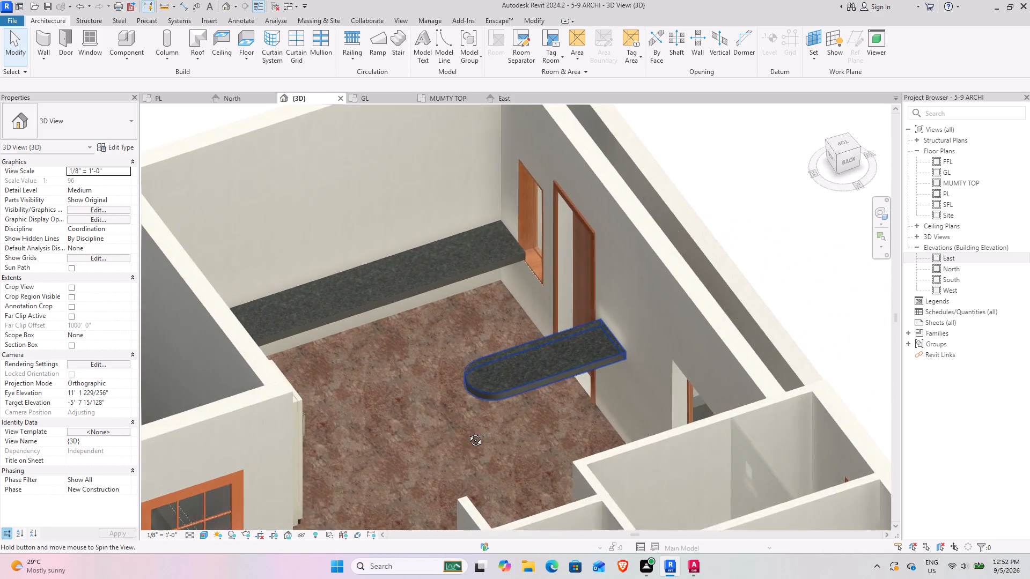
{"action": "middle_click_drag", "start_coordinate": [467, 432], "coordinate": [467, 437], "text": "shift"}
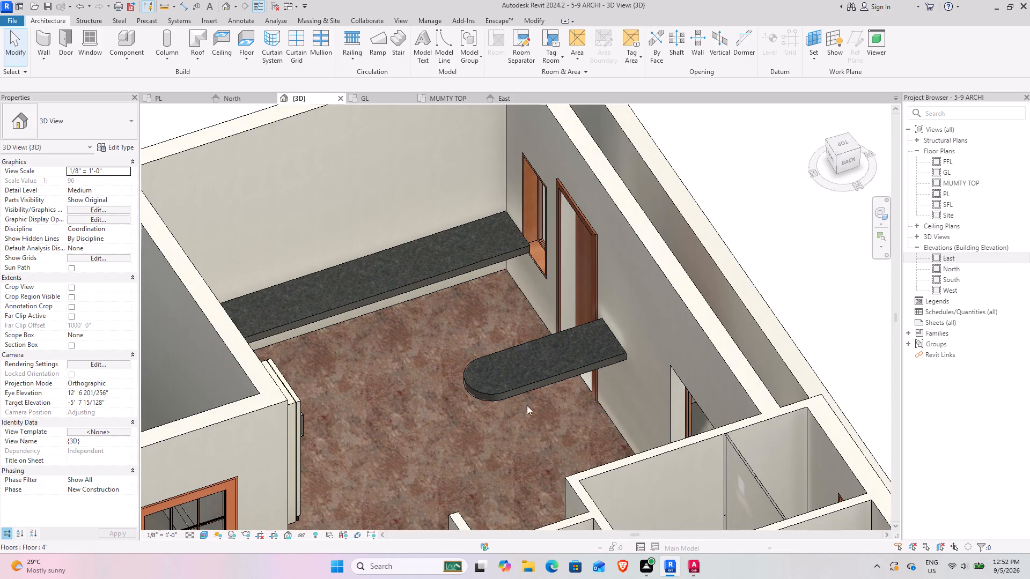
{"action": "scroll", "coordinate": [526, 415], "scroll_direction": "down", "scroll_amount": 2}
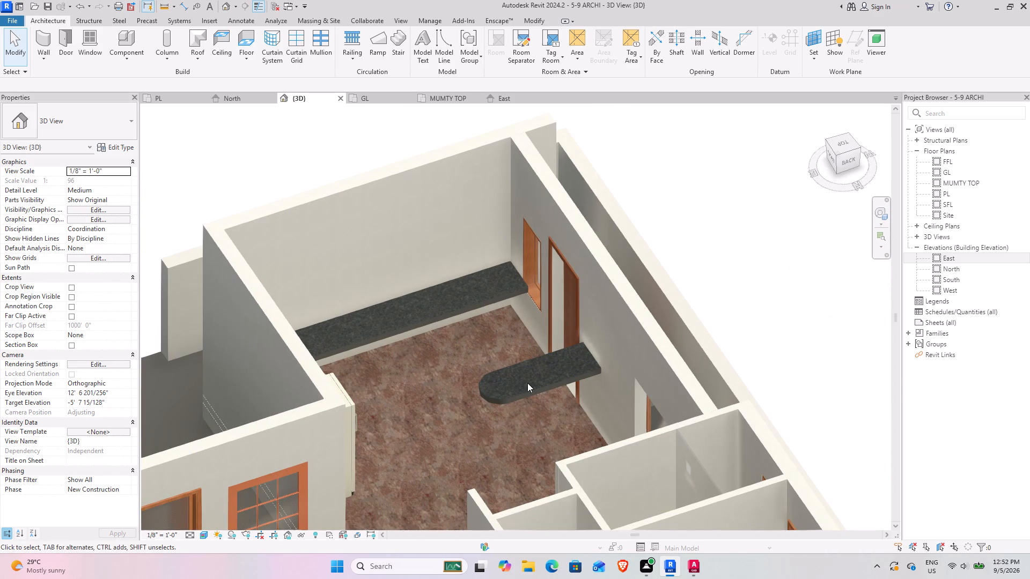
{"action": "middle_click_drag", "start_coordinate": [503, 411], "coordinate": [507, 410], "text": "shift"}
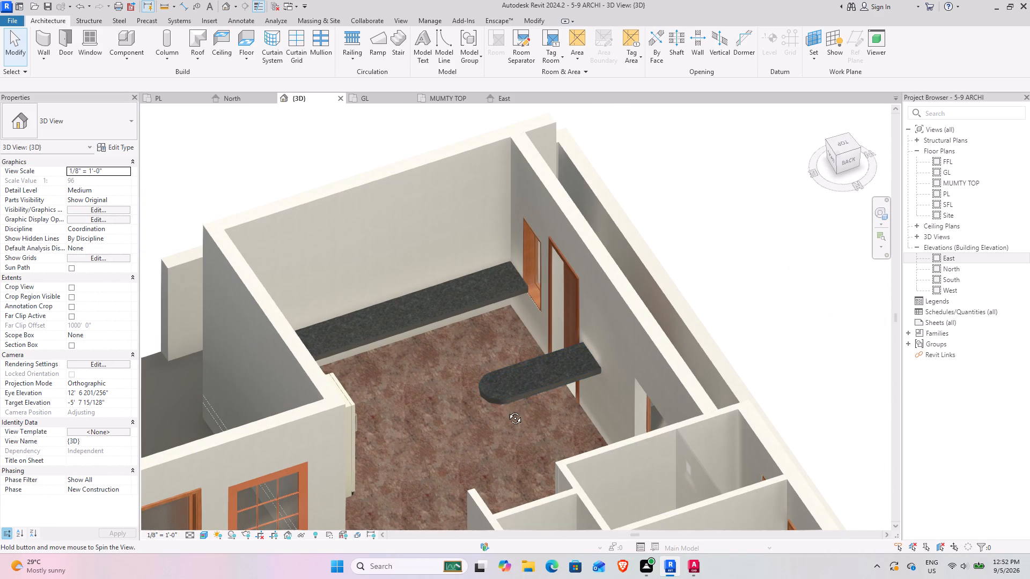
{"action": "middle_click_drag", "start_coordinate": [507, 410], "coordinate": [570, 389], "text": "shift"}
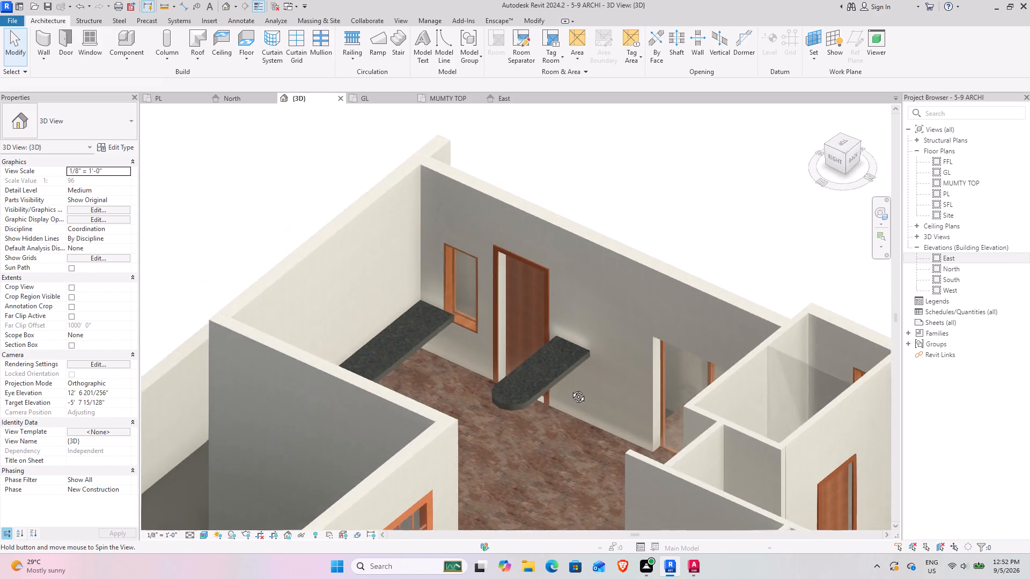
{"action": "middle_click_drag", "start_coordinate": [570, 389], "coordinate": [477, 427], "text": "shift"}
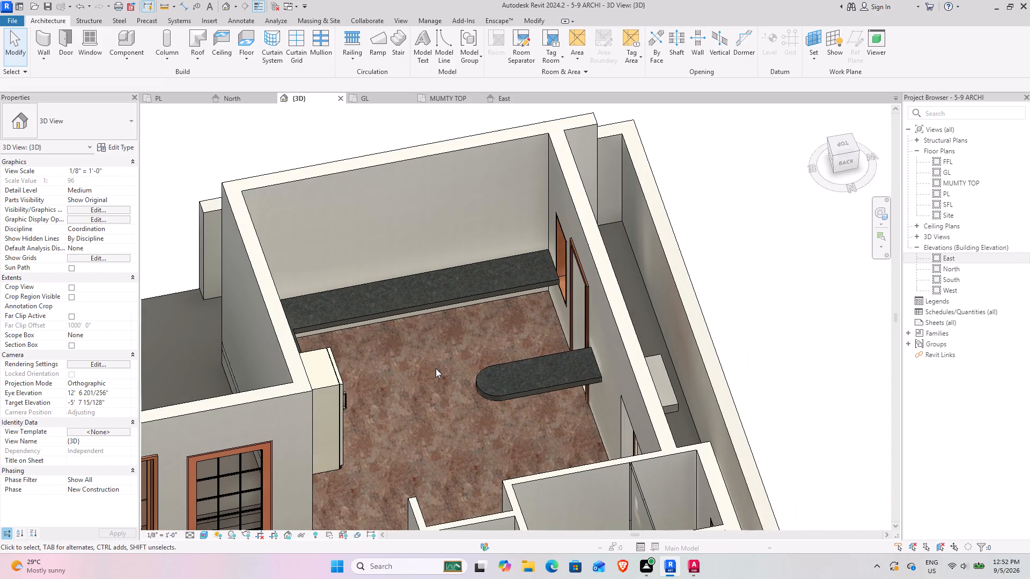
{"action": "middle_click_drag", "start_coordinate": [513, 405], "coordinate": [603, 379], "text": "shift"}
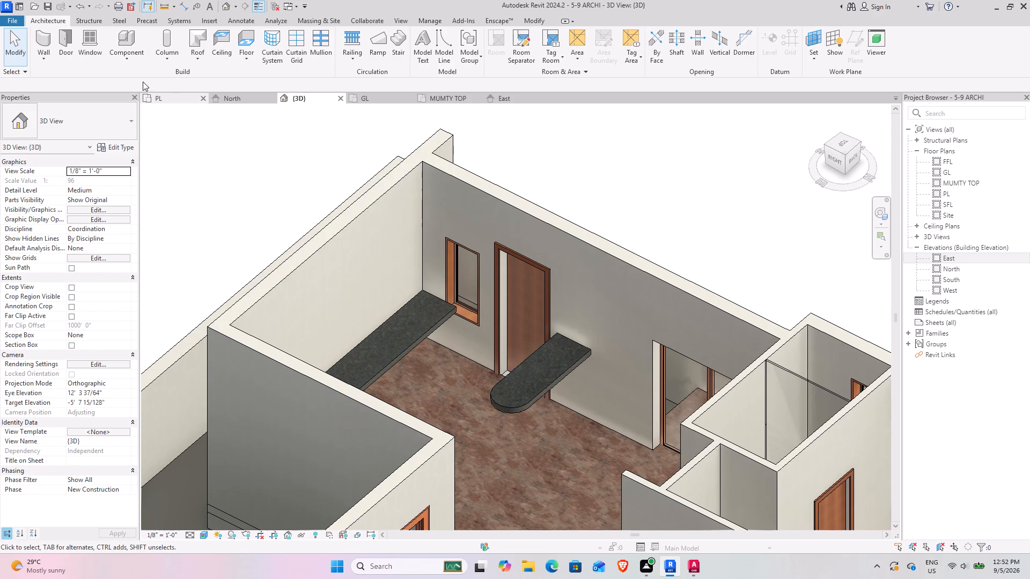
On the PL floor plan, start a Basic Wall of type 5" that is placed by picking lines.
{"action": "left_click", "coordinate": [174, 100]}
{"action": "scroll", "coordinate": [376, 289], "scroll_direction": "down", "scroll_amount": 4}
{"action": "middle_click_drag", "start_coordinate": [354, 270], "coordinate": [370, 240]}
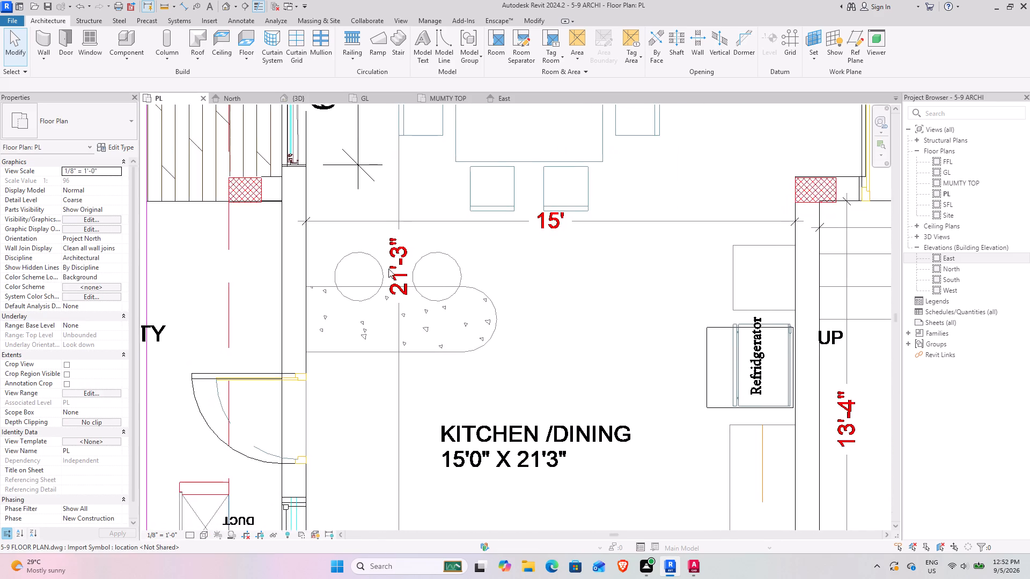
{"action": "scroll", "coordinate": [387, 295], "scroll_direction": "up", "scroll_amount": 4}
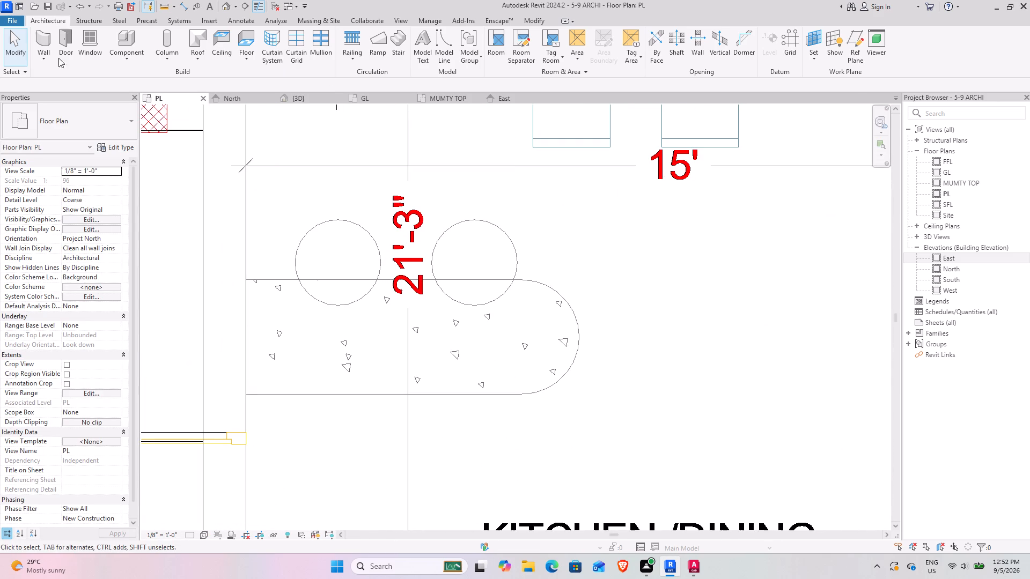
{"action": "left_click", "coordinate": [42, 40]}
{"action": "left_click", "coordinate": [473, 61]}
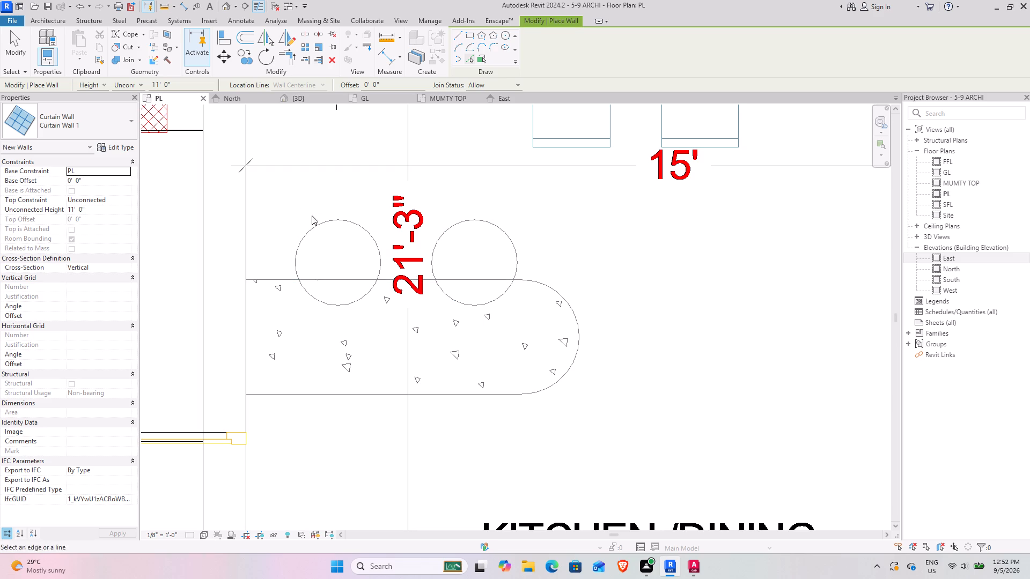
{"action": "left_click", "coordinate": [51, 123]}
{"action": "scroll", "coordinate": [32, 230], "scroll_direction": "up", "scroll_amount": 5}
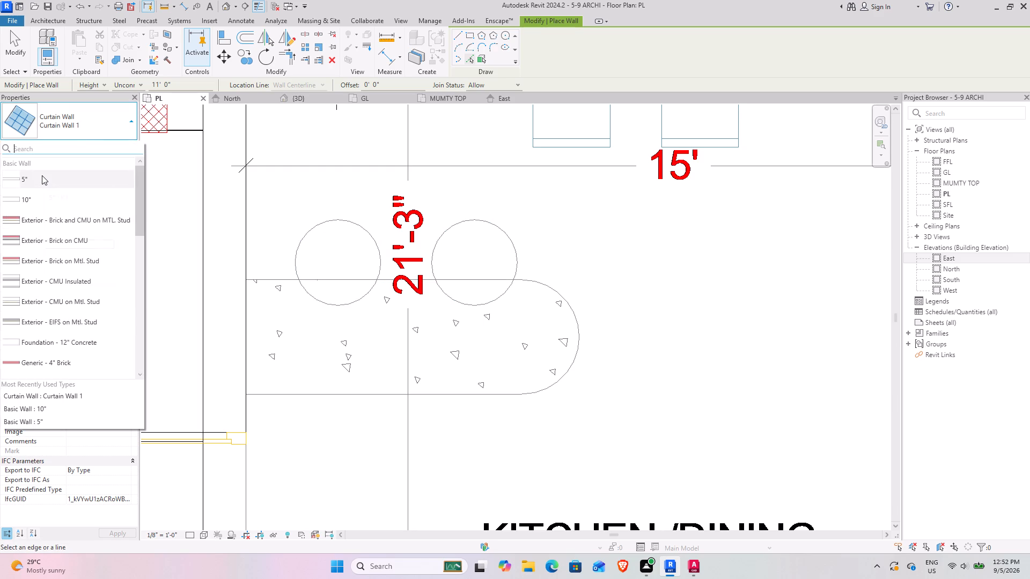
{"action": "left_click", "coordinate": [53, 175]}
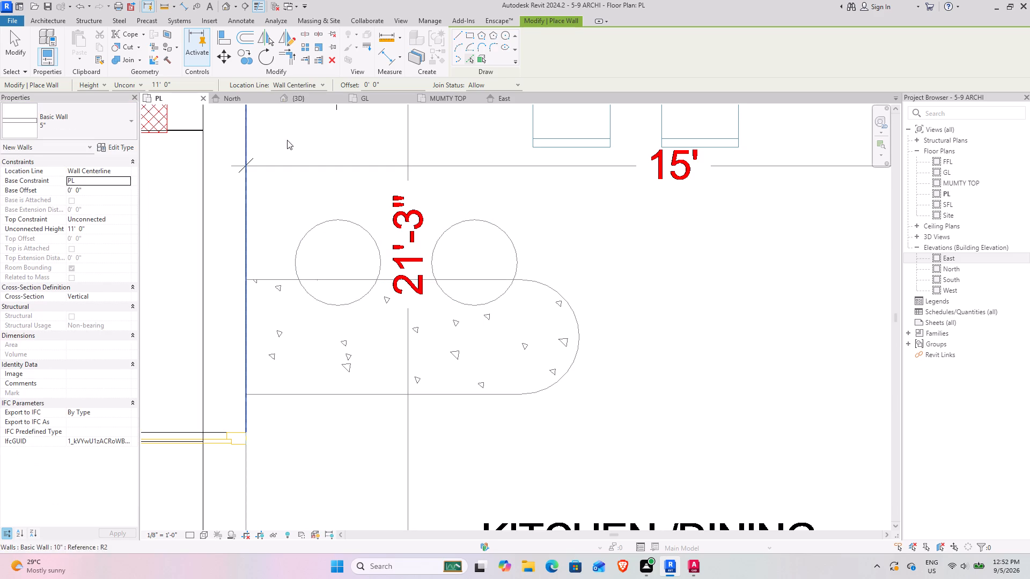
{"action": "left_click", "coordinate": [473, 60]}
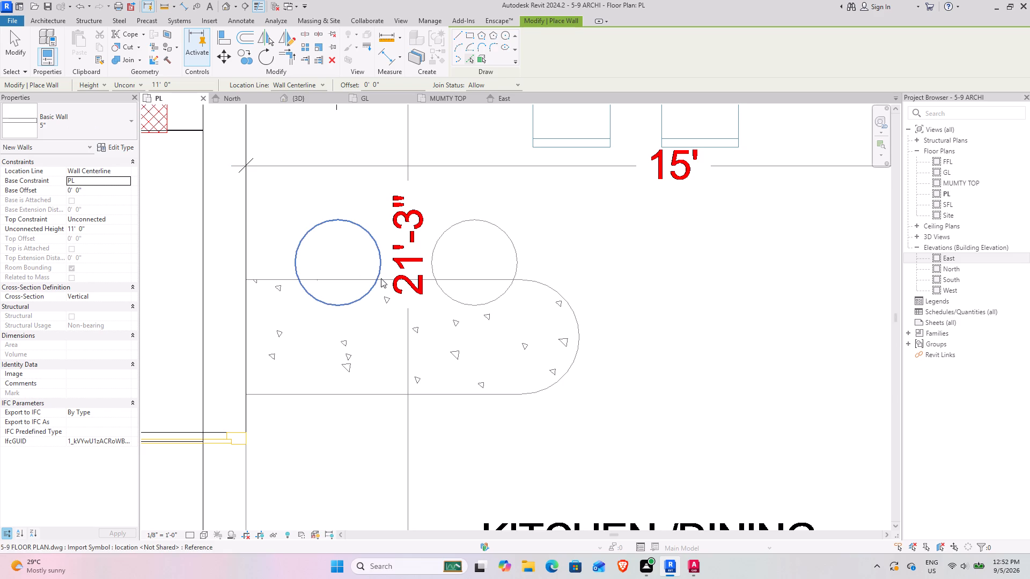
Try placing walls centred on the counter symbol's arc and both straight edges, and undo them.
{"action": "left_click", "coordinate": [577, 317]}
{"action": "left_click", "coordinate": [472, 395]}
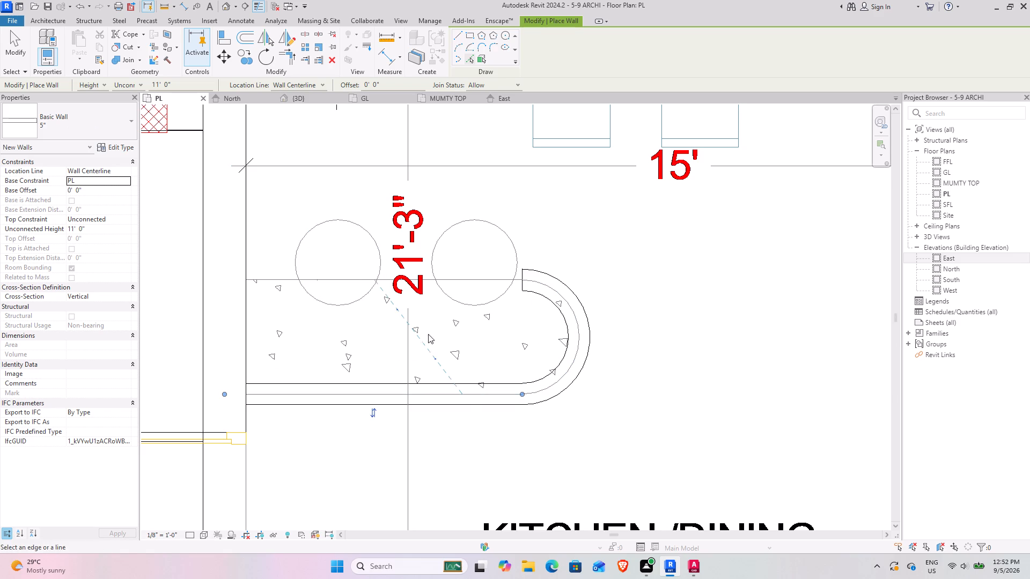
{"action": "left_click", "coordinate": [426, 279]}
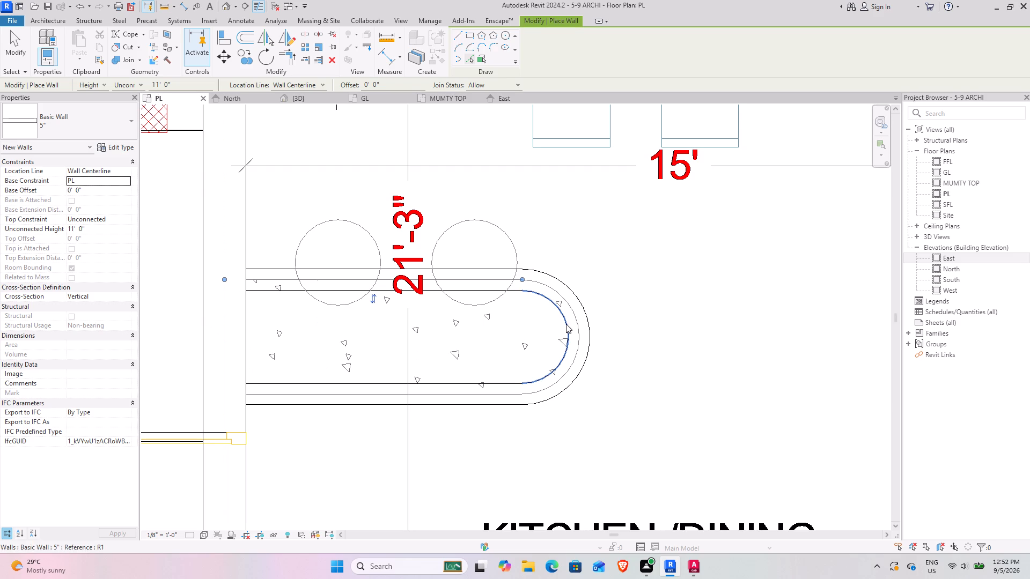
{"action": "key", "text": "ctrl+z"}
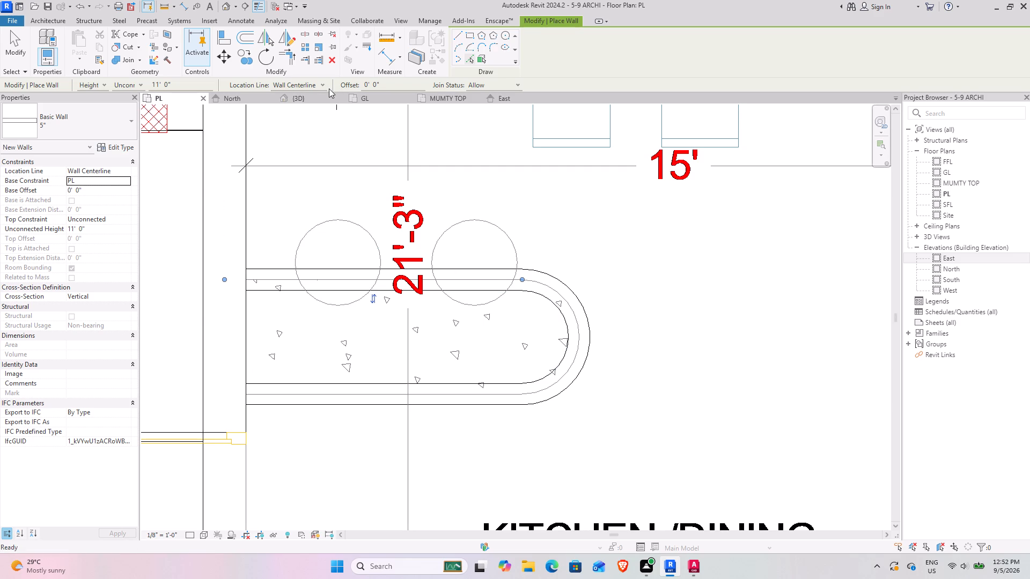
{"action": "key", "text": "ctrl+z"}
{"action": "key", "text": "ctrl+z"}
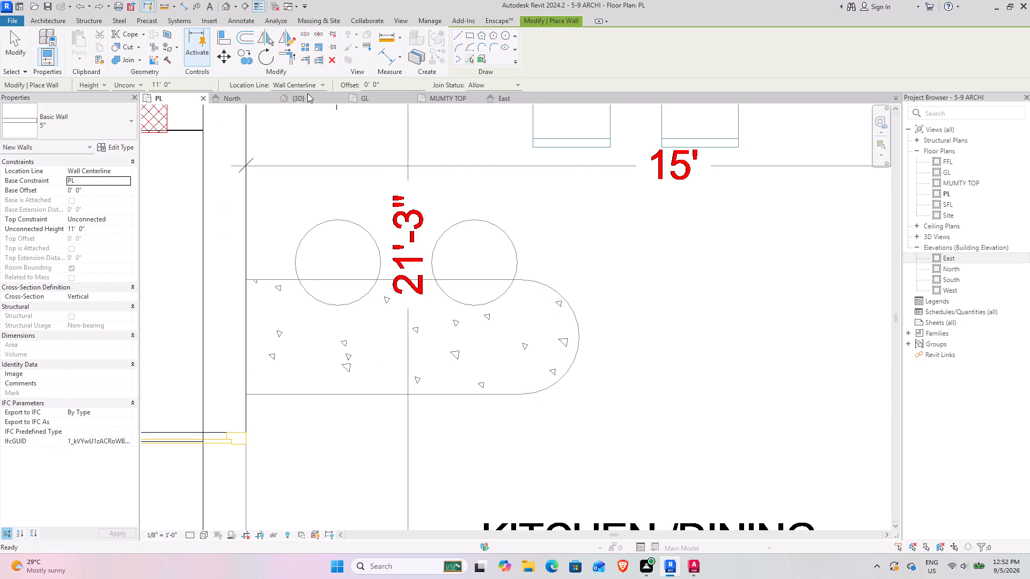
Set the wall's location line to Finish Face: Exterior.
{"action": "left_click", "coordinate": [311, 87]}
{"action": "left_click", "coordinate": [299, 104]}
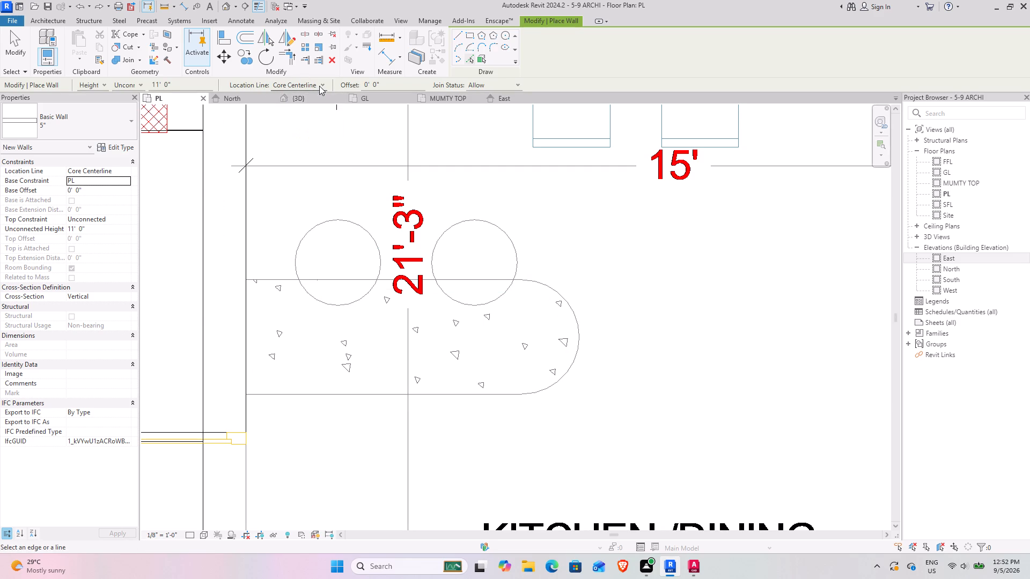
{"action": "left_click", "coordinate": [319, 86]}
{"action": "left_click", "coordinate": [292, 116]}
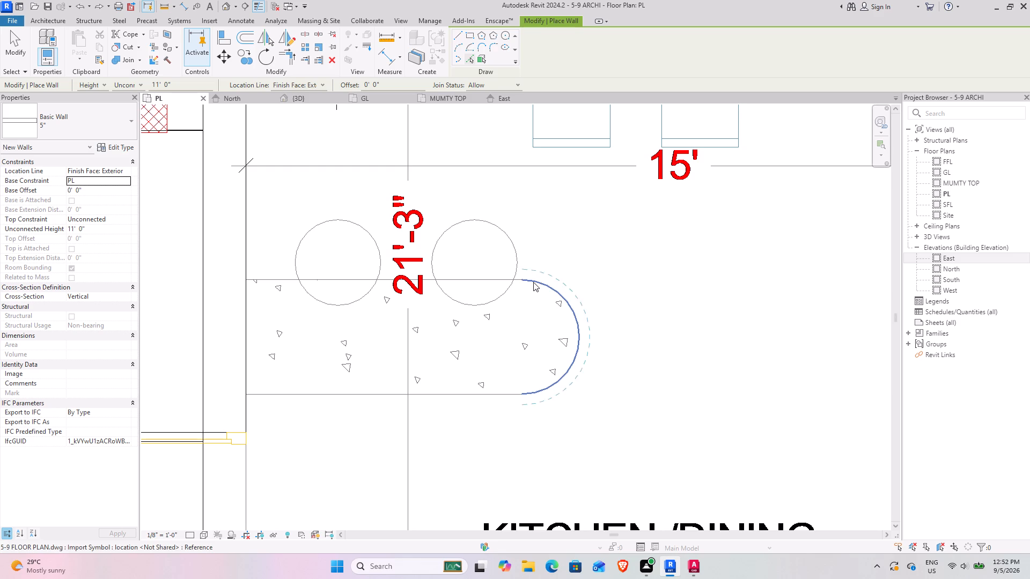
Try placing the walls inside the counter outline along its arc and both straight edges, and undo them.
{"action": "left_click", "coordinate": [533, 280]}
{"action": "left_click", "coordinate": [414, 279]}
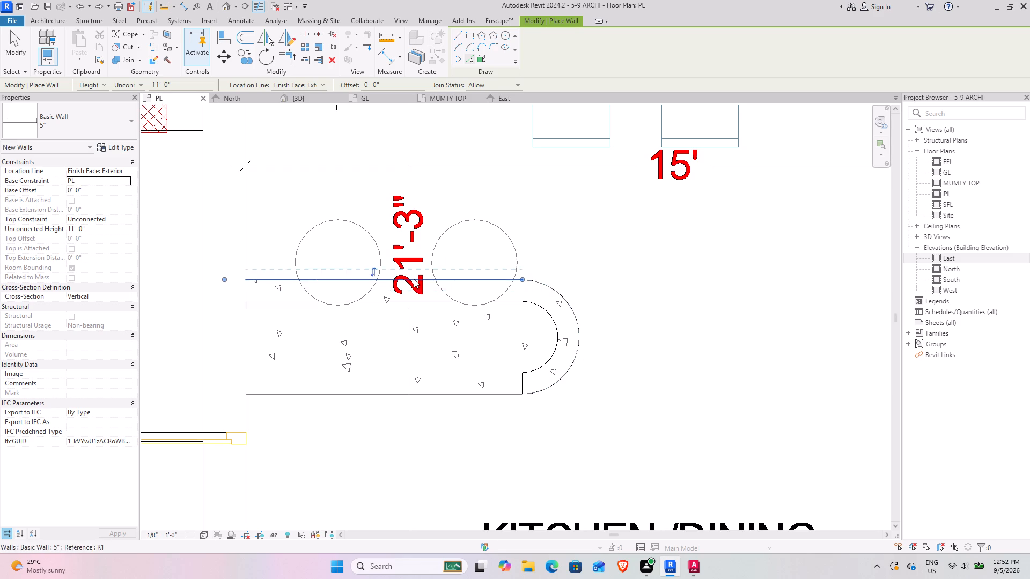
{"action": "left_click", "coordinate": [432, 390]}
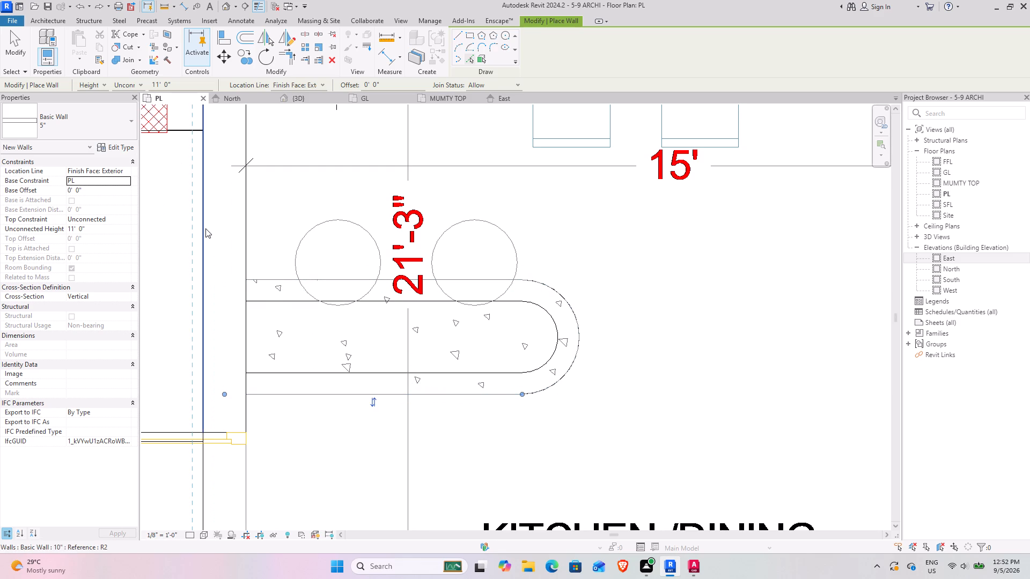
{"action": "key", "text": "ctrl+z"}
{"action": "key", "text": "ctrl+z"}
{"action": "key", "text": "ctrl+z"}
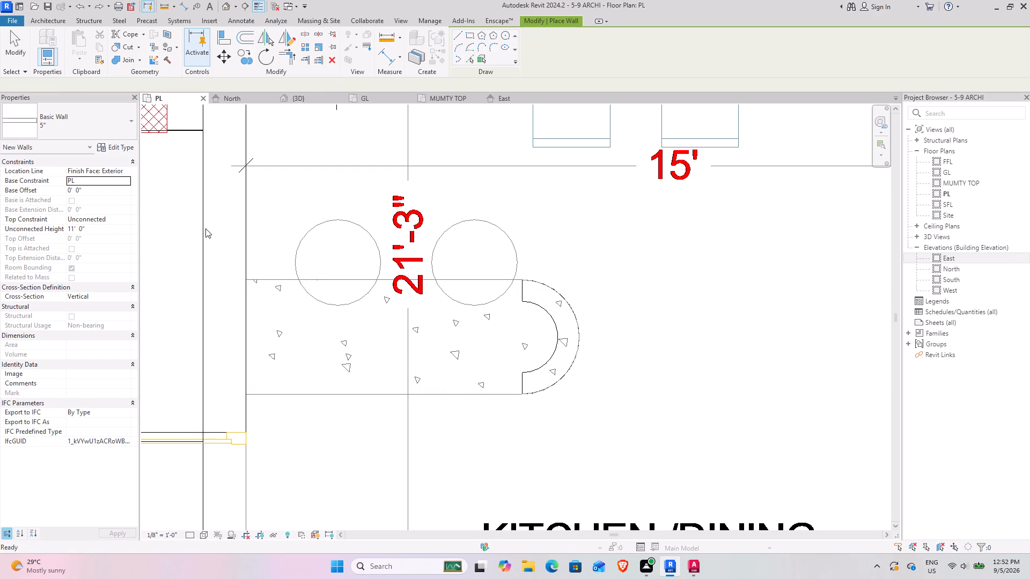
Set the unconnected height of the new 5" walls to 4' 2".
{"action": "left_click", "coordinate": [132, 230]}
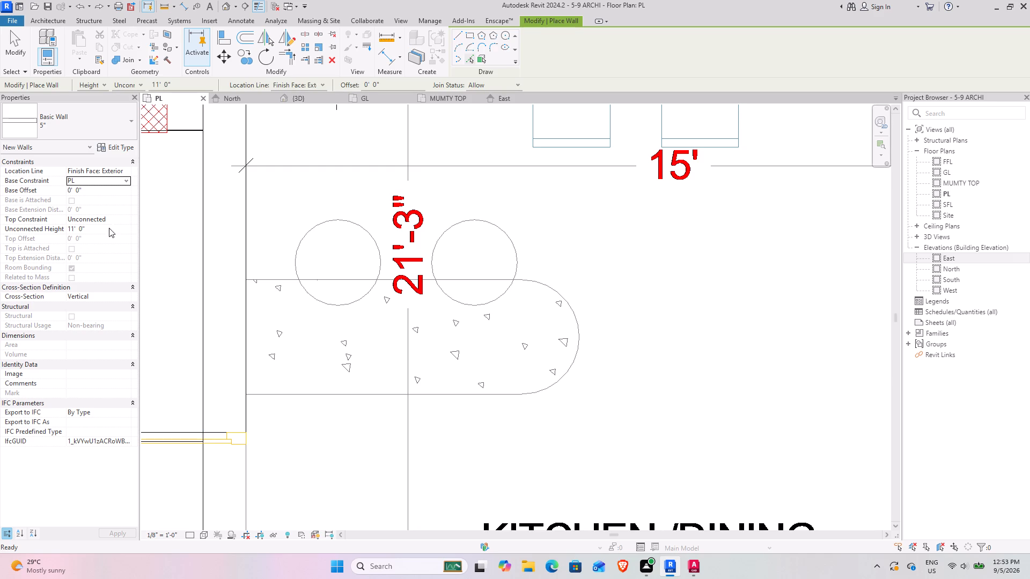
{"action": "left_click", "coordinate": [106, 228]}
{"action": "type", "text": "4."}
{"action": "key", "text": "BackSpace"}
{"action": "key", "text": "apostrophe"}
{"action": "type", "text": "2\""}
{"action": "key", "text": "Return"}
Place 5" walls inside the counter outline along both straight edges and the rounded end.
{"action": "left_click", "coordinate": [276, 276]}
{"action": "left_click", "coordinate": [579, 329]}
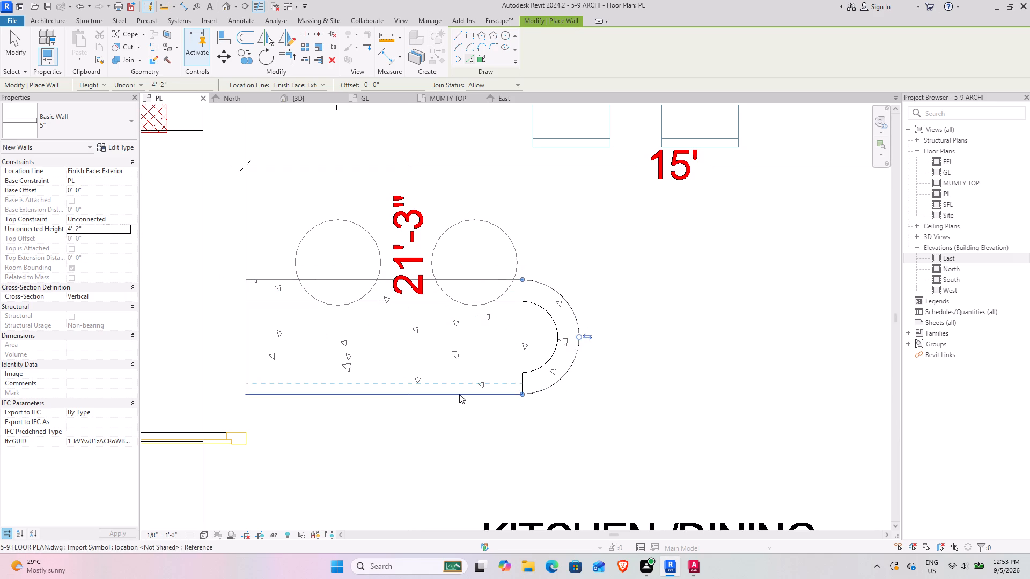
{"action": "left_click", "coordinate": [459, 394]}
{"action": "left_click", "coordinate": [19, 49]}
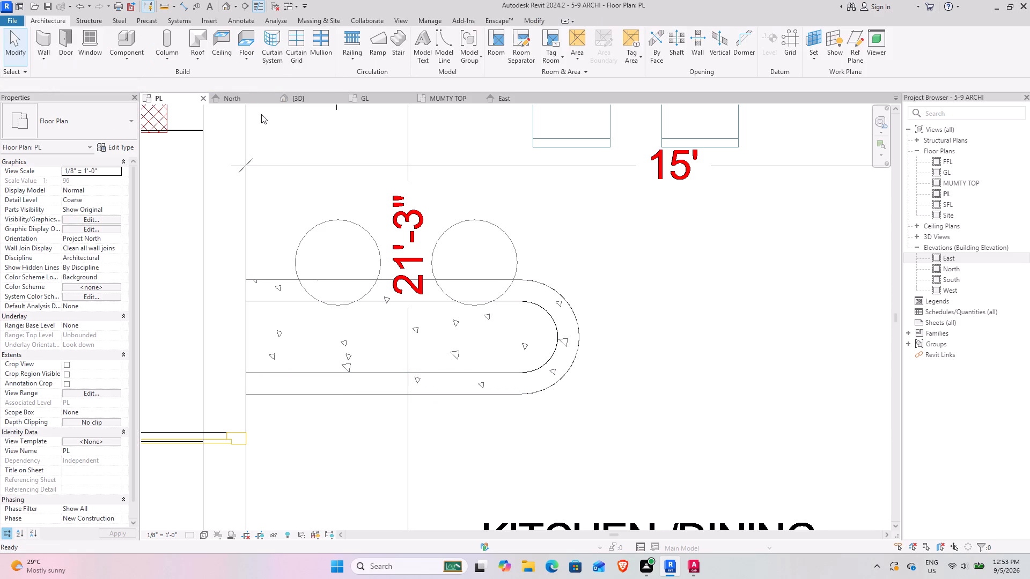
Inspect the counter's enclosing walls beneath the slab from several sides in the 3D view.
{"action": "left_click", "coordinate": [303, 101]}
{"action": "middle_click_drag", "start_coordinate": [522, 418], "coordinate": [501, 431], "text": "shift"}
{"action": "scroll", "coordinate": [471, 403], "scroll_direction": "up", "scroll_amount": 4}
{"action": "middle_click_drag", "start_coordinate": [470, 410], "coordinate": [547, 300], "text": "shift"}
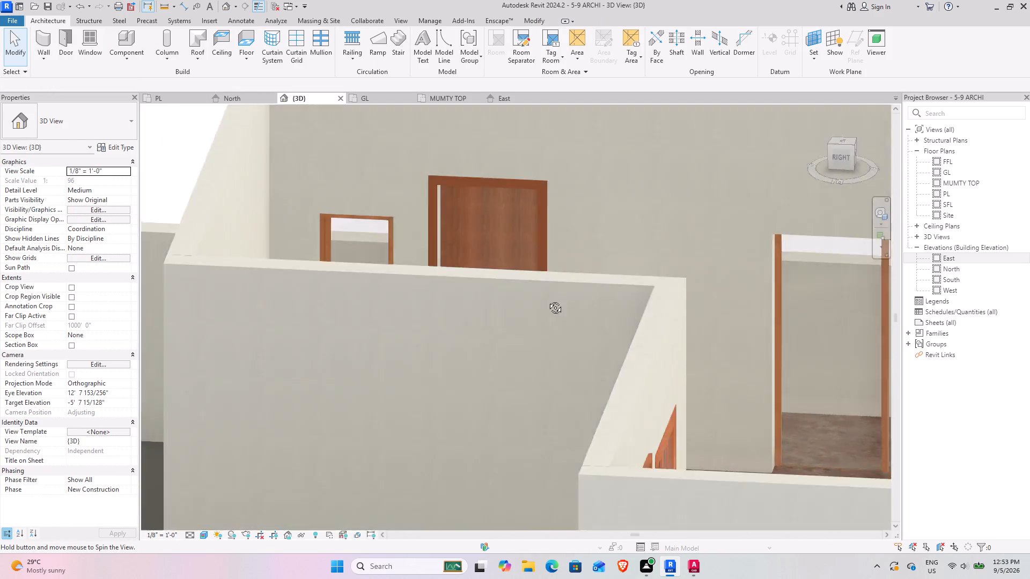
{"action": "middle_click_drag", "start_coordinate": [547, 300], "coordinate": [405, 409], "text": "shift"}
{"action": "scroll", "coordinate": [463, 411], "scroll_direction": "down", "scroll_amount": 5}
{"action": "middle_click_drag", "start_coordinate": [443, 417], "coordinate": [572, 416], "text": "shift"}
{"action": "middle_click_drag", "start_coordinate": [541, 434], "coordinate": [474, 413], "text": "shift"}
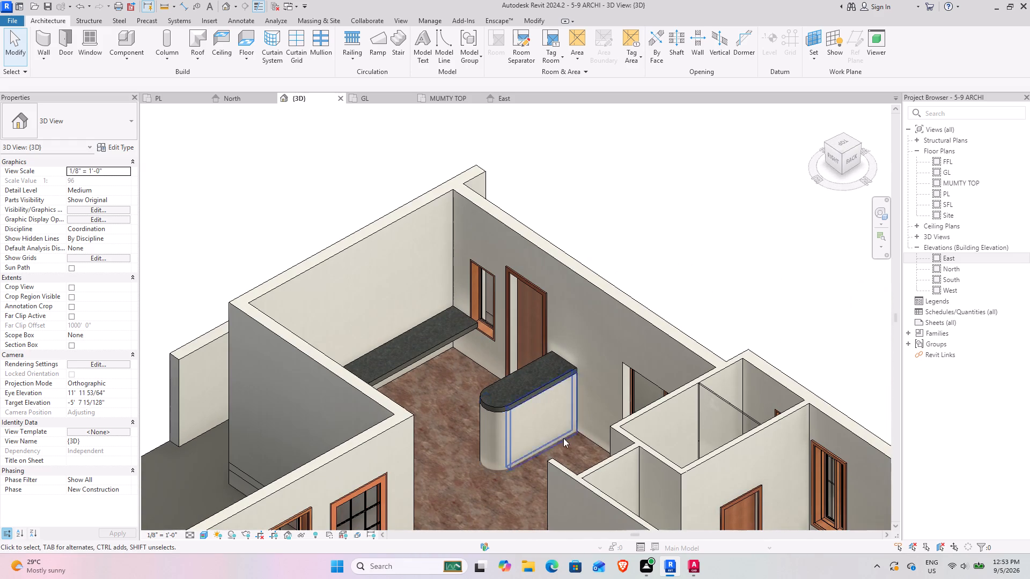
{"action": "scroll", "coordinate": [525, 408], "scroll_direction": "up", "scroll_amount": 7}
{"action": "scroll", "coordinate": [359, 303], "scroll_direction": "down", "scroll_amount": 4}
{"action": "middle_click_drag", "start_coordinate": [319, 361], "coordinate": [376, 256], "text": "shift"}
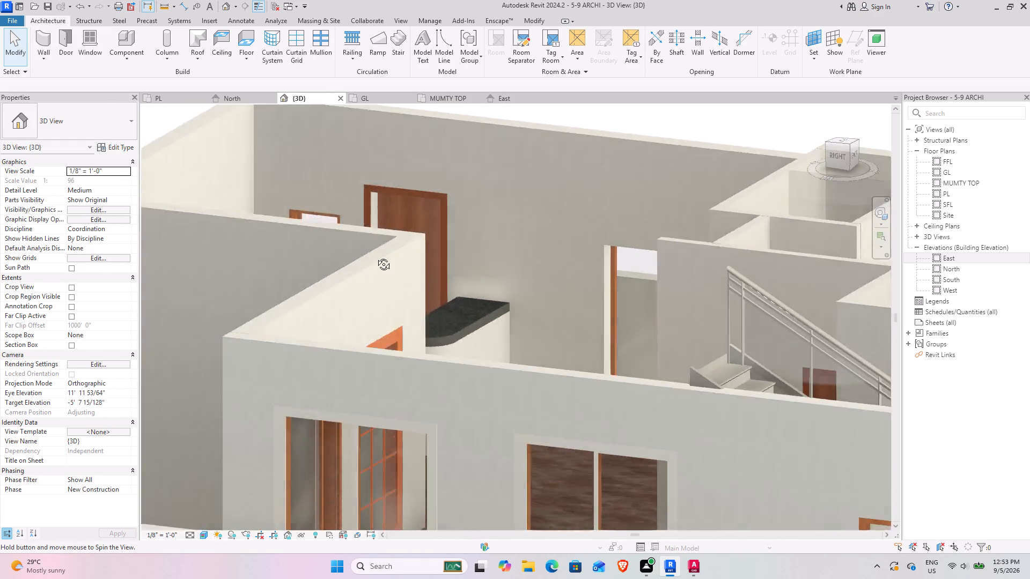
{"action": "middle_click_drag", "start_coordinate": [376, 256], "coordinate": [142, 383], "text": "shift"}
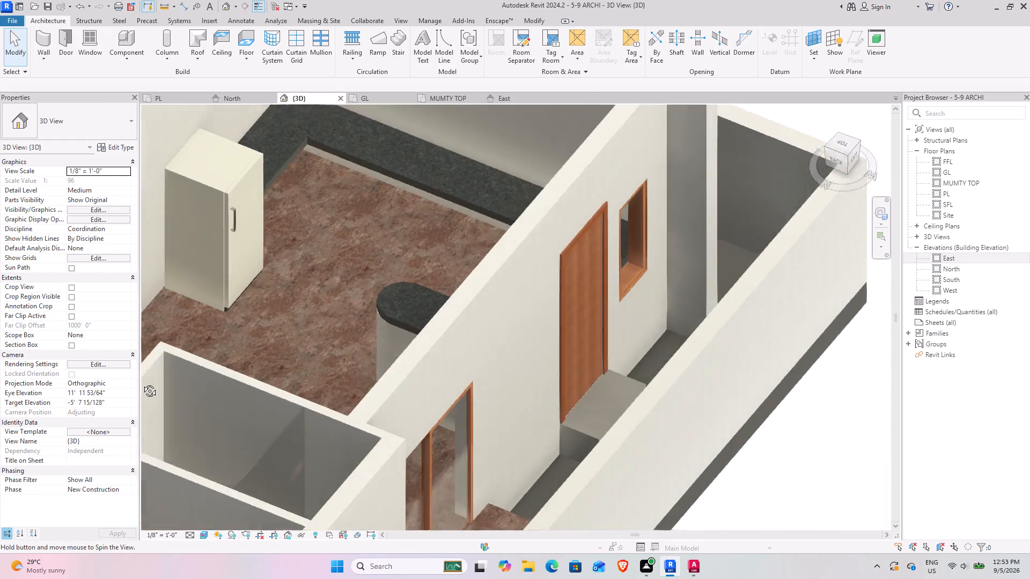
{"action": "middle_click_drag", "start_coordinate": [142, 383], "coordinate": [551, 381], "text": "shift"}
{"action": "scroll", "coordinate": [533, 375], "scroll_direction": "down", "scroll_amount": 4}
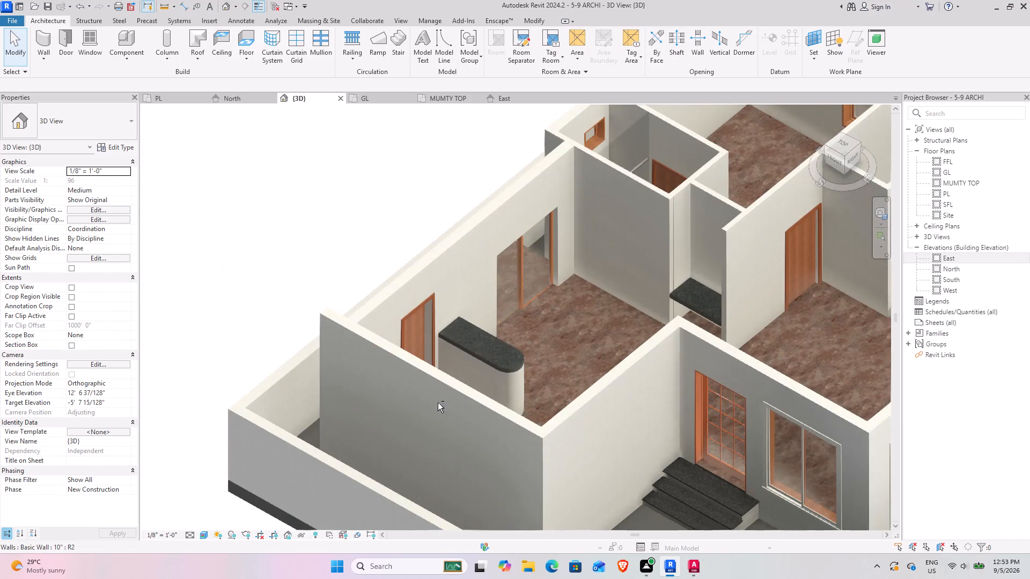
{"action": "middle_click_drag", "start_coordinate": [438, 403], "coordinate": [289, 372], "text": "shift"}
{"action": "middle_click_drag", "start_coordinate": [414, 361], "coordinate": [278, 308], "text": "shift"}
{"action": "middle_click_drag", "start_coordinate": [294, 313], "coordinate": [484, 429], "text": "shift"}
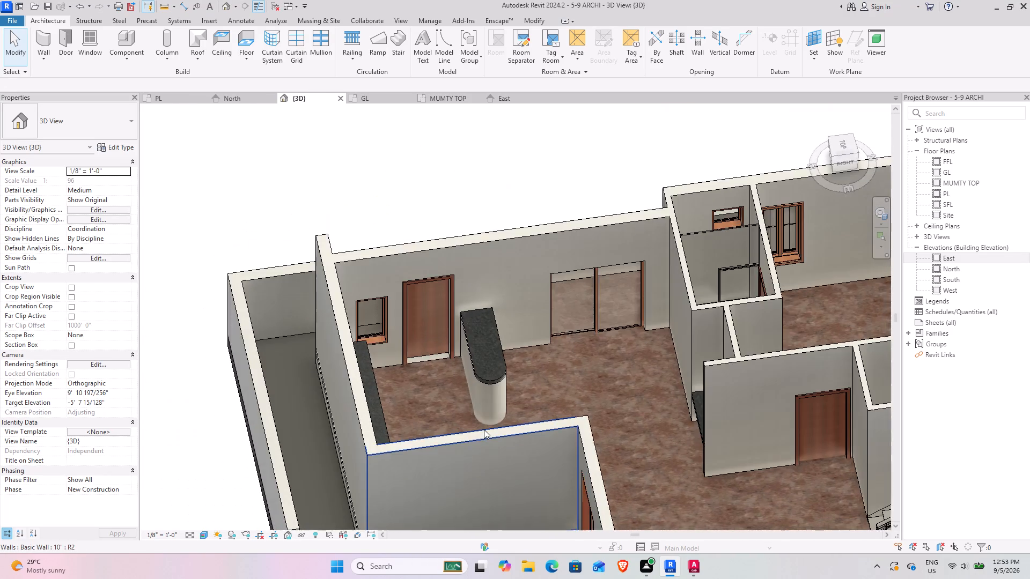
{"action": "middle_click_drag", "start_coordinate": [495, 423], "coordinate": [385, 411], "text": "shift"}
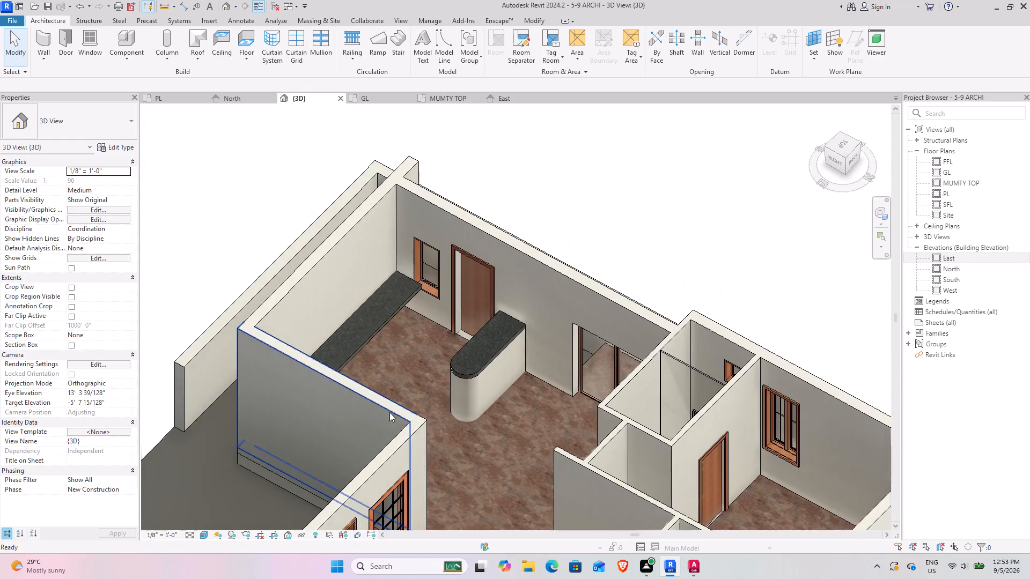
Switch to the AutoCAD drawing and examine the round-ended counter symbol in the kitchen/dining plan.
{"action": "left_click", "coordinate": [700, 575]}
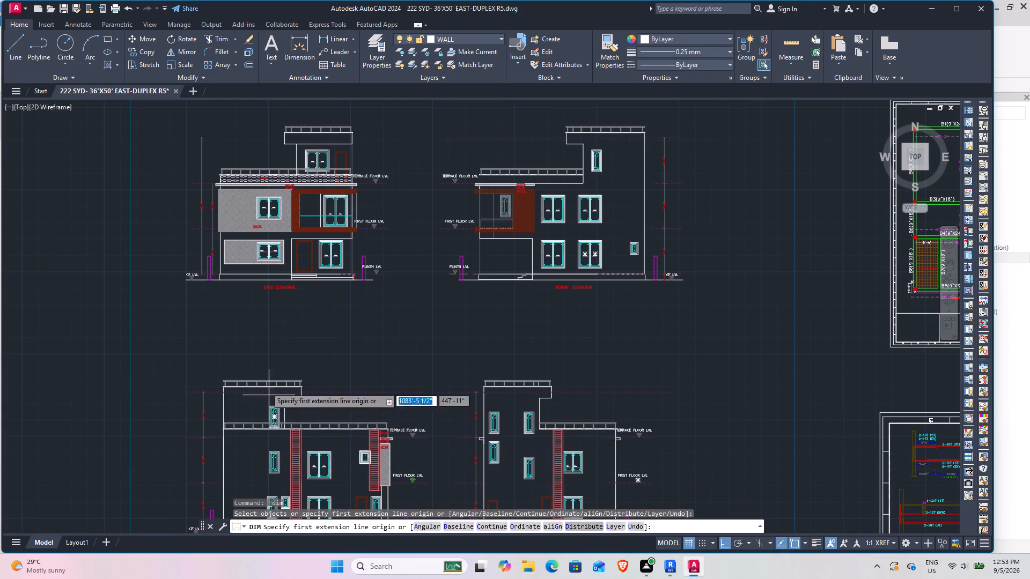
{"action": "scroll", "coordinate": [261, 373], "scroll_direction": "down", "scroll_amount": 4}
{"action": "middle_click_drag", "start_coordinate": [229, 368], "coordinate": [423, 331]}
{"action": "scroll", "coordinate": [100, 320], "scroll_direction": "up", "scroll_amount": 3}
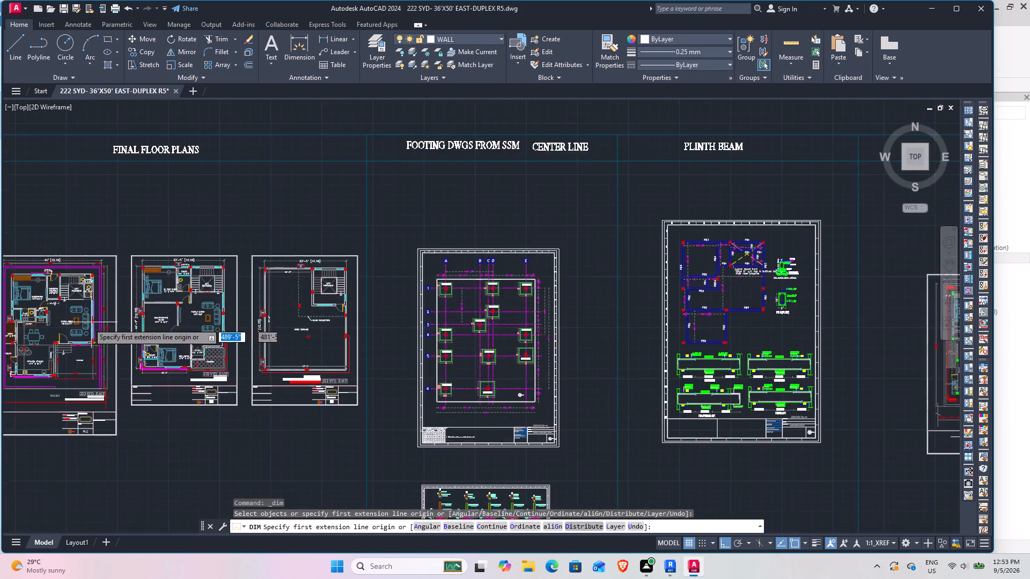
{"action": "scroll", "coordinate": [83, 325], "scroll_direction": "up", "scroll_amount": 4}
{"action": "middle_click_drag", "start_coordinate": [88, 325], "coordinate": [480, 325]}
{"action": "middle_click_drag", "start_coordinate": [411, 345], "coordinate": [571, 249]}
{"action": "middle_click_drag", "start_coordinate": [523, 253], "coordinate": [476, 188]}
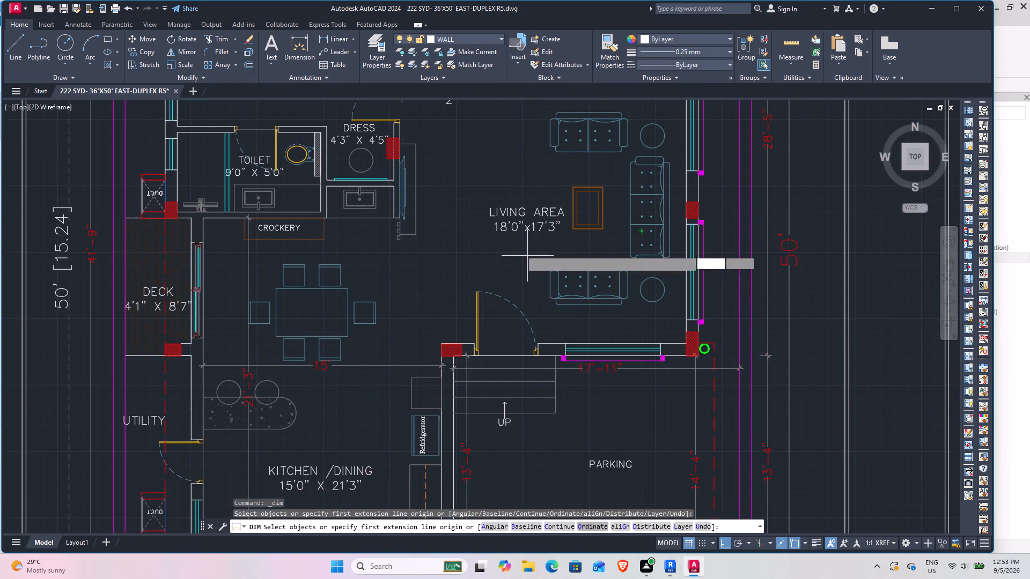
{"action": "middle_click_drag", "start_coordinate": [476, 188], "coordinate": [464, 169]}
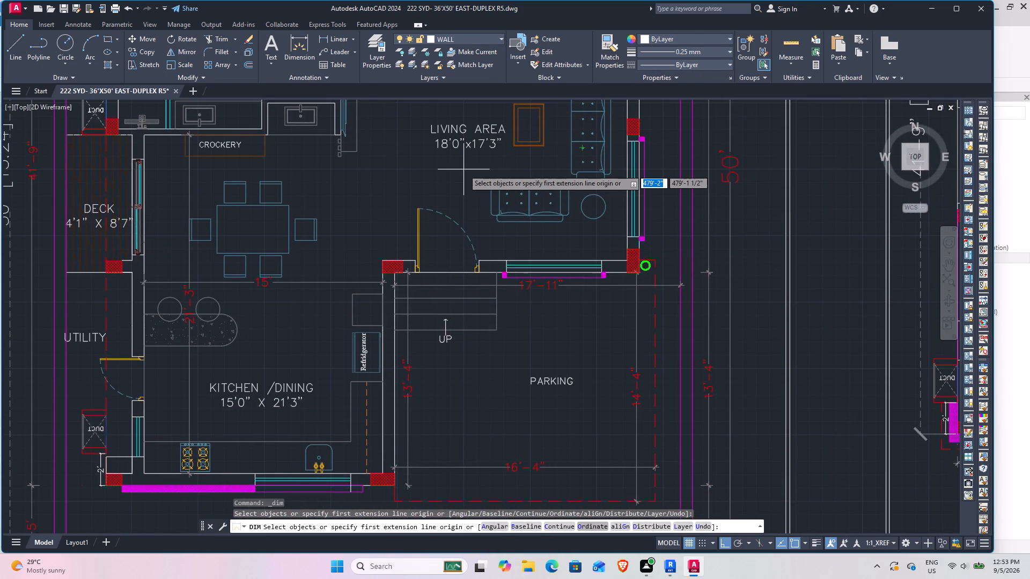
{"action": "scroll", "coordinate": [190, 293], "scroll_direction": "up", "scroll_amount": 3}
{"action": "middle_click_drag", "start_coordinate": [159, 317], "coordinate": [217, 214]}
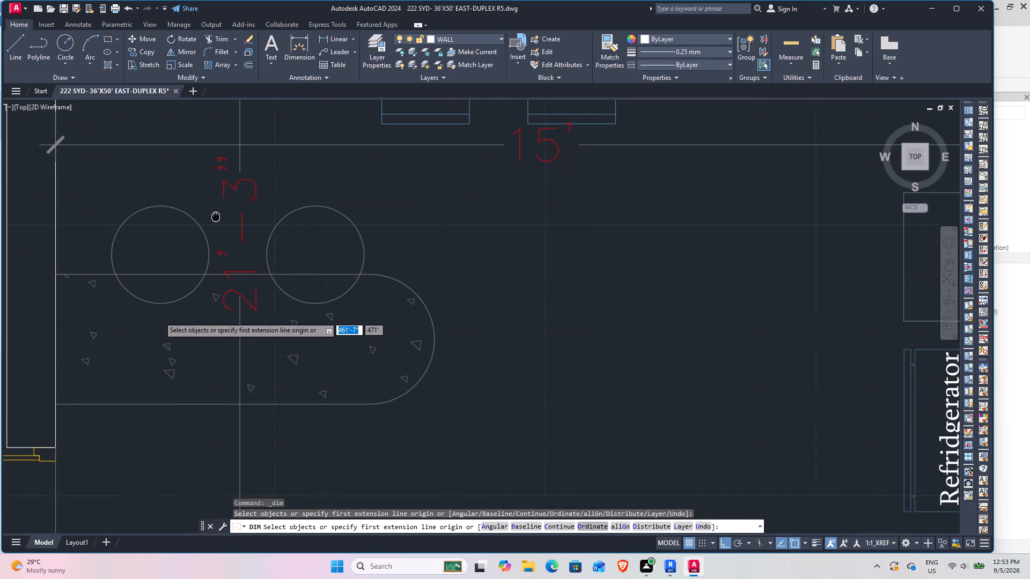
{"action": "middle_click_drag", "start_coordinate": [217, 214], "coordinate": [219, 212]}
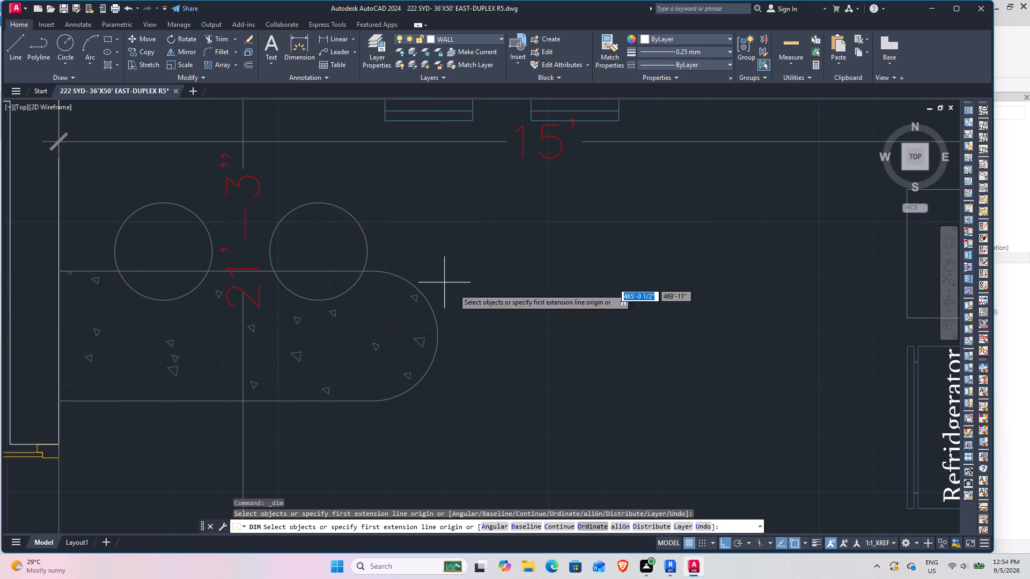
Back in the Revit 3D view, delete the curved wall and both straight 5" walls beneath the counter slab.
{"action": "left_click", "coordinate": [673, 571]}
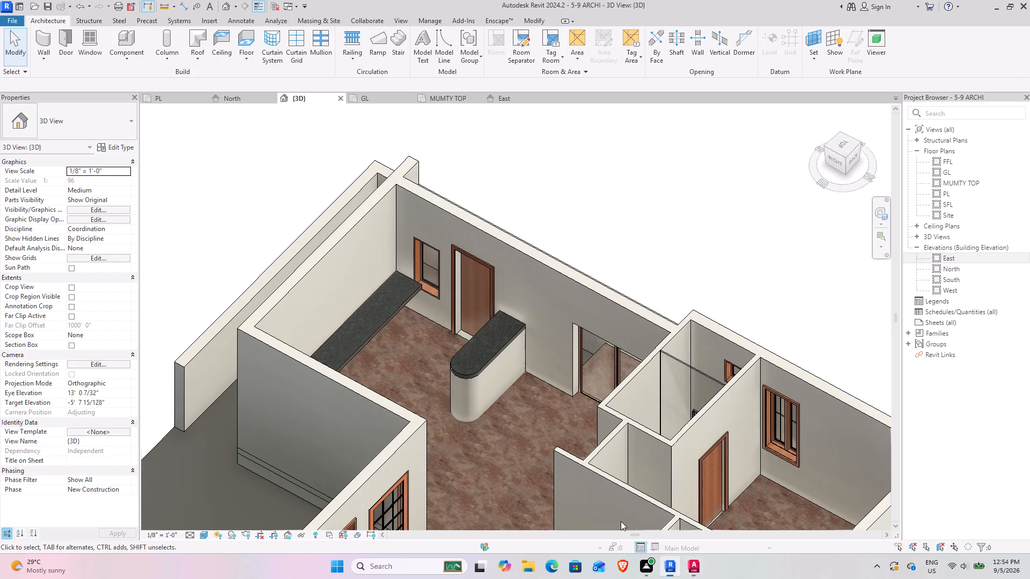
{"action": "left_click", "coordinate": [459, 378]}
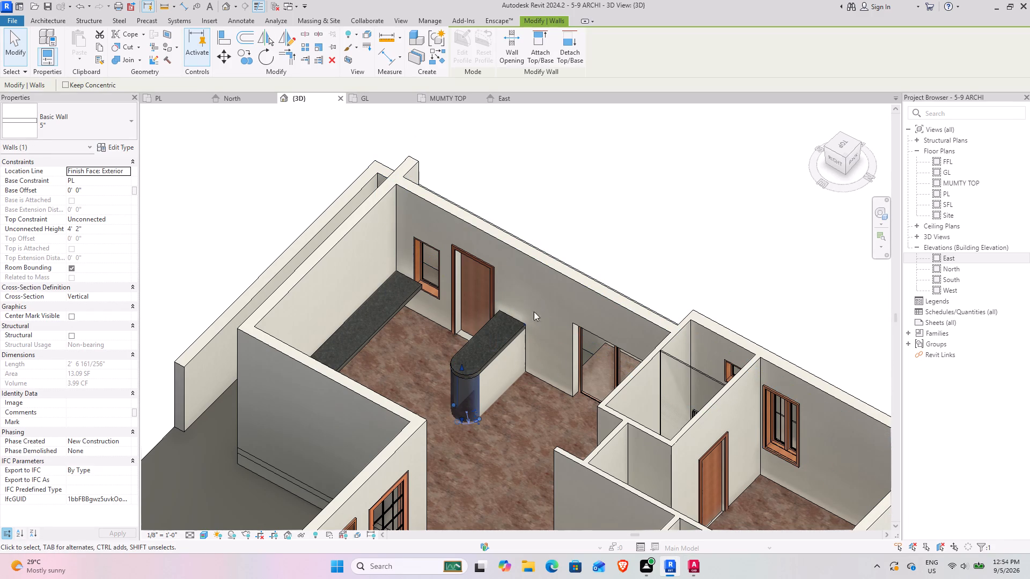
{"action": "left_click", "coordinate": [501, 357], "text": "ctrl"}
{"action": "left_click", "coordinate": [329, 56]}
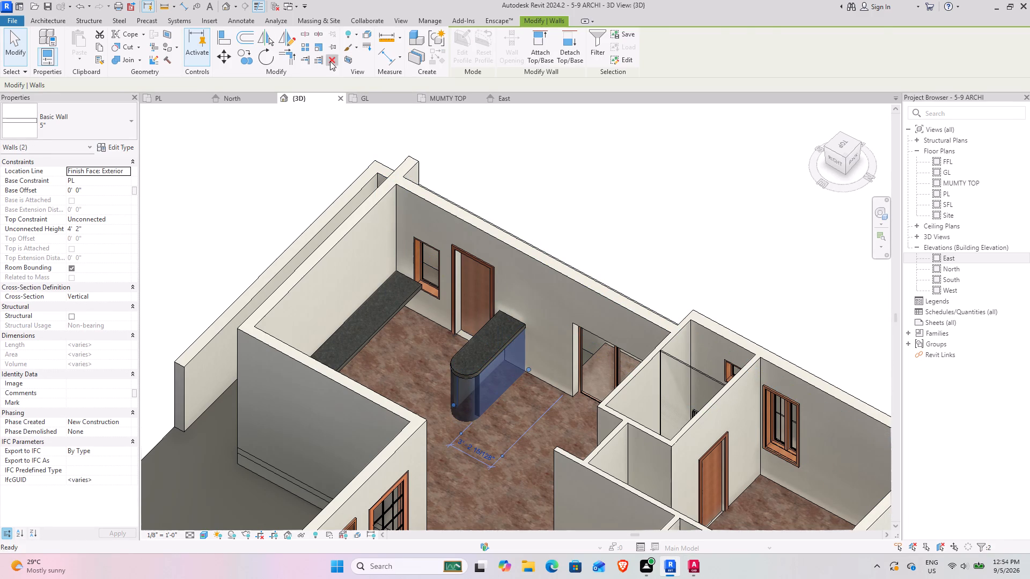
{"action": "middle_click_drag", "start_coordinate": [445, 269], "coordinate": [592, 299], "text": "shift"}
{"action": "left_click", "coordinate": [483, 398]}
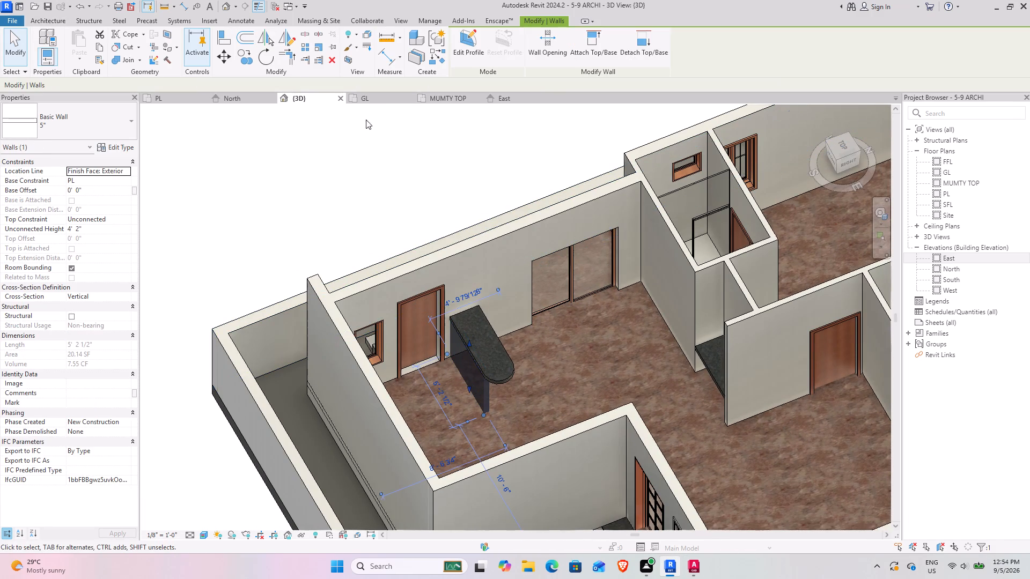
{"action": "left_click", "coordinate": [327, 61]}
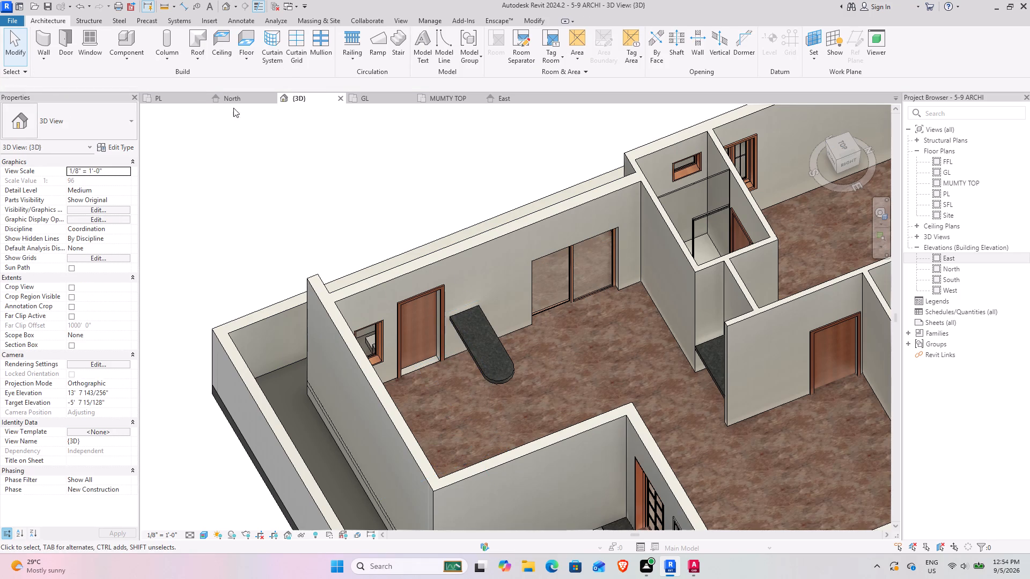
On the PL plan, draw two 2' long 5" walls across the counter, at the room wall and where the rounded end starts.
{"action": "left_click", "coordinate": [172, 96]}
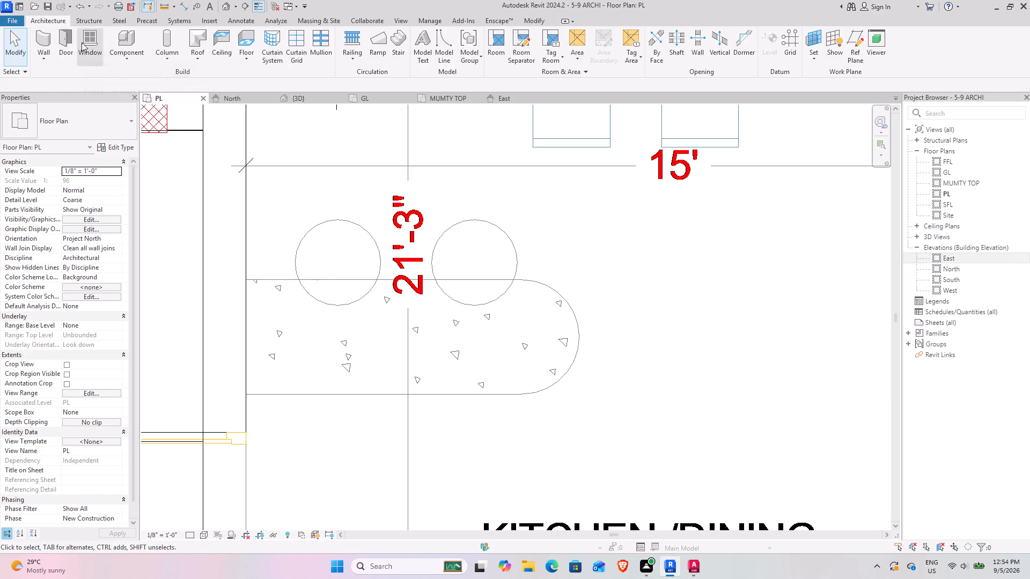
{"action": "left_click", "coordinate": [45, 41]}
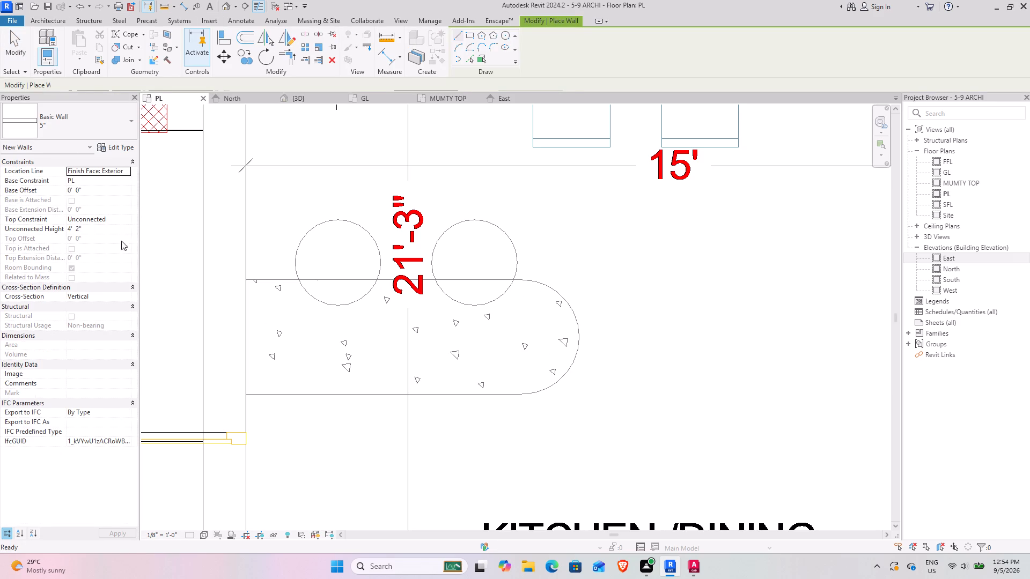
{"action": "left_click", "coordinate": [249, 281]}
{"action": "key", "text": "space"}
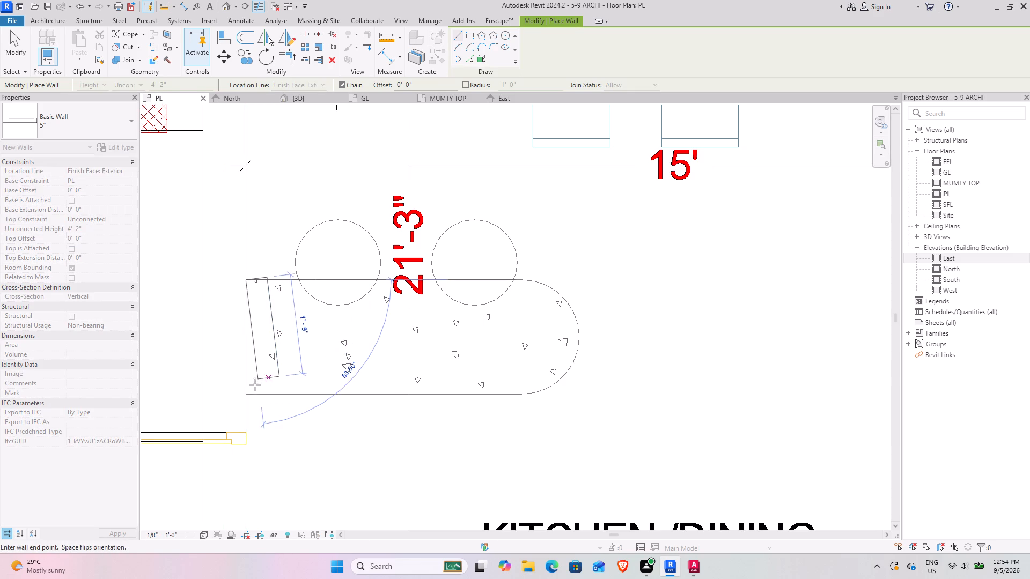
{"action": "left_click", "coordinate": [251, 396]}
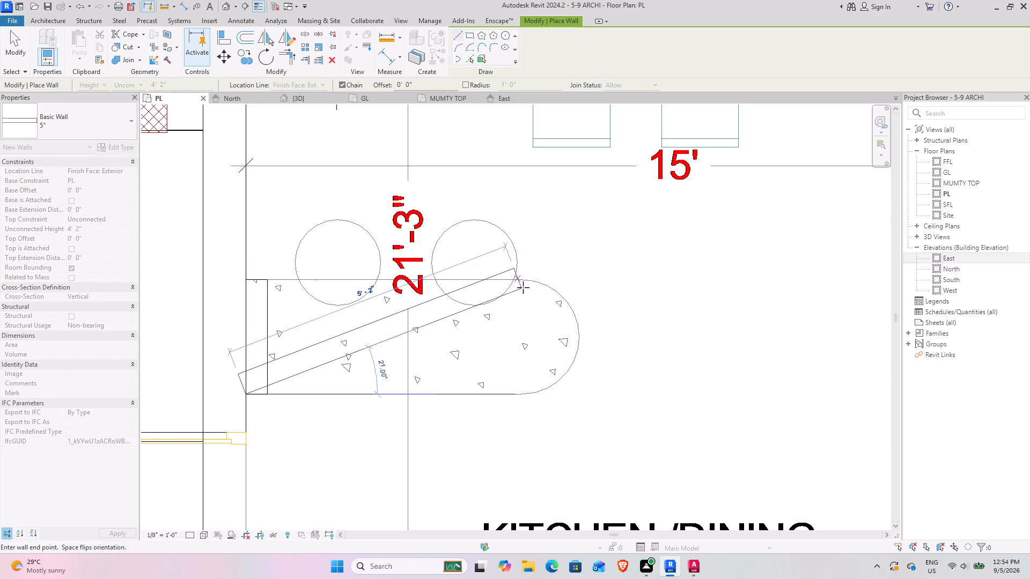
{"action": "key", "text": "Escape"}
{"action": "left_click", "coordinate": [524, 277]}
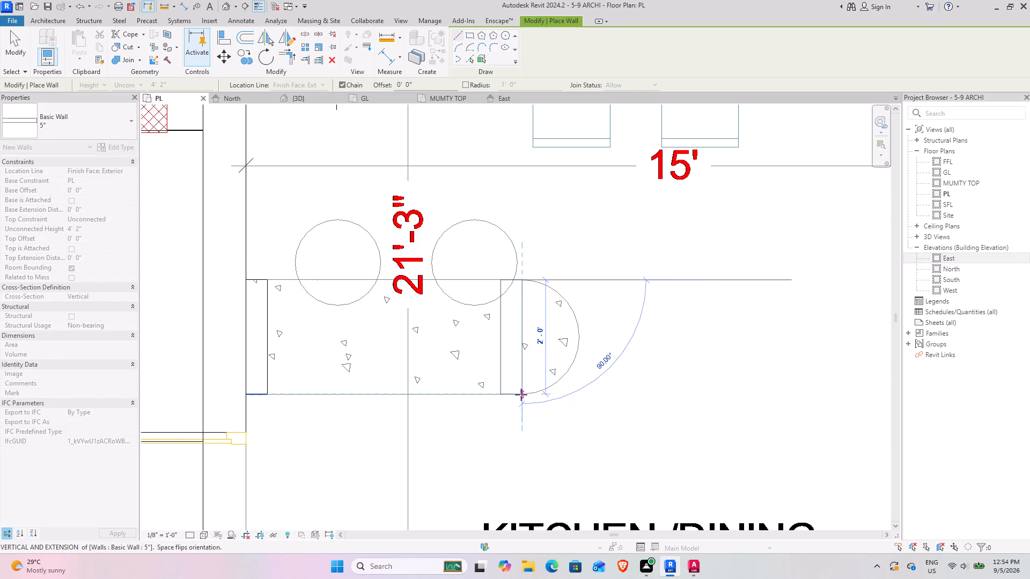
{"action": "left_click", "coordinate": [524, 396]}
{"action": "key", "text": "Escape"}
{"action": "key", "text": "Escape"}
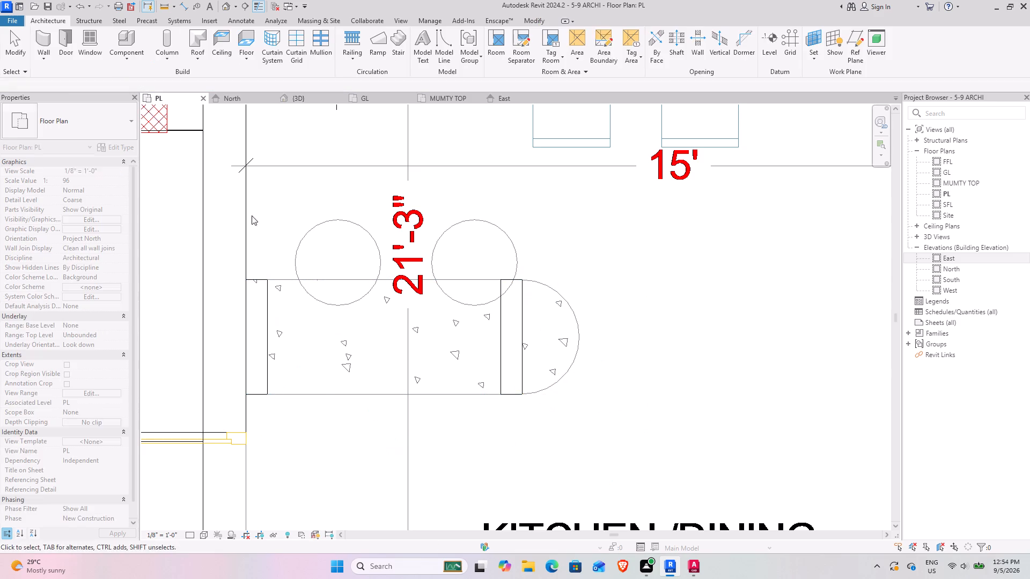
Examine the two cross walls supporting the counter slab in the 3D view.
{"action": "left_click", "coordinate": [314, 97]}
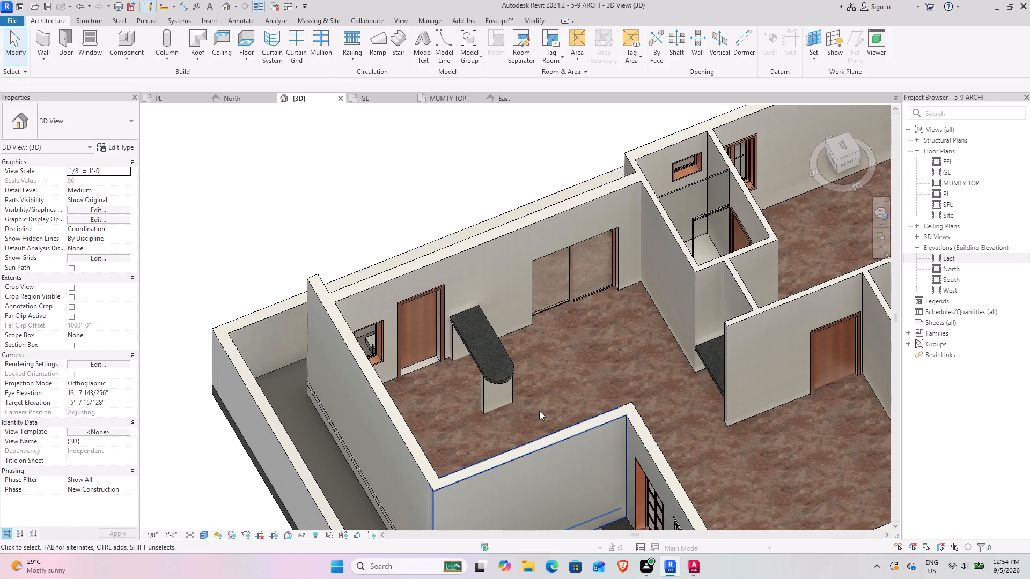
{"action": "middle_click_drag", "start_coordinate": [534, 407], "coordinate": [326, 386], "text": "shift"}
{"action": "middle_click_drag", "start_coordinate": [483, 402], "coordinate": [416, 362], "text": "shift"}
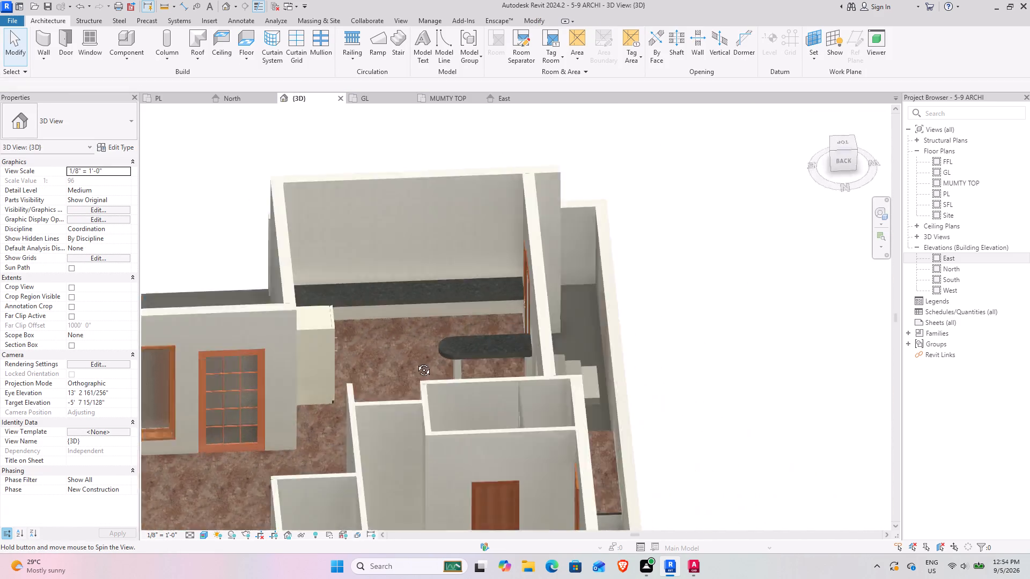
{"action": "middle_click_drag", "start_coordinate": [416, 362], "coordinate": [608, 414], "text": "shift"}
{"action": "scroll", "coordinate": [508, 390], "scroll_direction": "up", "scroll_amount": 4}
{"action": "middle_click_drag", "start_coordinate": [546, 414], "coordinate": [480, 368], "text": "shift"}
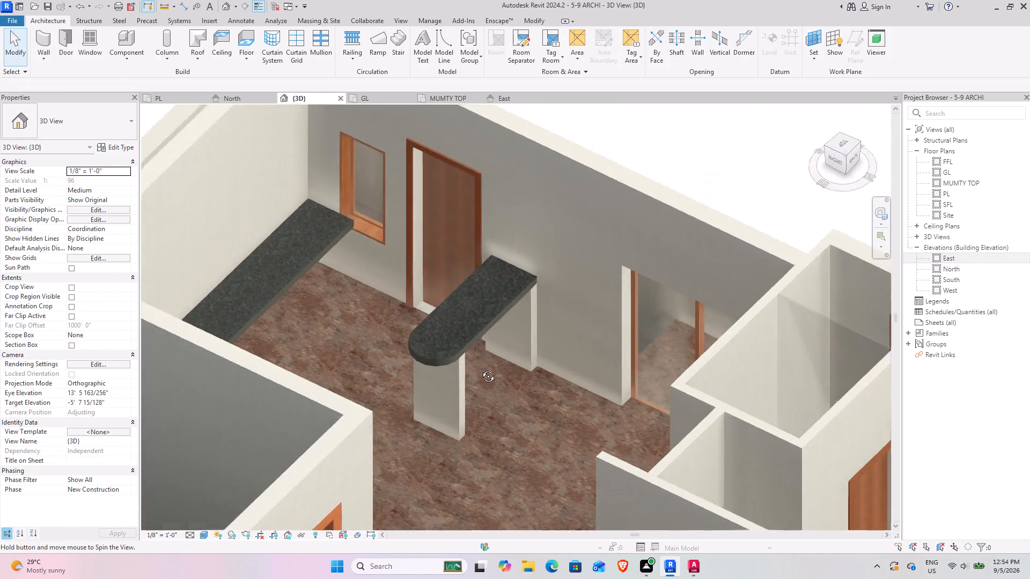
{"action": "middle_click_drag", "start_coordinate": [480, 368], "coordinate": [413, 392], "text": "shift"}
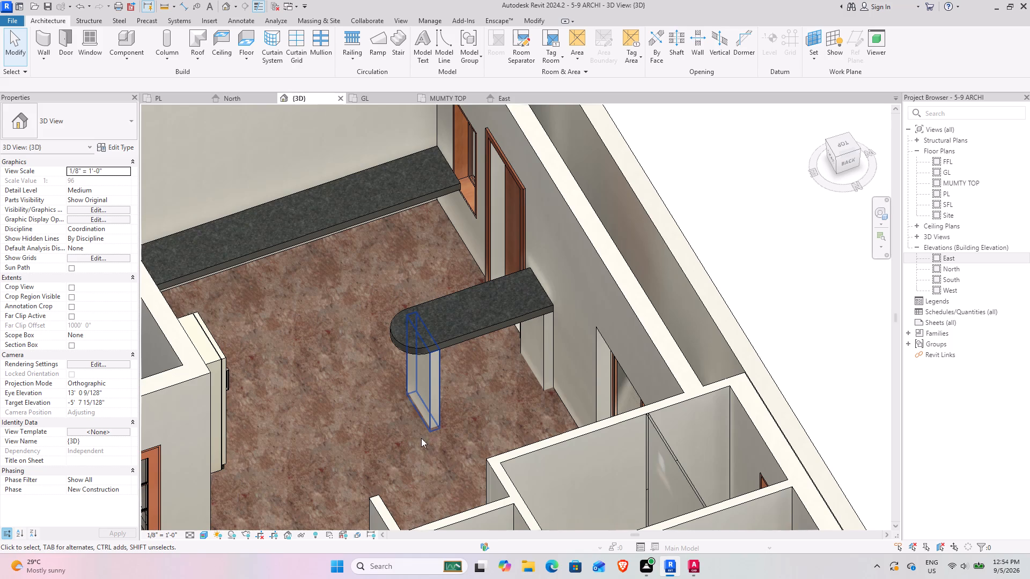
{"action": "middle_click_drag", "start_coordinate": [400, 431], "coordinate": [397, 421], "text": "shift"}
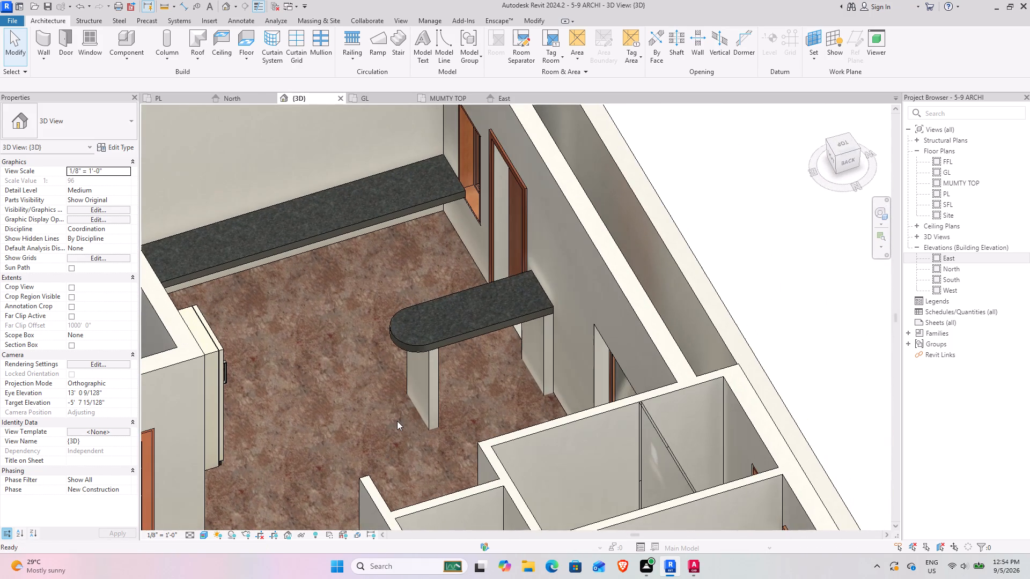
Set the unconnected height of the support wall near the counter's rounded end to 3'.
{"action": "left_click", "coordinate": [438, 381]}
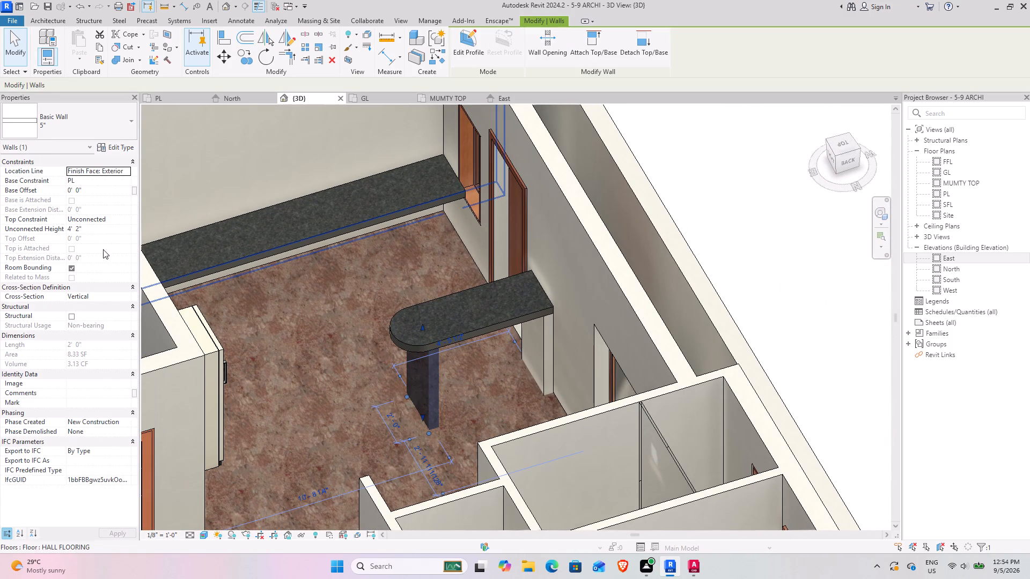
{"action": "left_click", "coordinate": [102, 224]}
{"action": "left_click", "coordinate": [101, 227]}
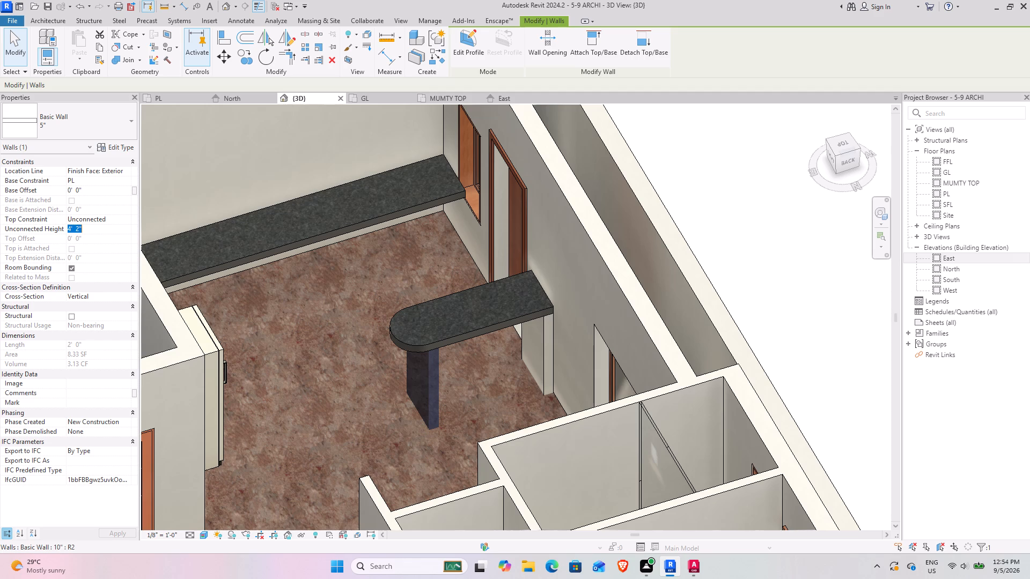
{"action": "type", "text": "3'"}
{"action": "key", "text": "Return"}
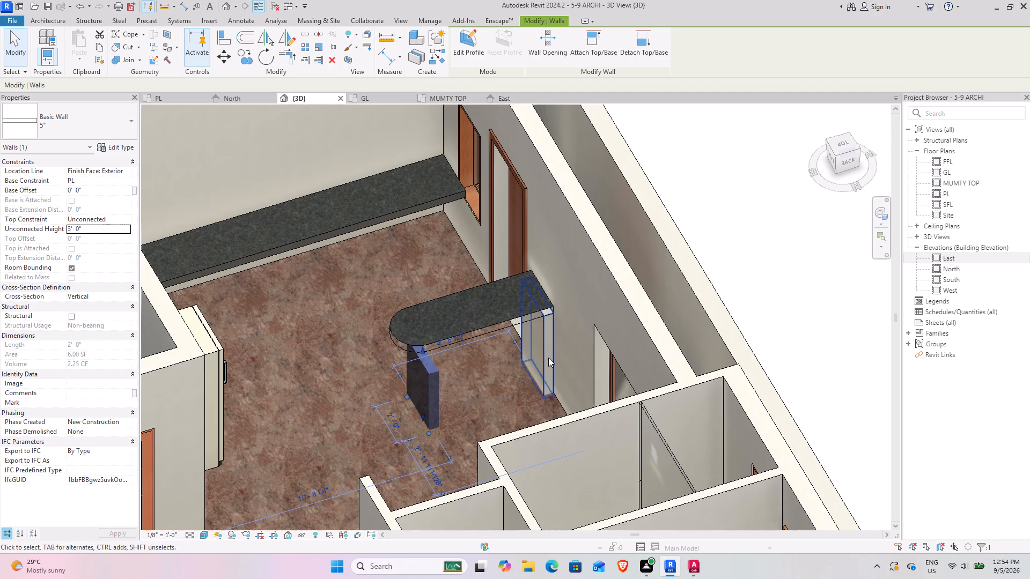
Set the unconnected height of the counter's support wall beside the room wall to 3'.
{"action": "left_click", "coordinate": [548, 357]}
{"action": "left_click", "coordinate": [102, 228]}
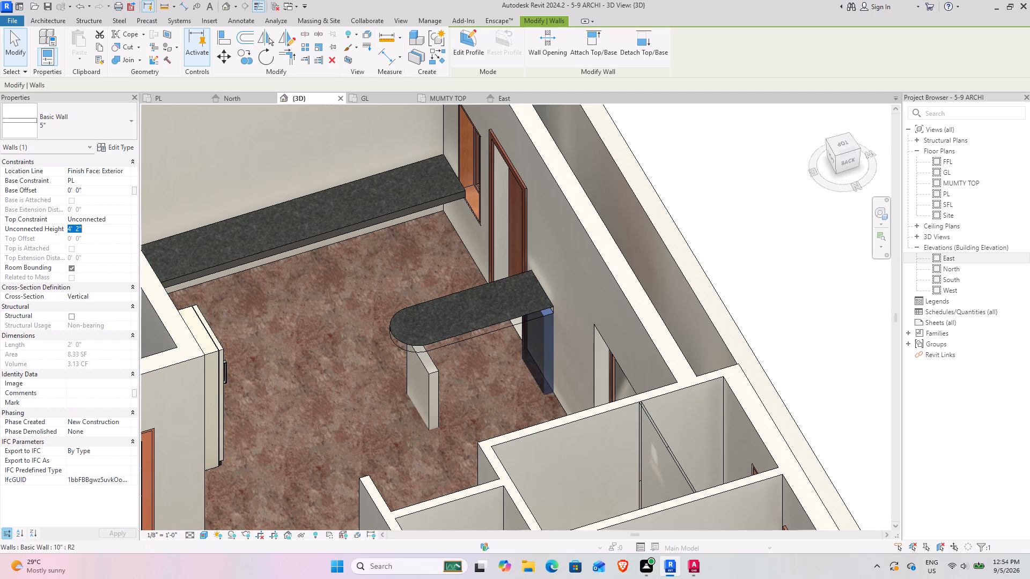
{"action": "type", "text": "3'"}
{"action": "key", "text": "Return"}
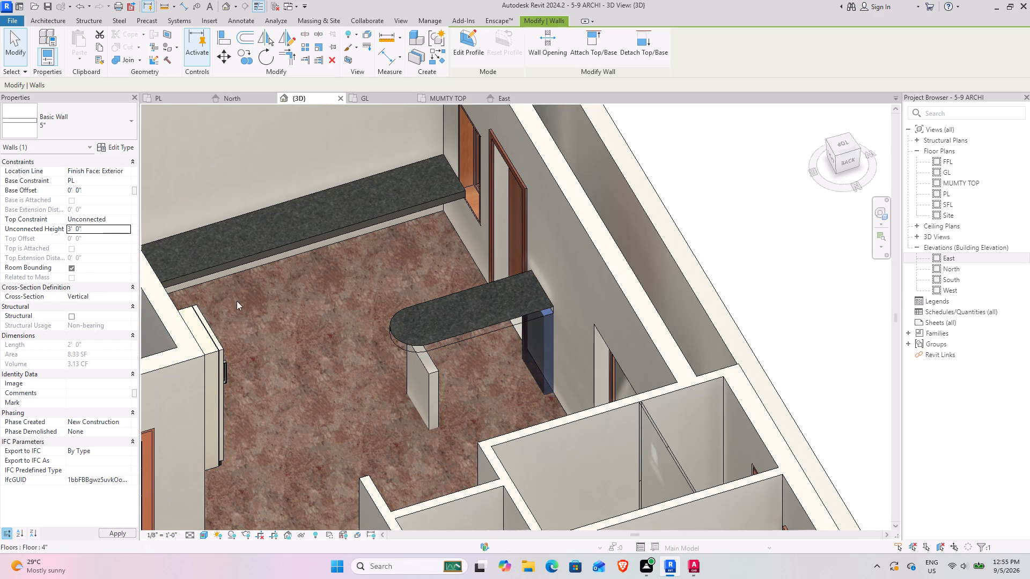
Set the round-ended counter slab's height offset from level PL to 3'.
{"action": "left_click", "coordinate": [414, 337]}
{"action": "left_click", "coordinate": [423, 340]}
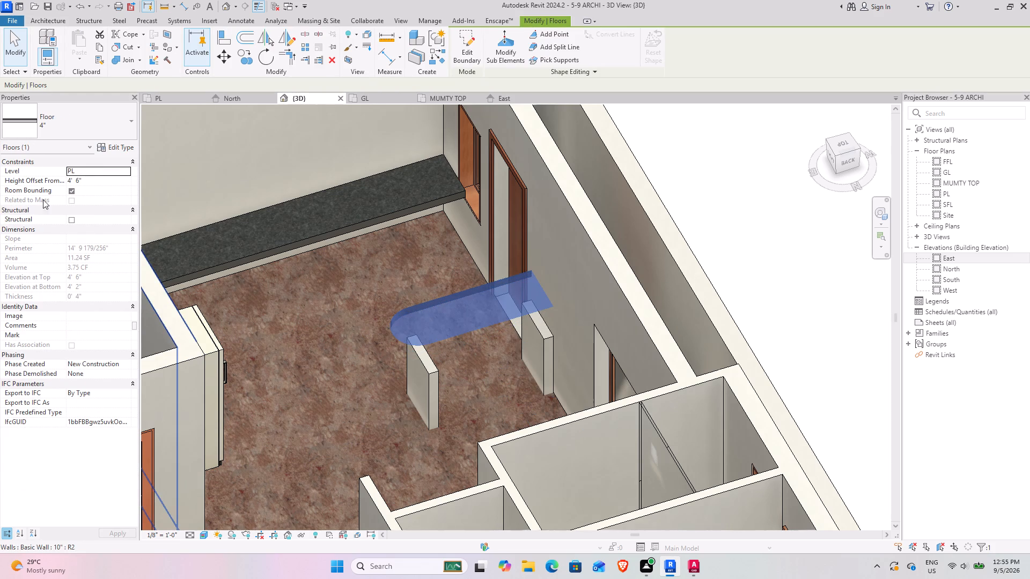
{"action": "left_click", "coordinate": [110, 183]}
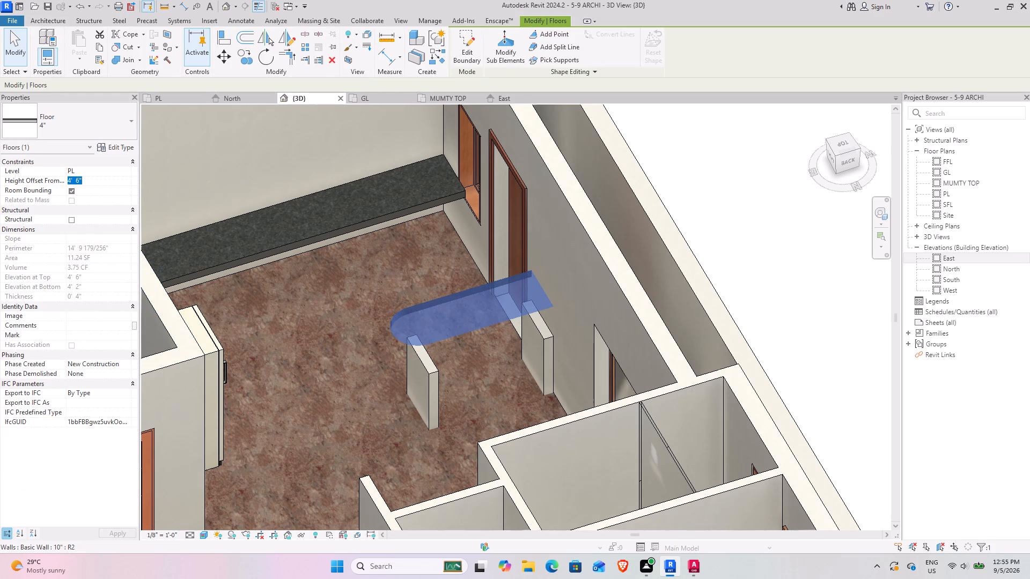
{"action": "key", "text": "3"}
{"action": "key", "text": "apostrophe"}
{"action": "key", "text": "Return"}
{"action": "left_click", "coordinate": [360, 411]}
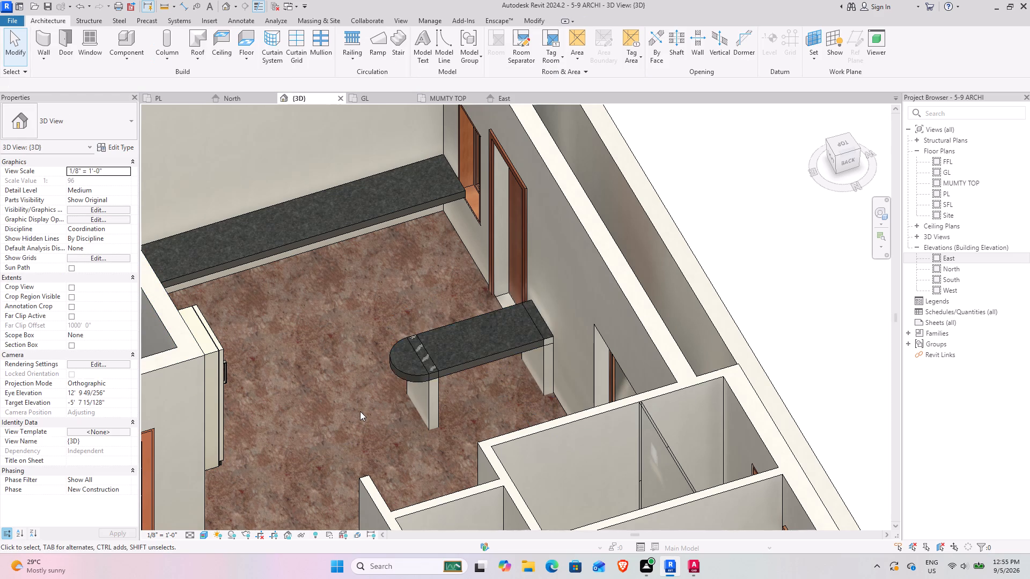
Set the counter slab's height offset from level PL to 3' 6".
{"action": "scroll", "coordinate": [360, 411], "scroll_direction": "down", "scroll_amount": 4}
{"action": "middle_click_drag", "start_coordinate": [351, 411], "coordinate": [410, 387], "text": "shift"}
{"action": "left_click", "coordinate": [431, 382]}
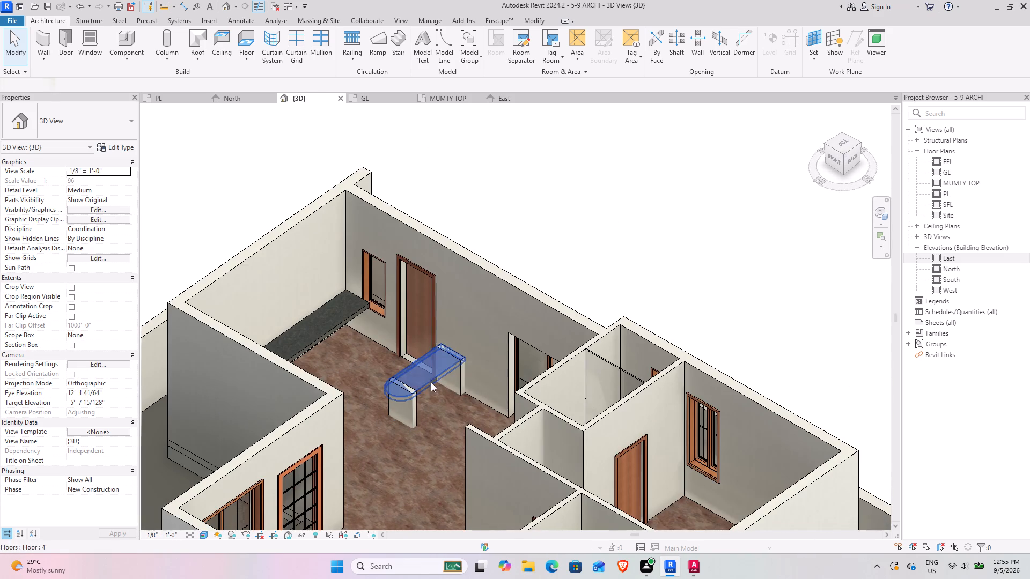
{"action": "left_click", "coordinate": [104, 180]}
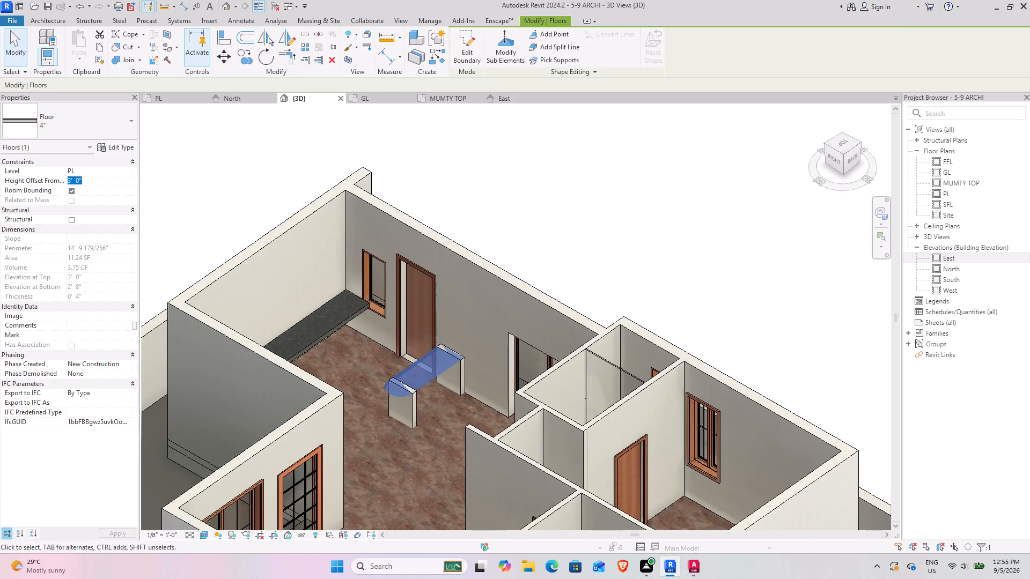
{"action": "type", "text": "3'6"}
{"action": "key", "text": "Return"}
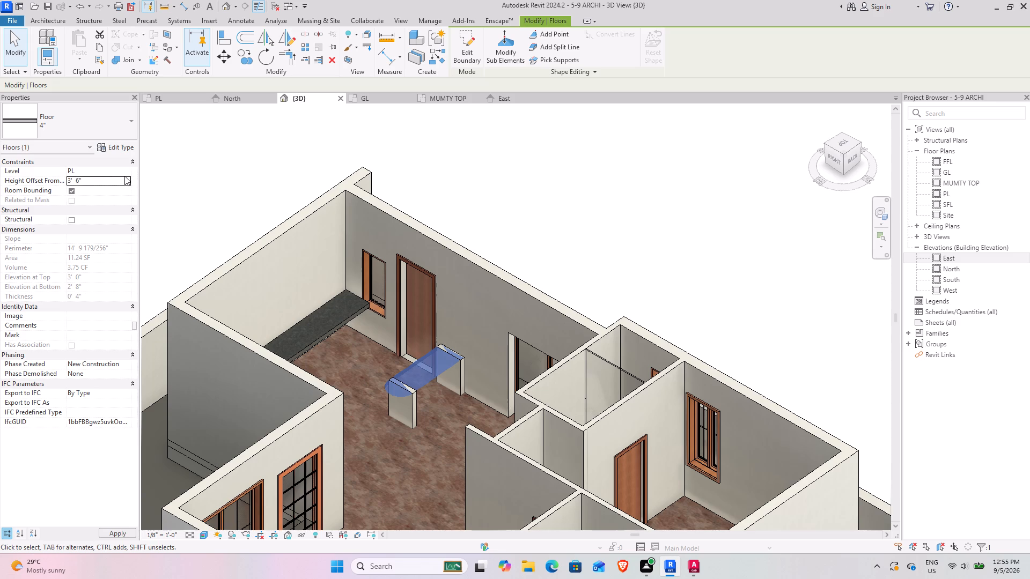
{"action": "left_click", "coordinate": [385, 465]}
Set the round-ended counter slab's height offset from level PL to 3' 2".
{"action": "middle_click_drag", "start_coordinate": [386, 465], "coordinate": [364, 402], "text": "shift"}
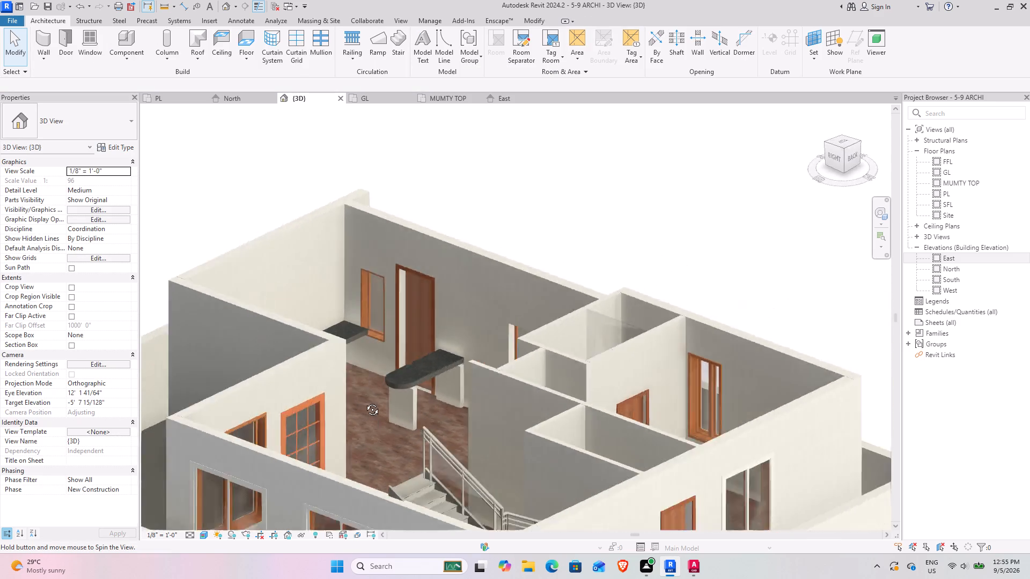
{"action": "middle_click_drag", "start_coordinate": [364, 402], "coordinate": [325, 459], "text": "shift"}
{"action": "scroll", "coordinate": [423, 397], "scroll_direction": "up", "scroll_amount": 8}
{"action": "left_click", "coordinate": [395, 375]}
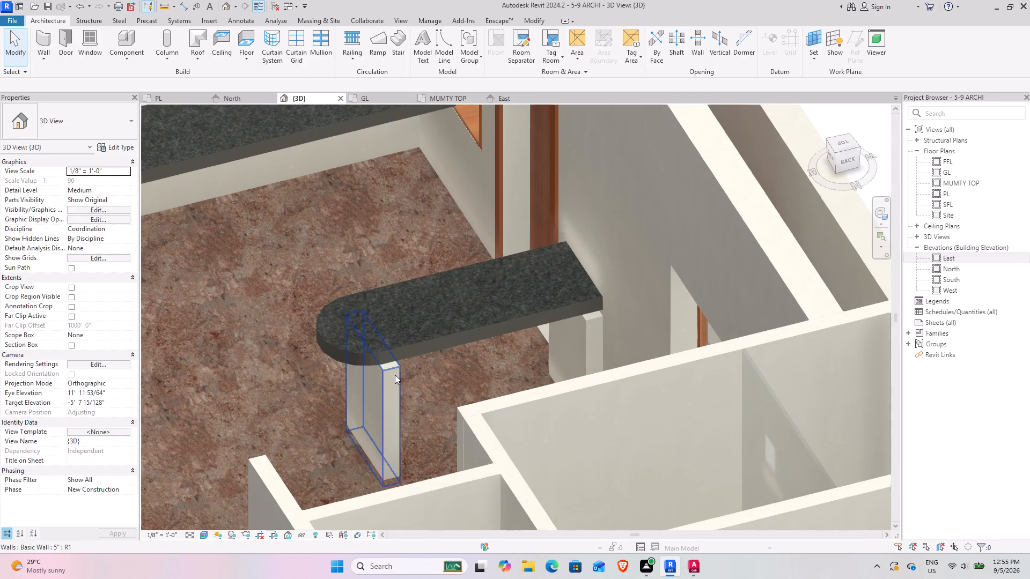
{"action": "left_click", "coordinate": [342, 353]}
{"action": "left_click", "coordinate": [95, 183]}
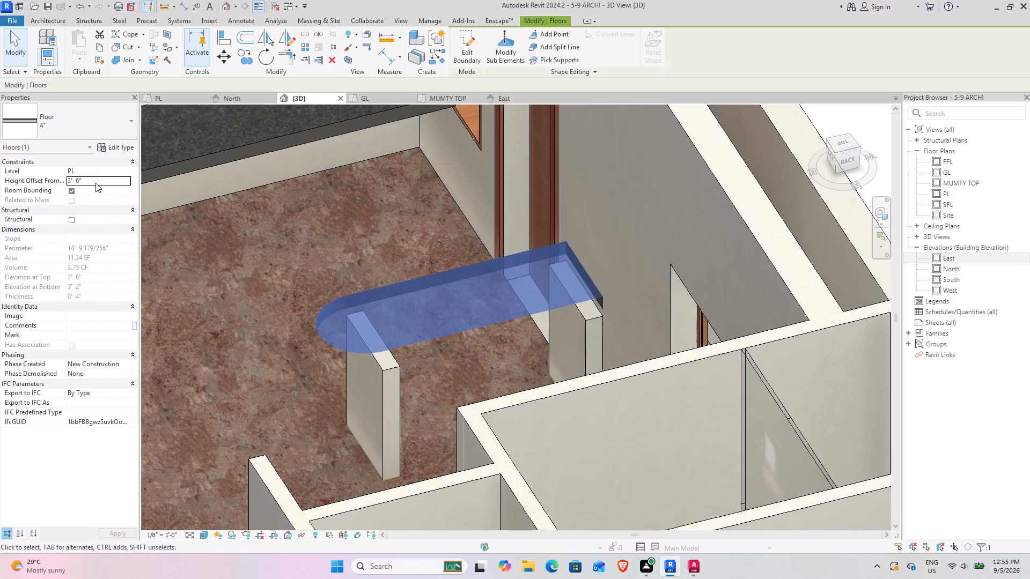
{"action": "type", "text": "3'2"}
{"action": "key", "text": "Return"}
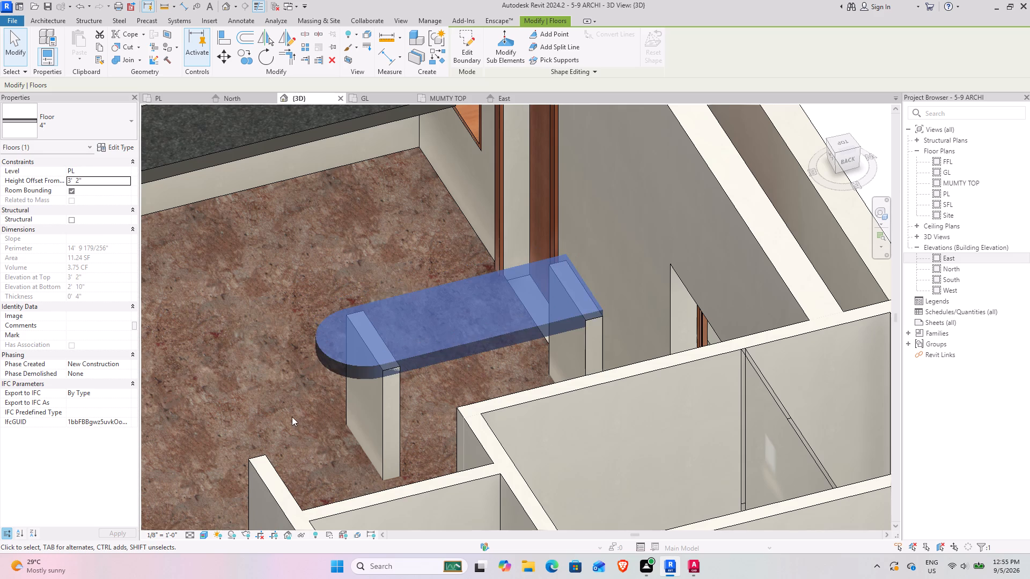
{"action": "left_click", "coordinate": [278, 413]}
Examine the counter slab and its two support walls within the kitchen from several angles in 3D.
{"action": "scroll", "coordinate": [278, 406], "scroll_direction": "down", "scroll_amount": 7}
{"action": "middle_click_drag", "start_coordinate": [238, 426], "coordinate": [496, 429], "text": "shift"}
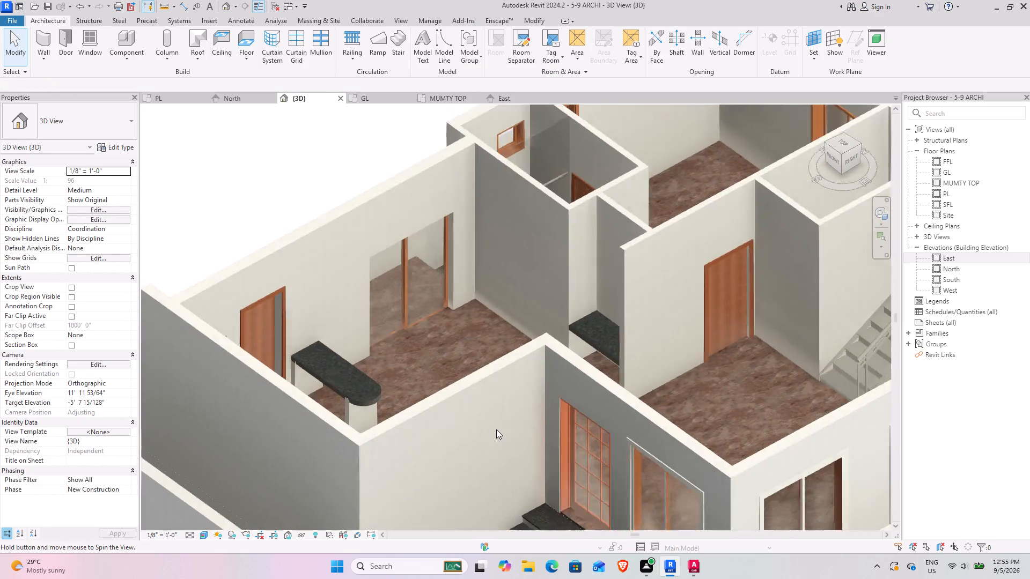
{"action": "scroll", "coordinate": [496, 428], "scroll_direction": "down", "scroll_amount": 5}
{"action": "middle_click_drag", "start_coordinate": [487, 431], "coordinate": [296, 392]}
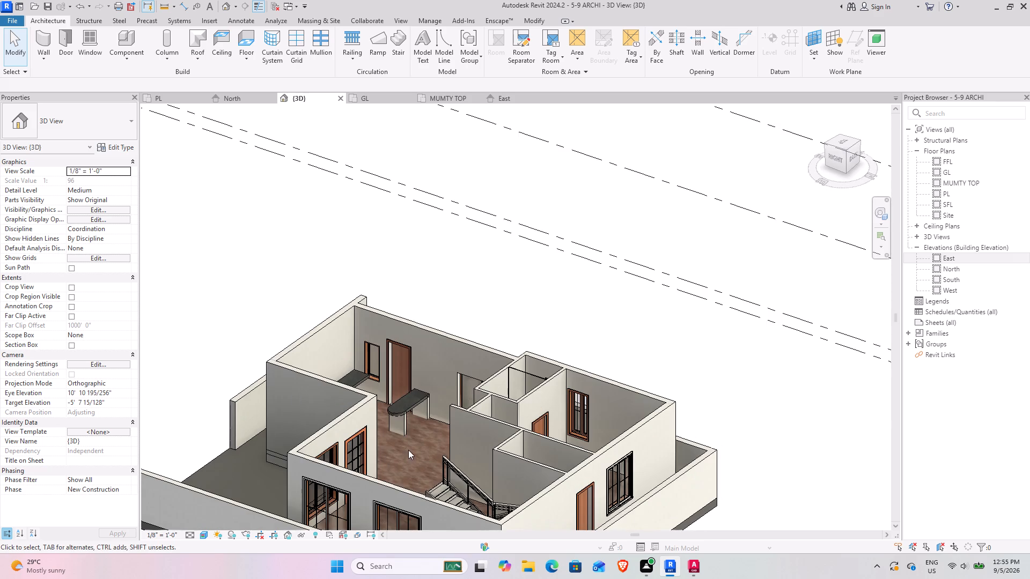
{"action": "scroll", "coordinate": [419, 407], "scroll_direction": "up", "scroll_amount": 3}
{"action": "middle_click_drag", "start_coordinate": [370, 443], "coordinate": [297, 517], "text": "shift"}
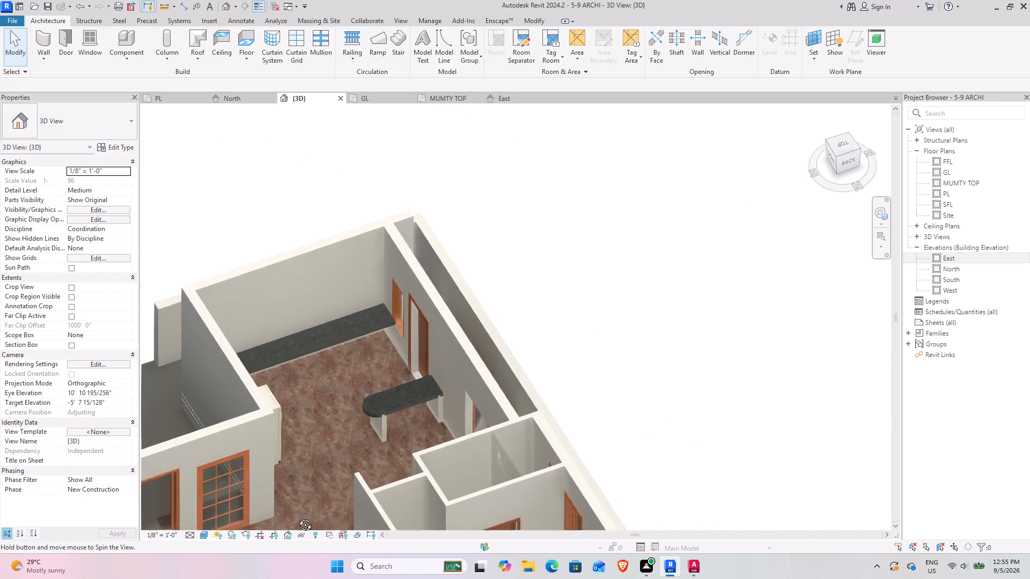
{"action": "middle_click_drag", "start_coordinate": [297, 517], "coordinate": [279, 540], "text": "shift"}
{"action": "middle_click_drag", "start_coordinate": [269, 525], "coordinate": [298, 516], "text": "shift"}
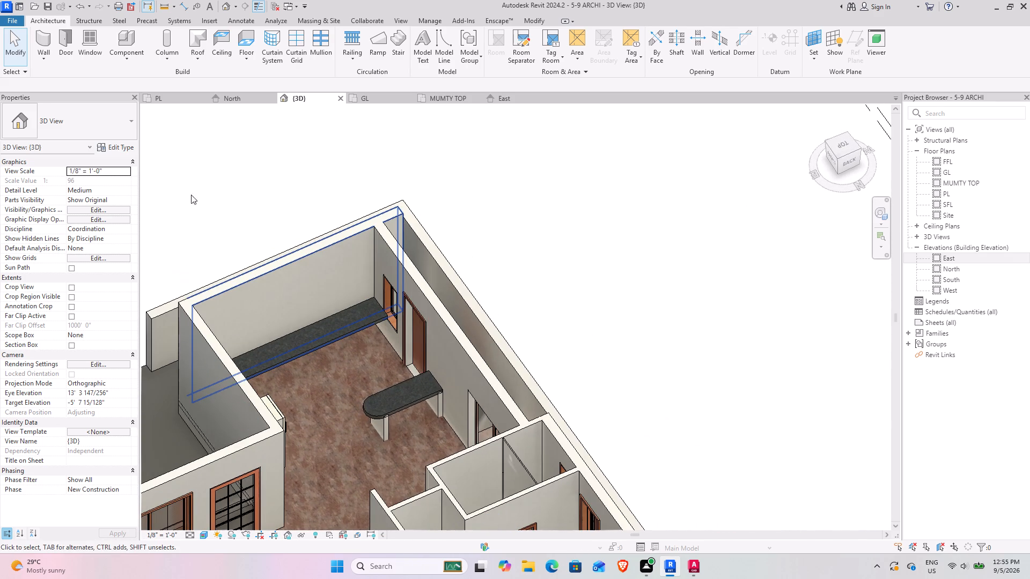
From the PL plan, start loading a component family and browse the Specialty Equipment library, including its Toilet Room Specialties folder.
{"action": "left_click", "coordinate": [159, 95]}
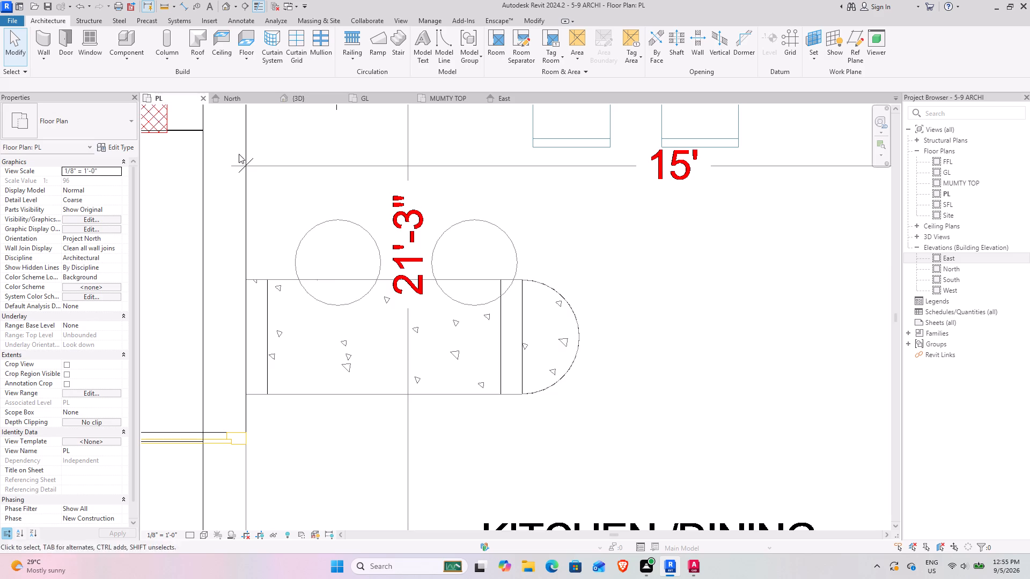
{"action": "middle_click_drag", "start_coordinate": [427, 268], "coordinate": [393, 344]}
{"action": "scroll", "coordinate": [413, 315], "scroll_direction": "up", "scroll_amount": 3}
{"action": "scroll", "coordinate": [462, 293], "scroll_direction": "down", "scroll_amount": 4}
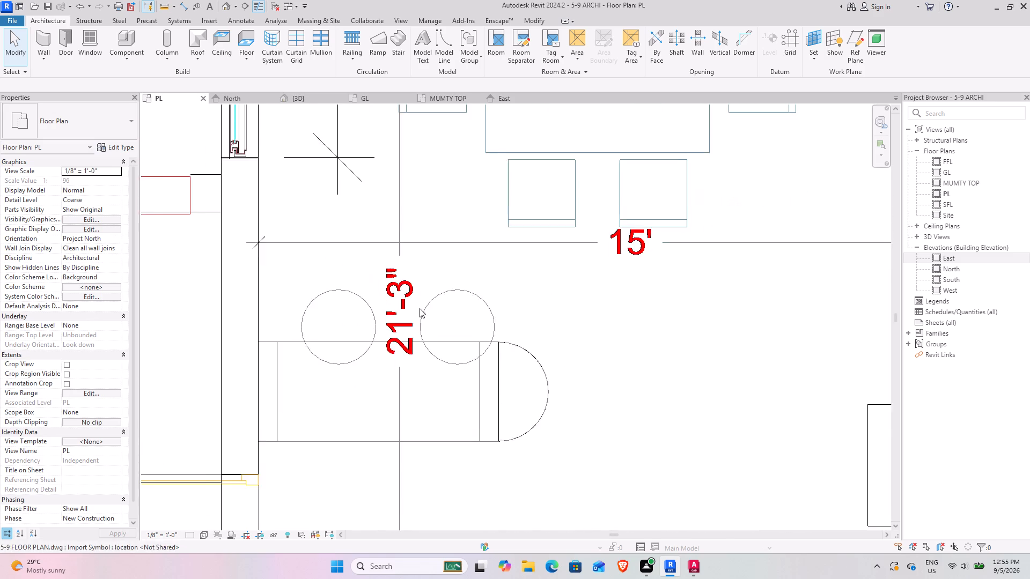
{"action": "middle_click_drag", "start_coordinate": [420, 311], "coordinate": [435, 355]}
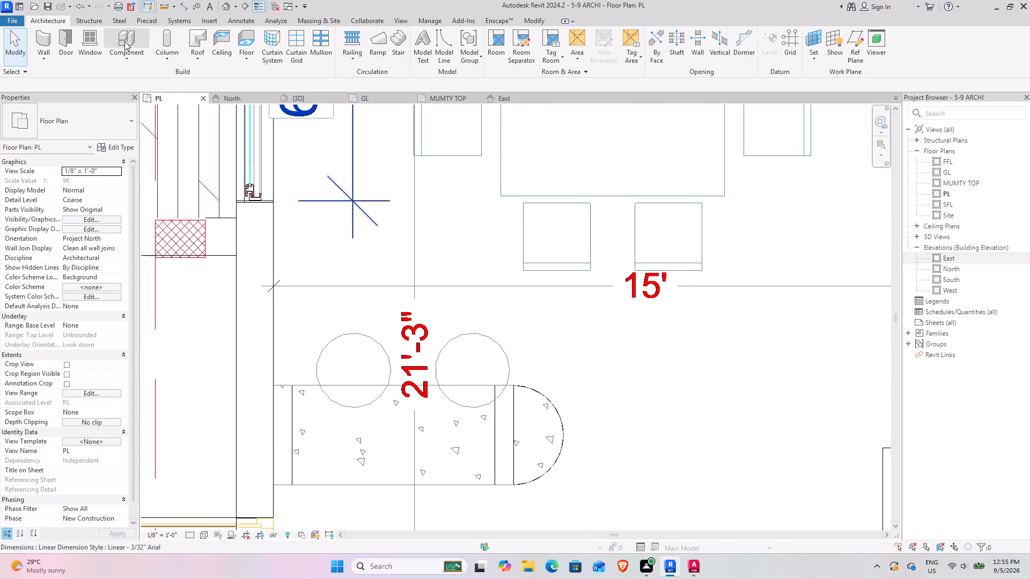
{"action": "left_click", "coordinate": [124, 41]}
{"action": "left_click", "coordinate": [461, 46]}
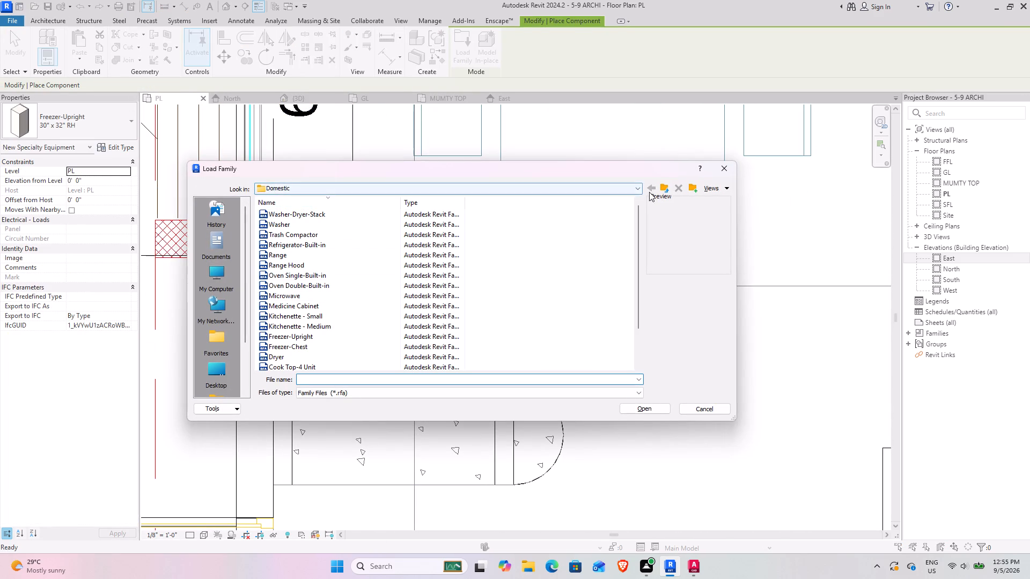
{"action": "left_click", "coordinate": [662, 188]}
{"action": "scroll", "coordinate": [323, 298], "scroll_direction": "down", "scroll_amount": 4}
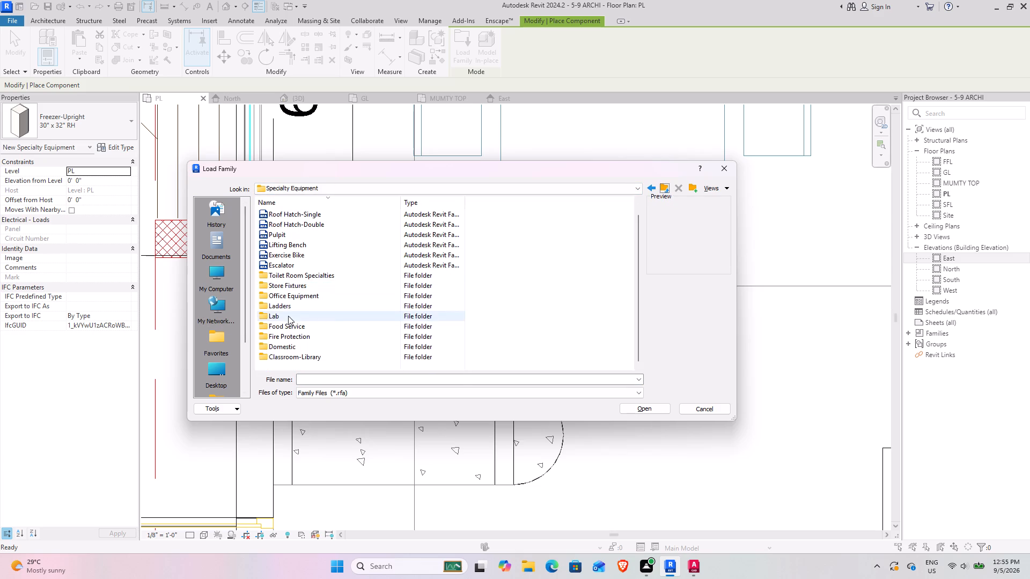
{"action": "double_click", "coordinate": [324, 274]}
{"action": "scroll", "coordinate": [324, 274], "scroll_direction": "up", "scroll_amount": 12, "text": "ctrl"}
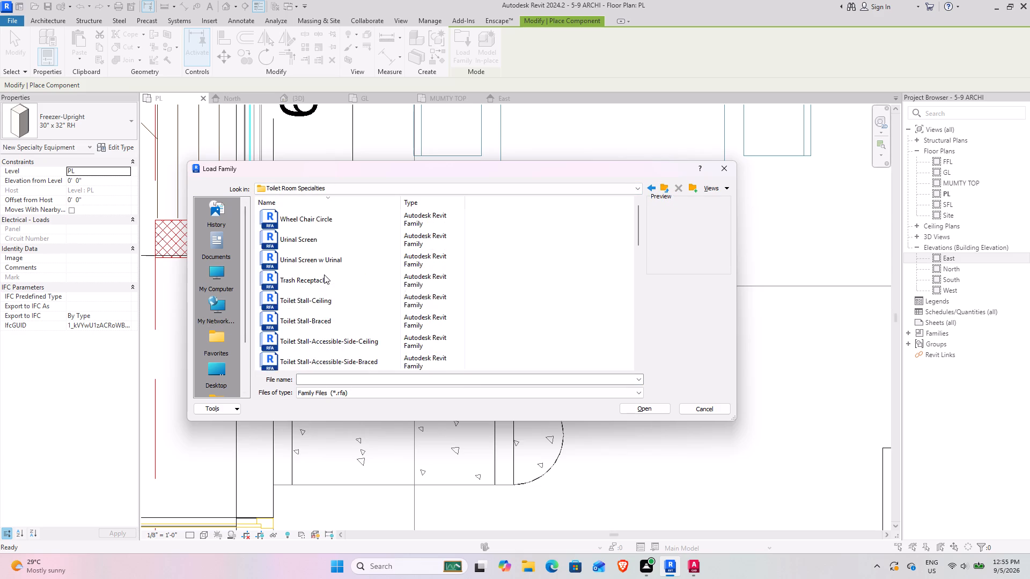
{"action": "scroll", "coordinate": [324, 274], "scroll_direction": "up", "scroll_amount": 4, "text": "ctrl"}
{"action": "scroll", "coordinate": [324, 274], "scroll_direction": "down", "scroll_amount": 7}
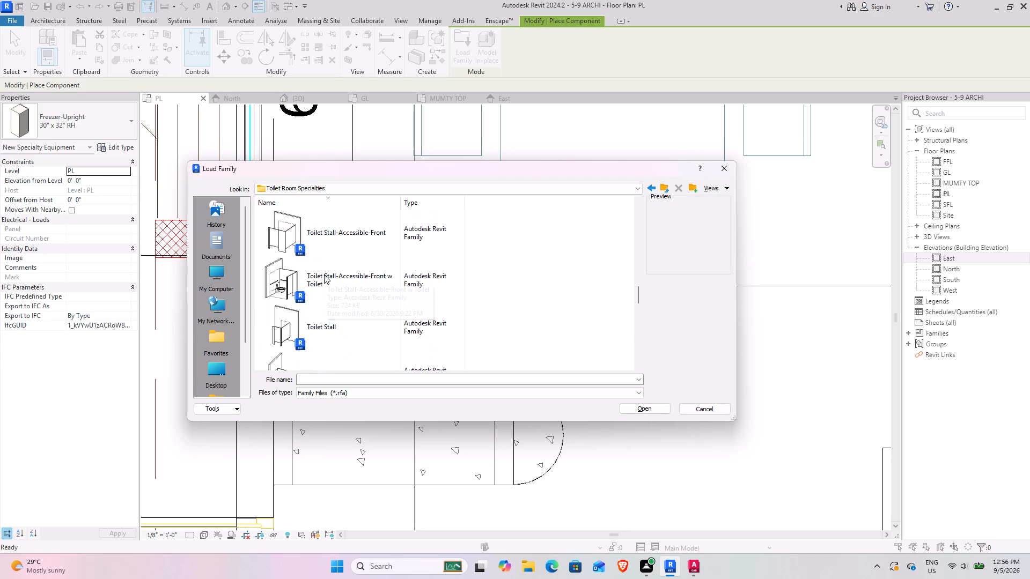
{"action": "scroll", "coordinate": [324, 274], "scroll_direction": "down", "scroll_amount": 8}
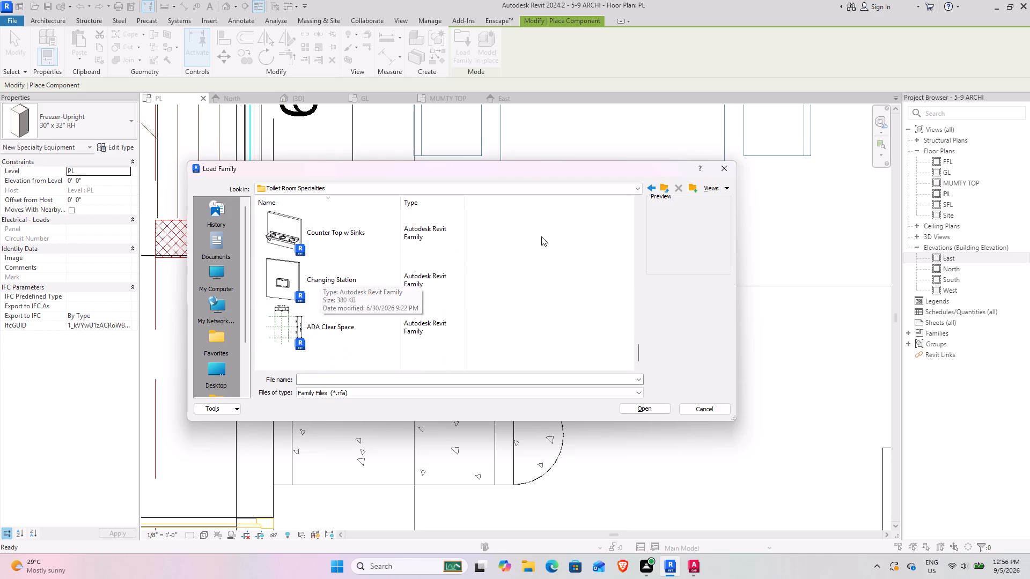
{"action": "left_click", "coordinate": [663, 183]}
{"action": "scroll", "coordinate": [310, 243], "scroll_direction": "up", "scroll_amount": 4, "text": "ctrl"}
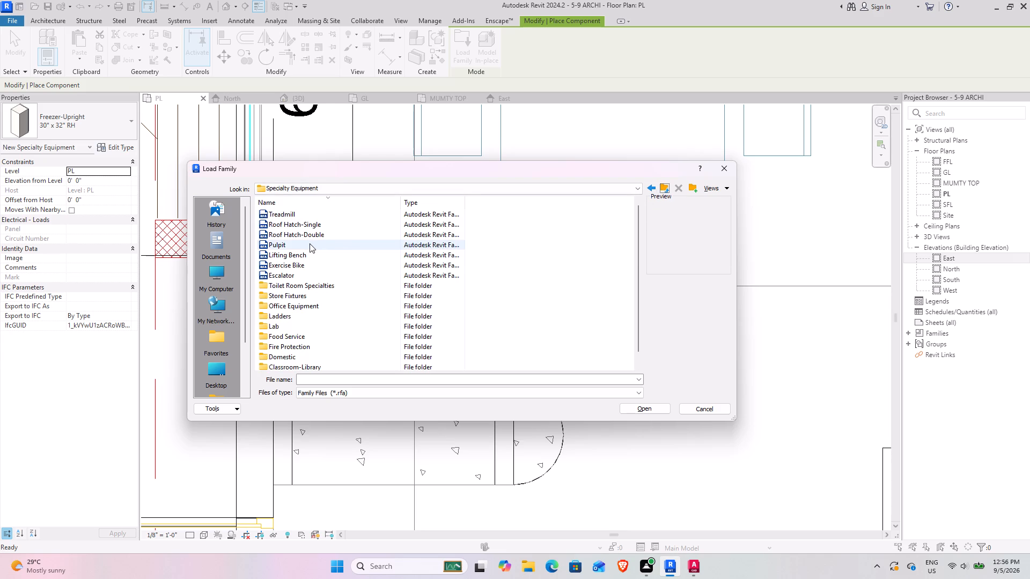
{"action": "scroll", "coordinate": [310, 243], "scroll_direction": "up", "scroll_amount": 7, "text": "ctrl"}
{"action": "scroll", "coordinate": [310, 243], "scroll_direction": "down", "scroll_amount": 1}
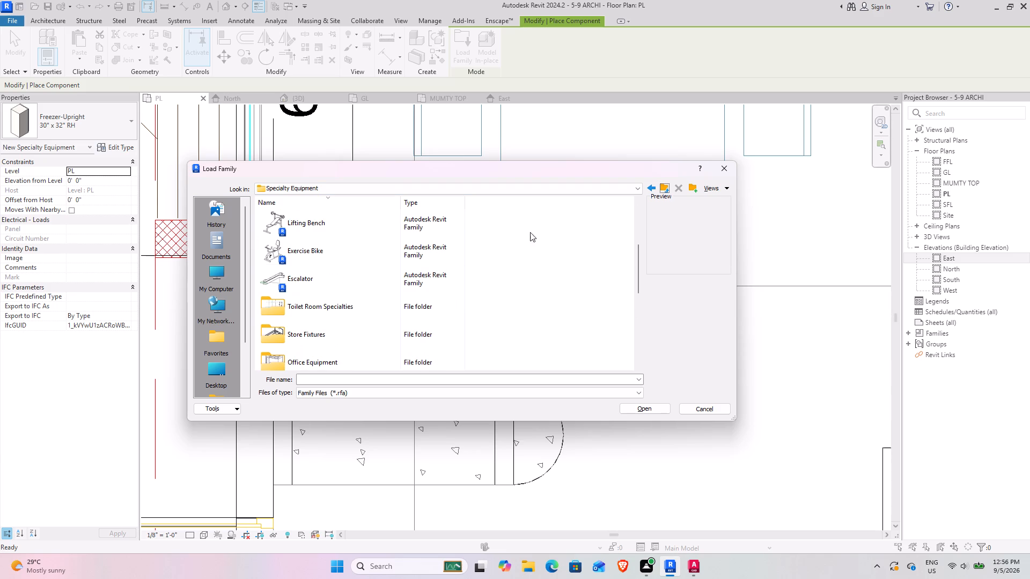
Load the Toilet-Domestic-3D family from the library's Plumbing, Architectural, Fixtures, Water Closets folder.
{"action": "left_click", "coordinate": [661, 190]}
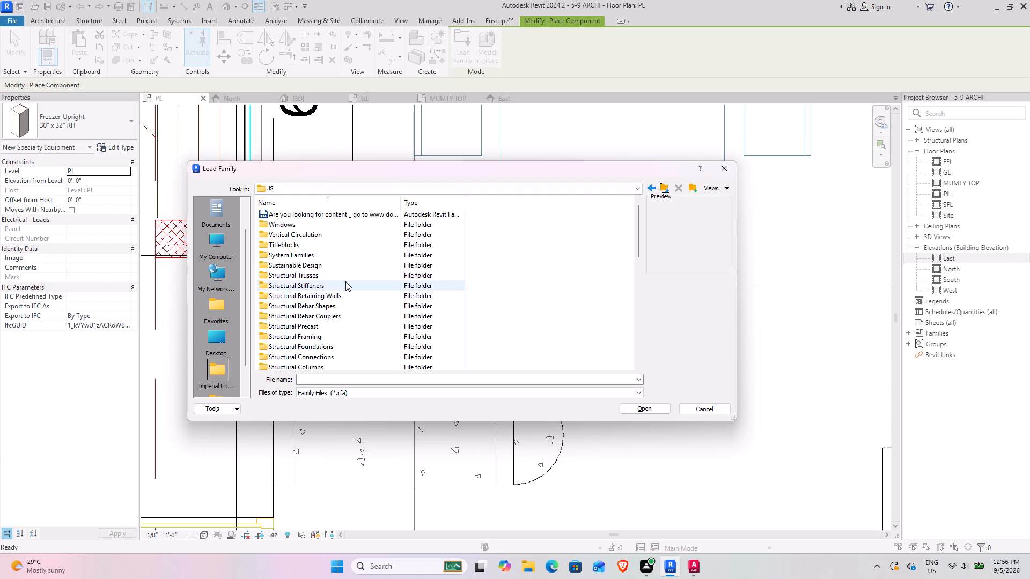
{"action": "left_click_drag", "start_coordinate": [637, 224], "coordinate": [635, 225]}
{"action": "left_click_drag", "start_coordinate": [635, 225], "coordinate": [614, 267]}
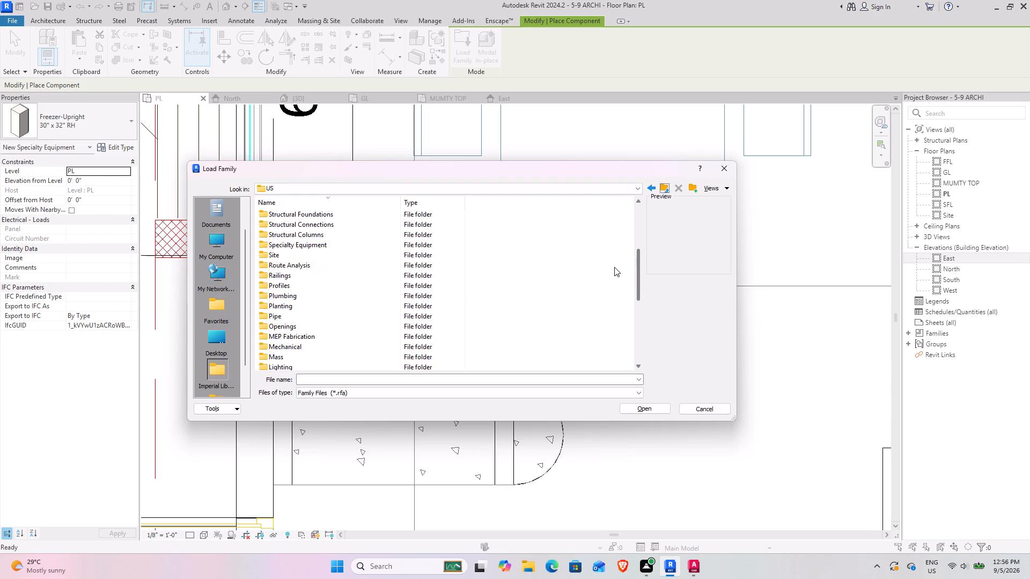
{"action": "left_click_drag", "start_coordinate": [614, 267], "coordinate": [610, 277]}
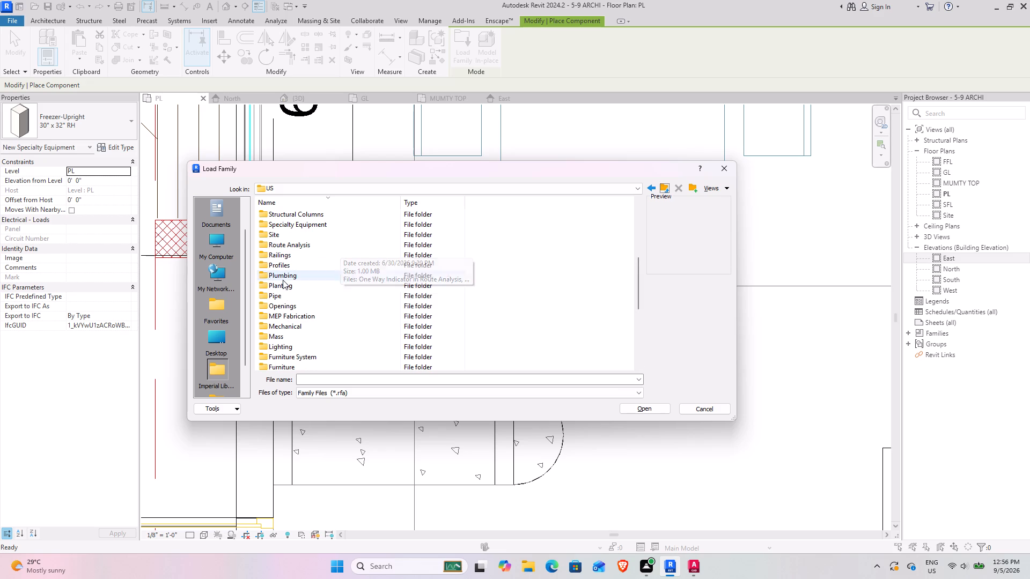
{"action": "double_click", "coordinate": [361, 277]}
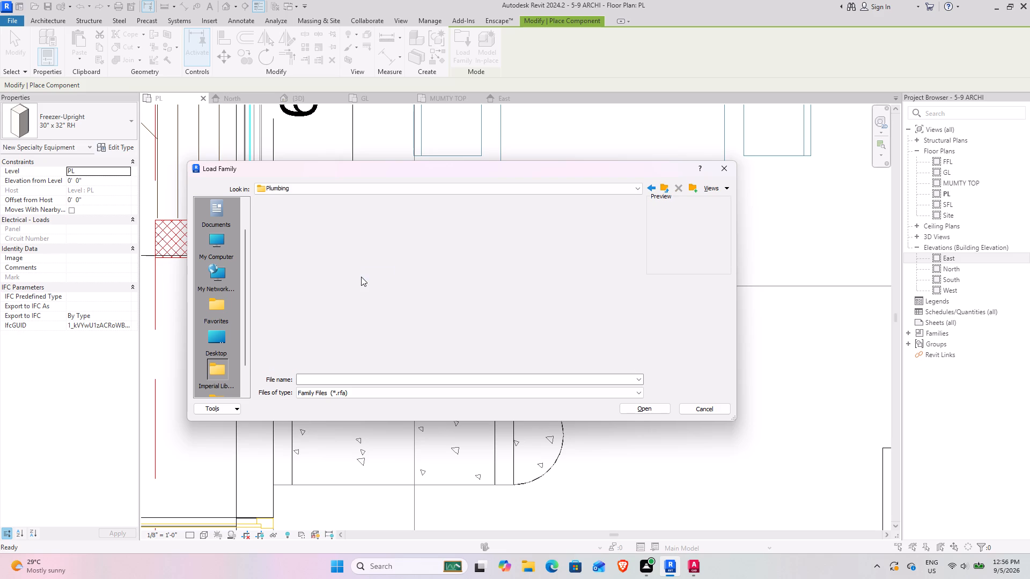
{"action": "double_click", "coordinate": [290, 227]}
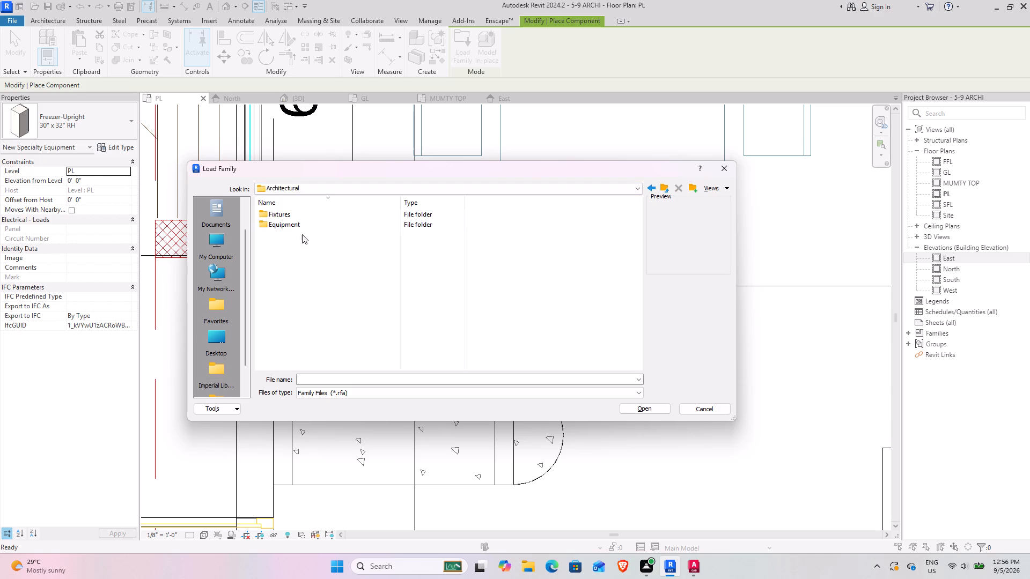
{"action": "double_click", "coordinate": [313, 218]}
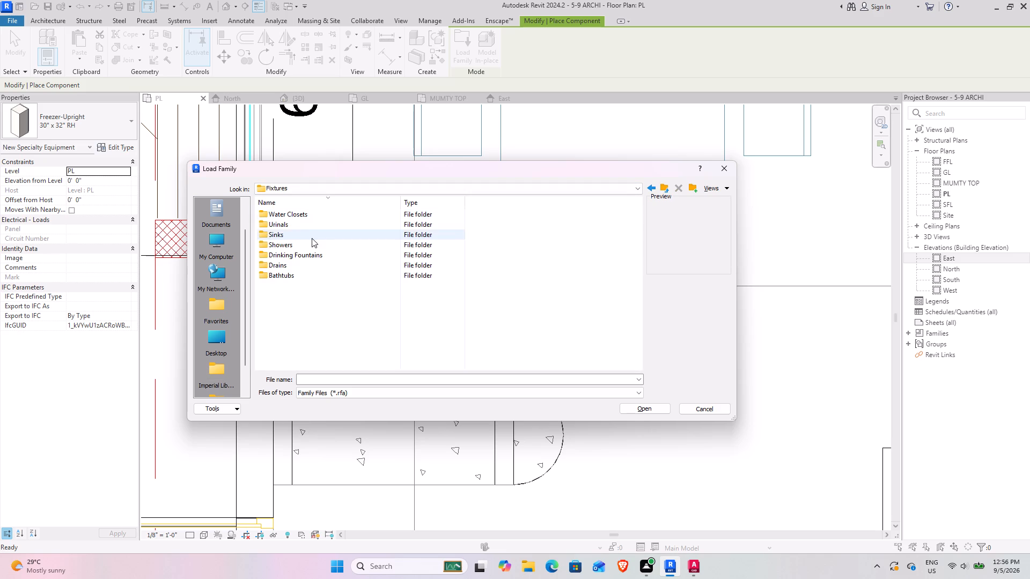
{"action": "double_click", "coordinate": [303, 212]}
{"action": "scroll", "coordinate": [299, 215], "scroll_direction": "up", "scroll_amount": 6, "text": "ctrl"}
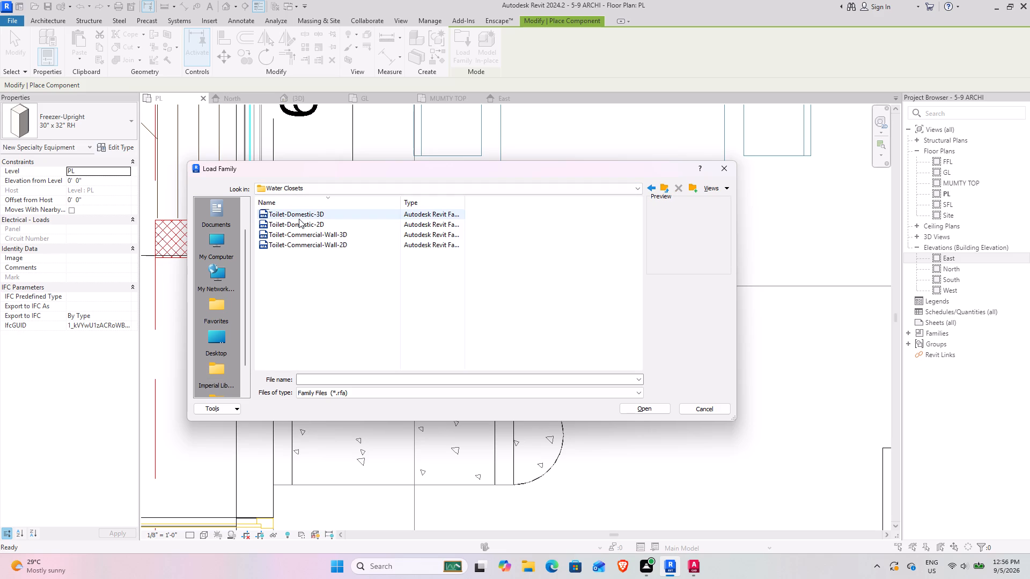
{"action": "scroll", "coordinate": [299, 219], "scroll_direction": "up", "scroll_amount": 10, "text": "ctrl"}
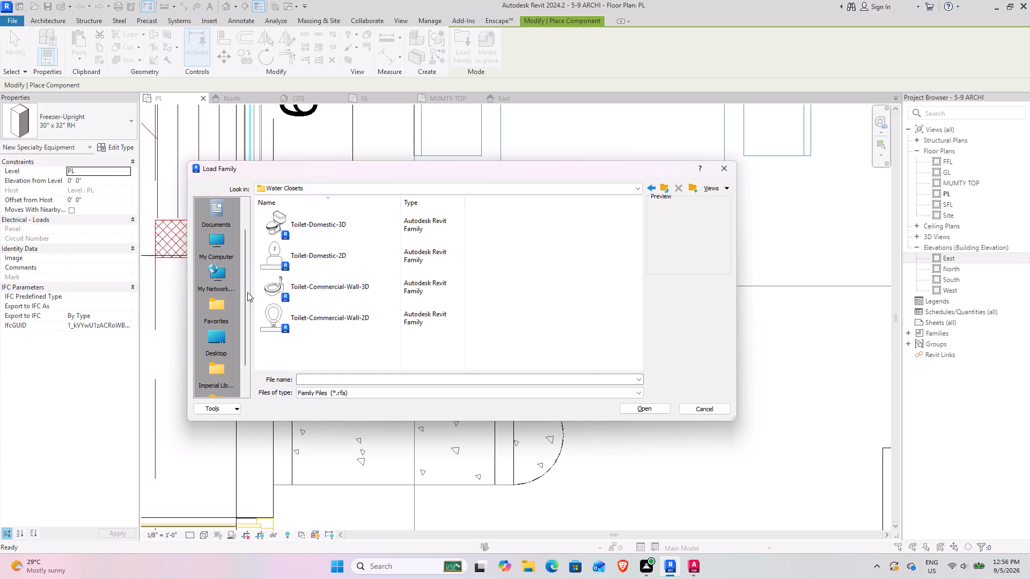
{"action": "left_click", "coordinate": [369, 232]}
{"action": "left_click", "coordinate": [648, 405]}
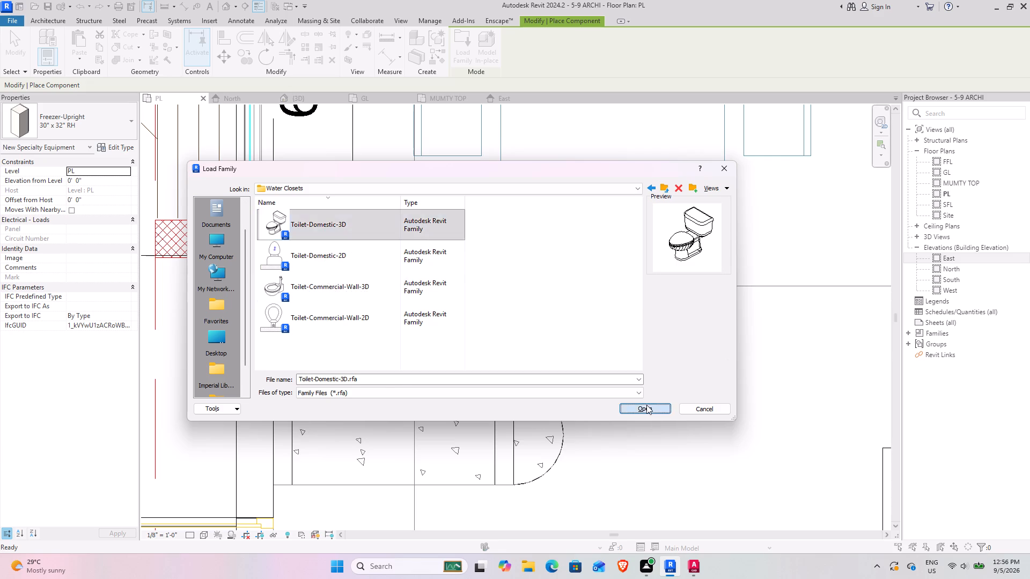
Place the Toilet-Domestic-3D over the water closet symbol in the 9'0" x 5'0" toilet, rotated so its tank backs onto the dress-side wall.
{"action": "scroll", "coordinate": [270, 284], "scroll_direction": "down", "scroll_amount": 5}
{"action": "middle_click_drag", "start_coordinate": [262, 243], "coordinate": [243, 313]}
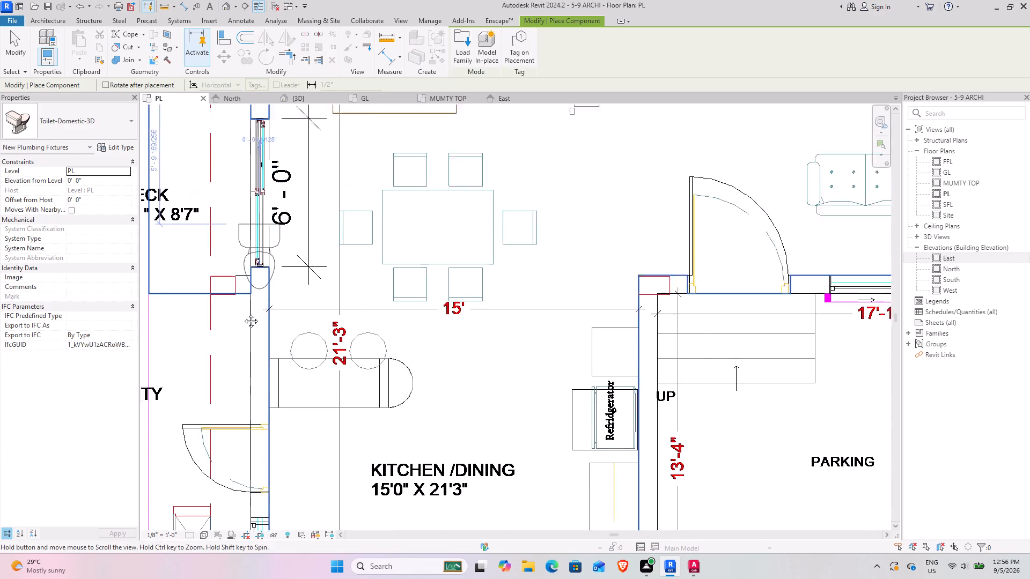
{"action": "middle_click_drag", "start_coordinate": [243, 313], "coordinate": [305, 539]}
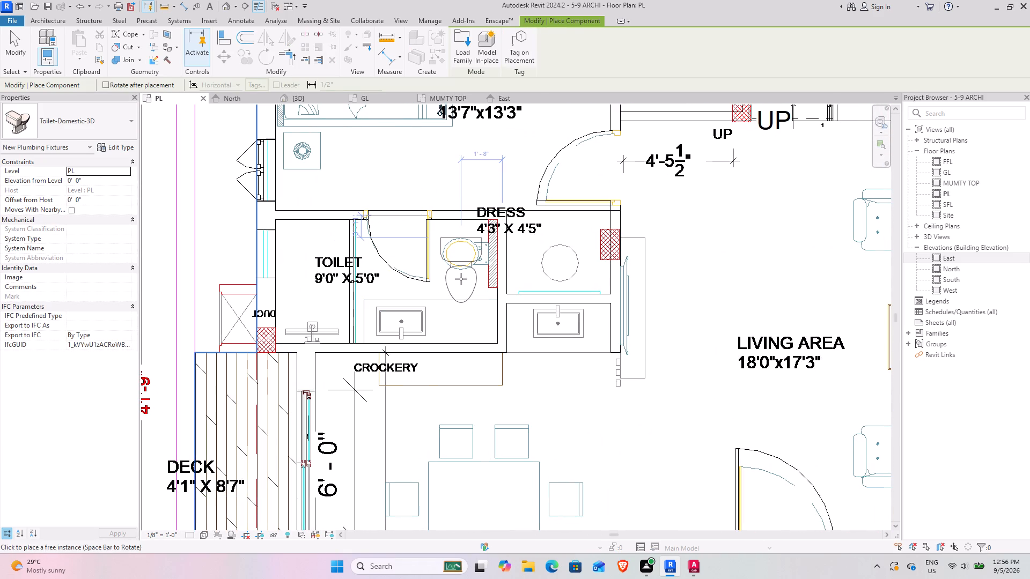
{"action": "key", "text": "space"}
{"action": "key", "text": "space"}
{"action": "key", "text": "space"}
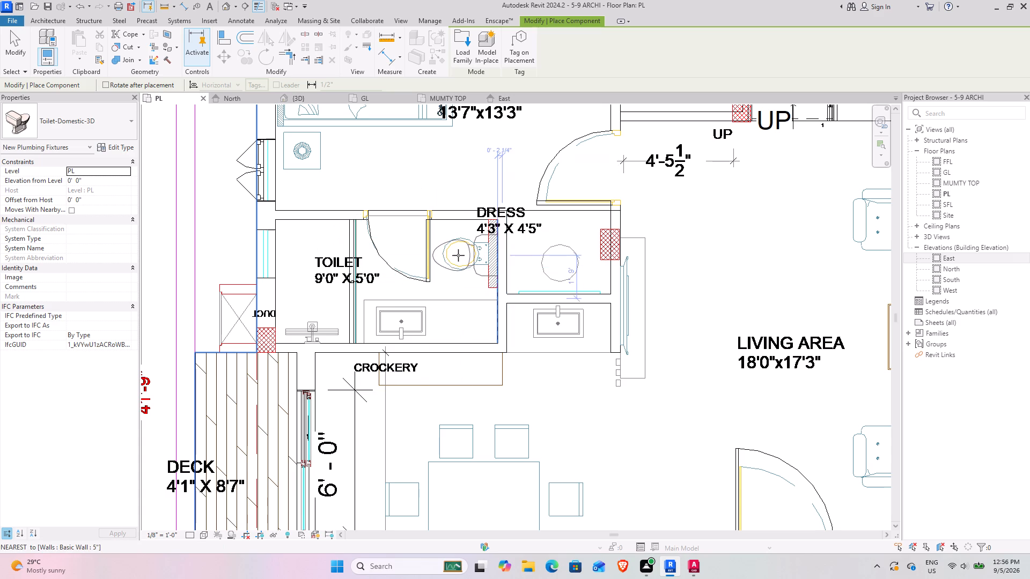